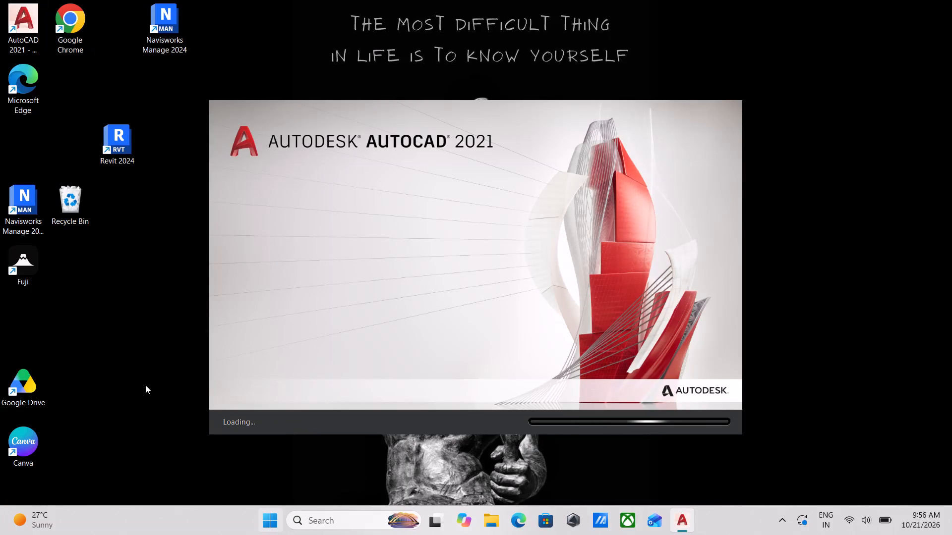
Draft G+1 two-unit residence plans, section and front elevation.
Launch the Fuji application from the desktop.
double_click(21, 283)
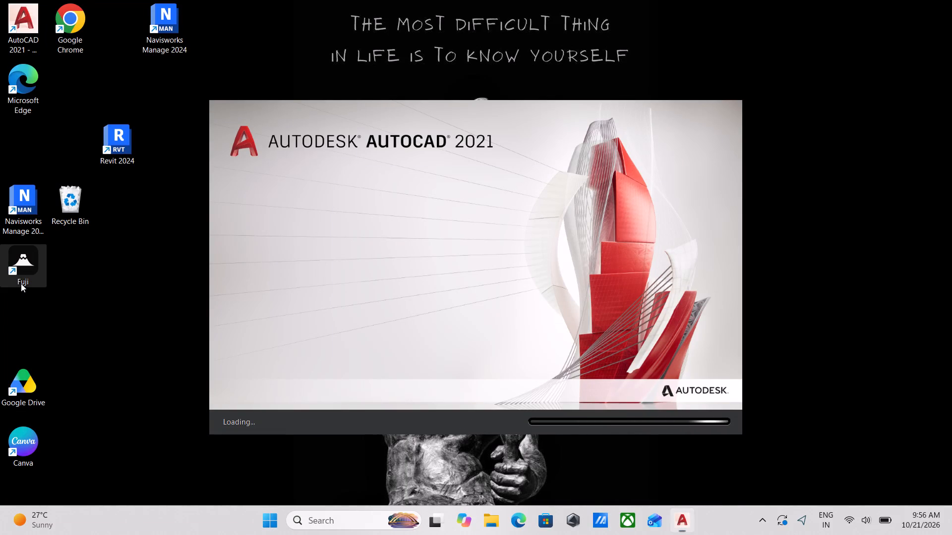
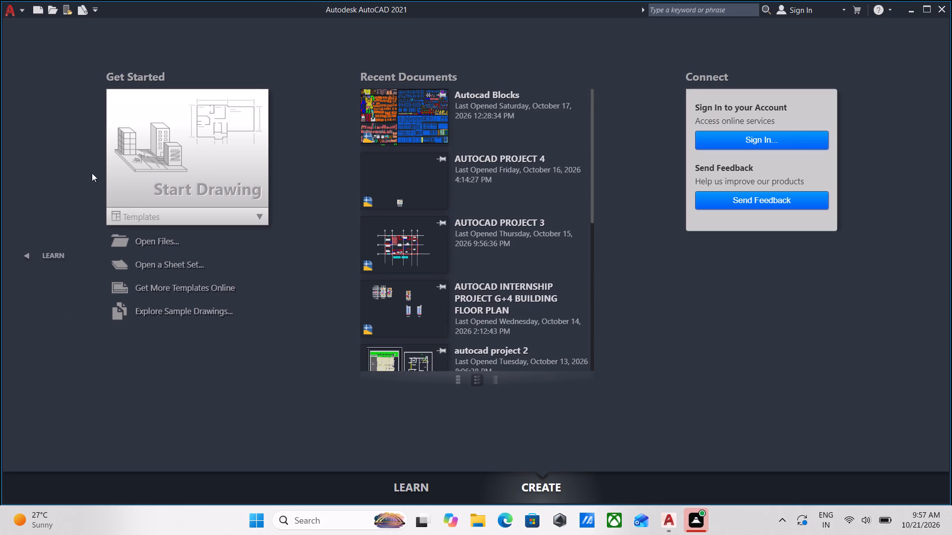
Start a new blank drawing.
double_click(164, 178)
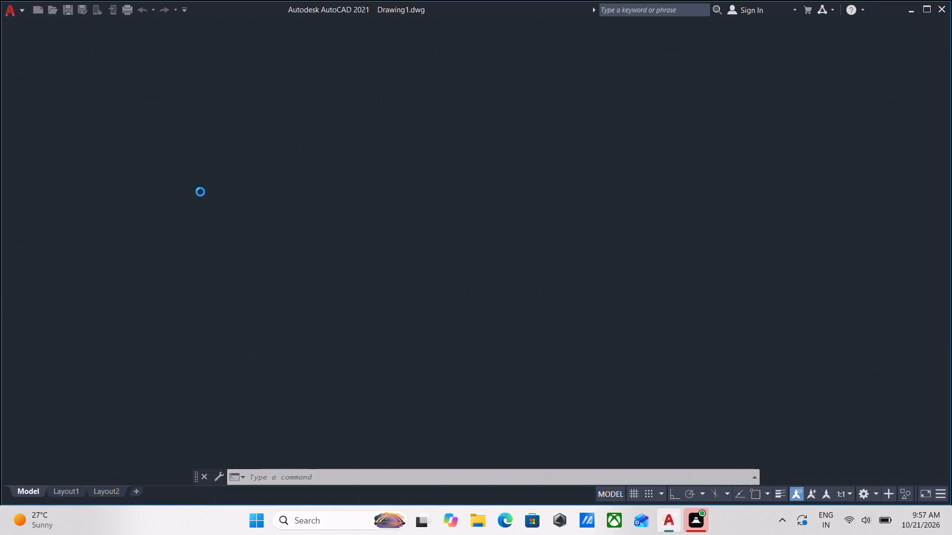
Turn on the ribbon display with the RIBBON command.
scroll(497, 355, "down", 1)
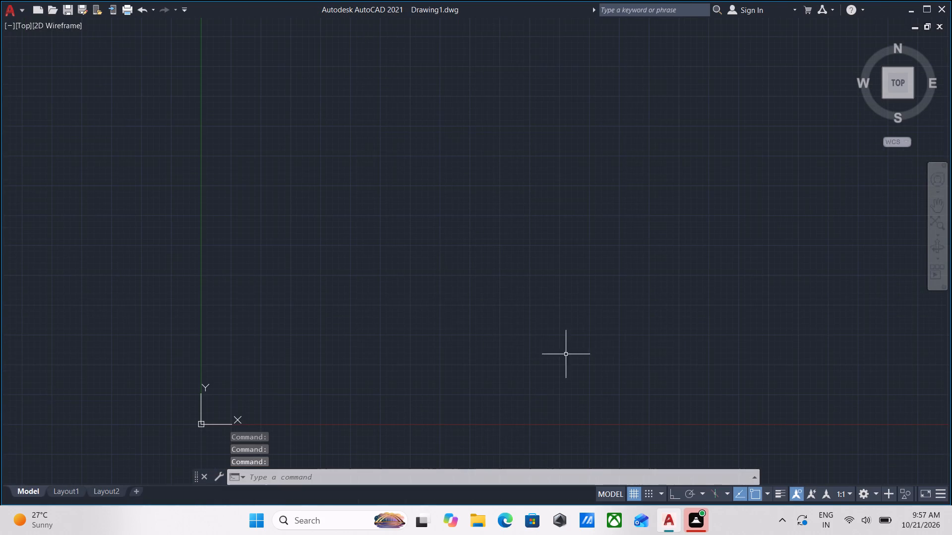
scroll(556, 300, "up", 1)
scroll(556, 300, "down", 1)
middle_click_drag(556, 300, 529, 332)
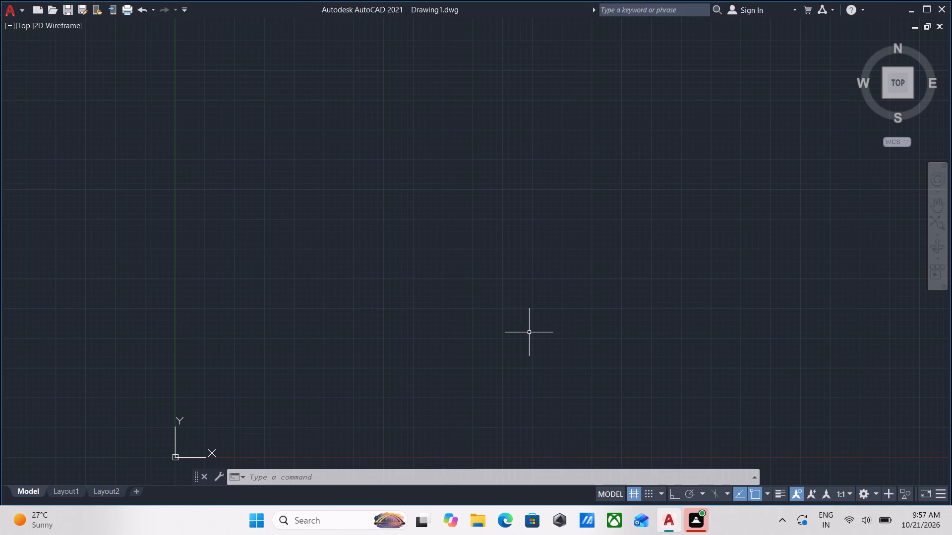
type("ribb")
type("on")
key("Return")
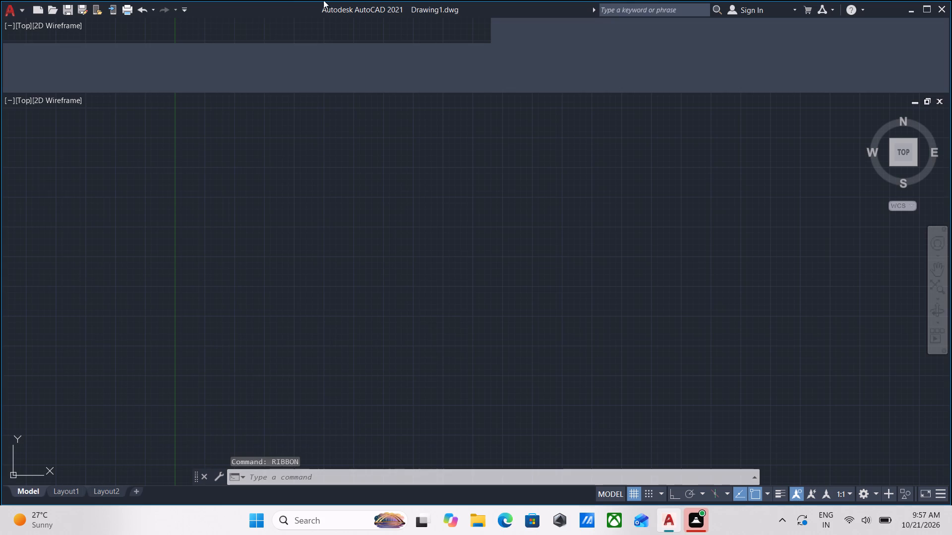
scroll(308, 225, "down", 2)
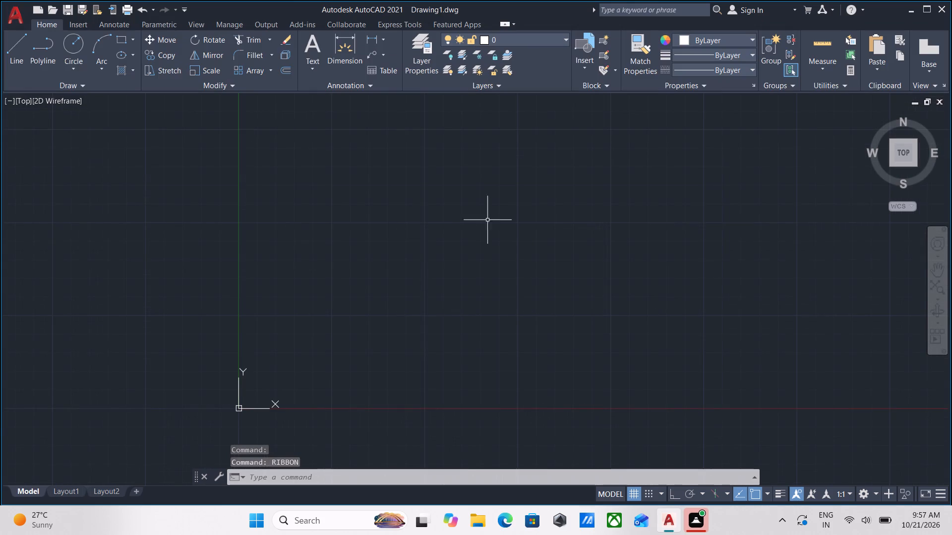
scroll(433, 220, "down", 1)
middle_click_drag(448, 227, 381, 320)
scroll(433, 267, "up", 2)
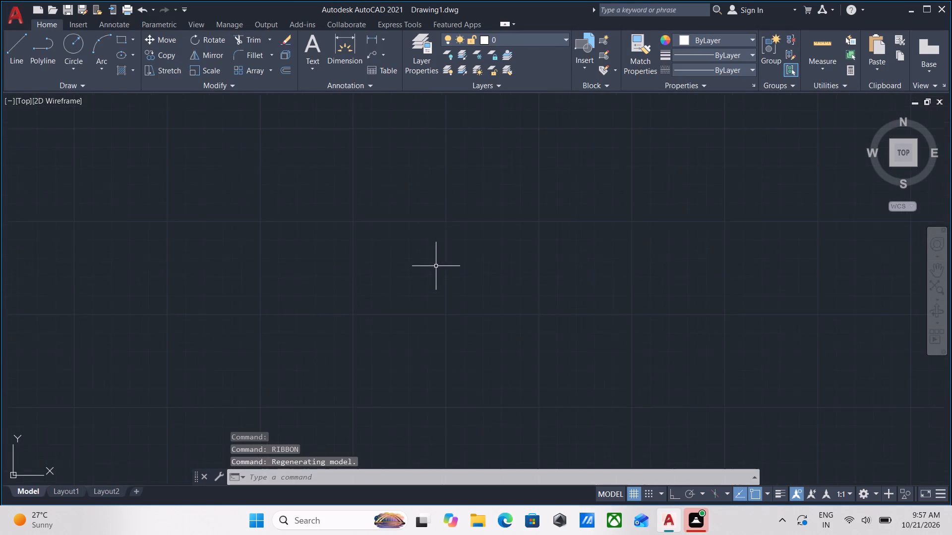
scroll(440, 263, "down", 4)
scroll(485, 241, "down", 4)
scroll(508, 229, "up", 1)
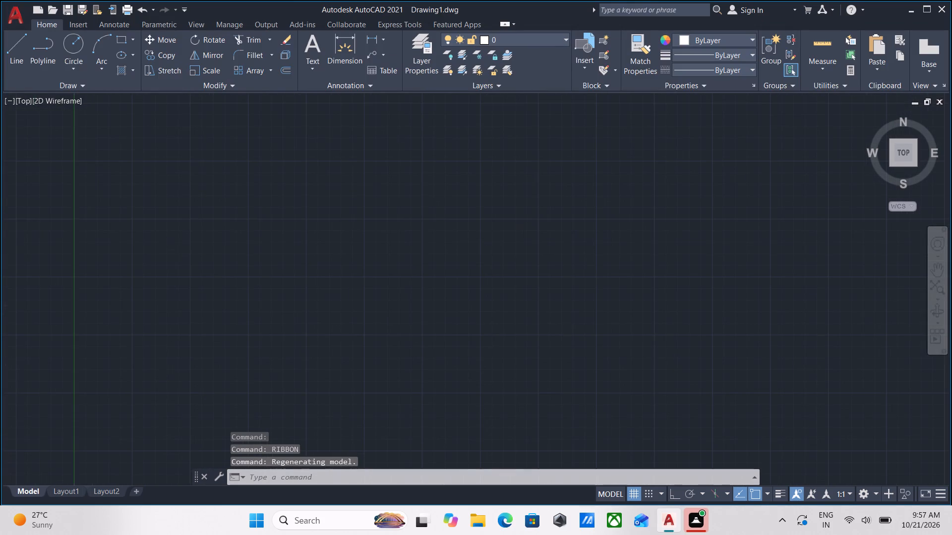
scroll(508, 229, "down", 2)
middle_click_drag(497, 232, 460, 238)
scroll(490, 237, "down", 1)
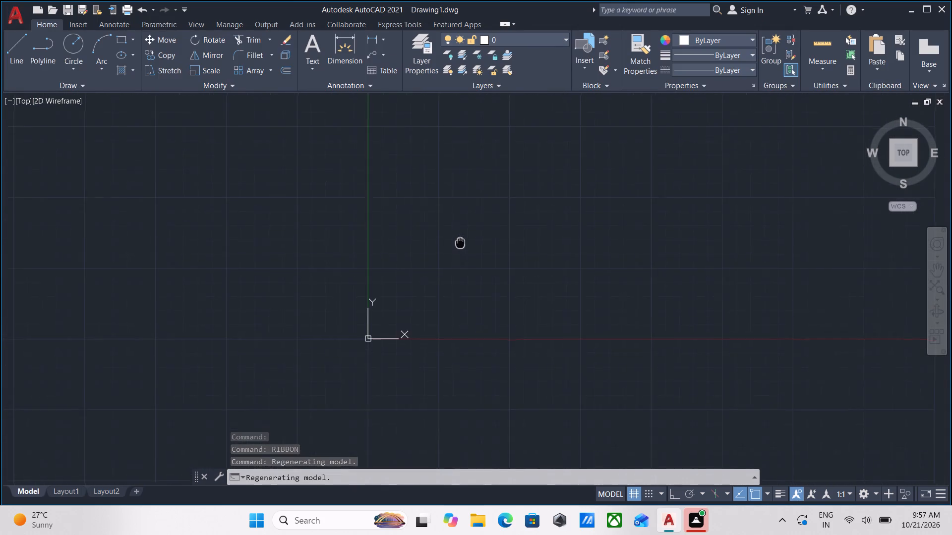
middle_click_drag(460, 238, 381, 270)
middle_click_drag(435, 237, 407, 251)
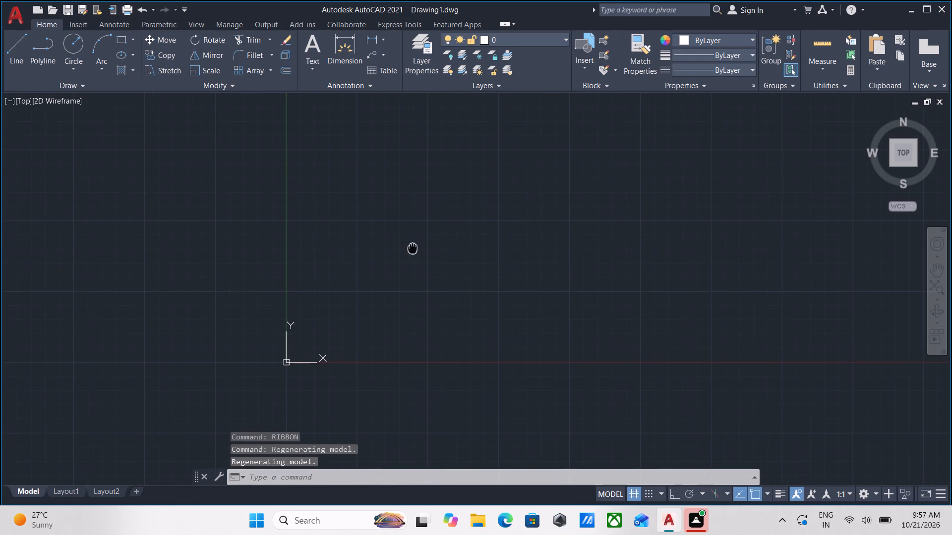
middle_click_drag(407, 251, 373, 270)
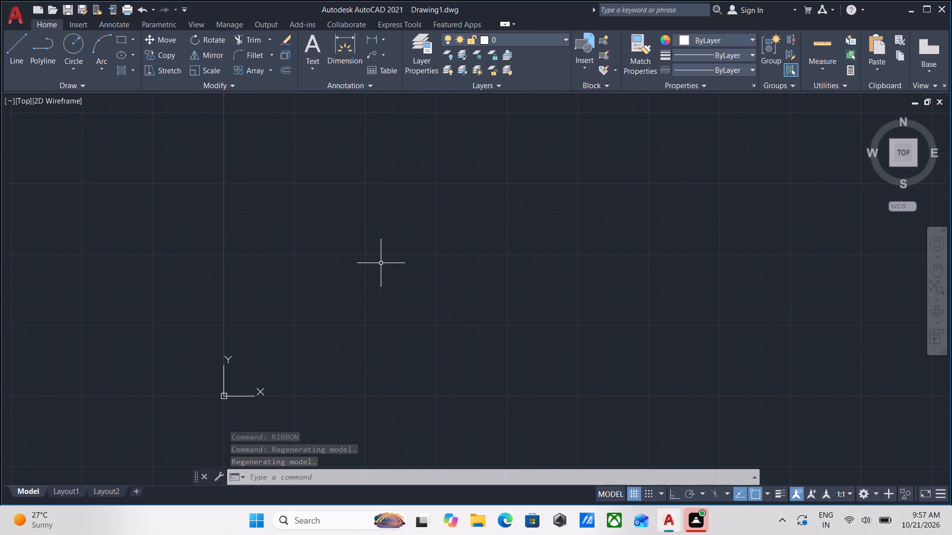
Configure the drawing units to Engineering length type with 0'-0" precision, keeping inches as the insertion scale.
type("un")
key("Return")
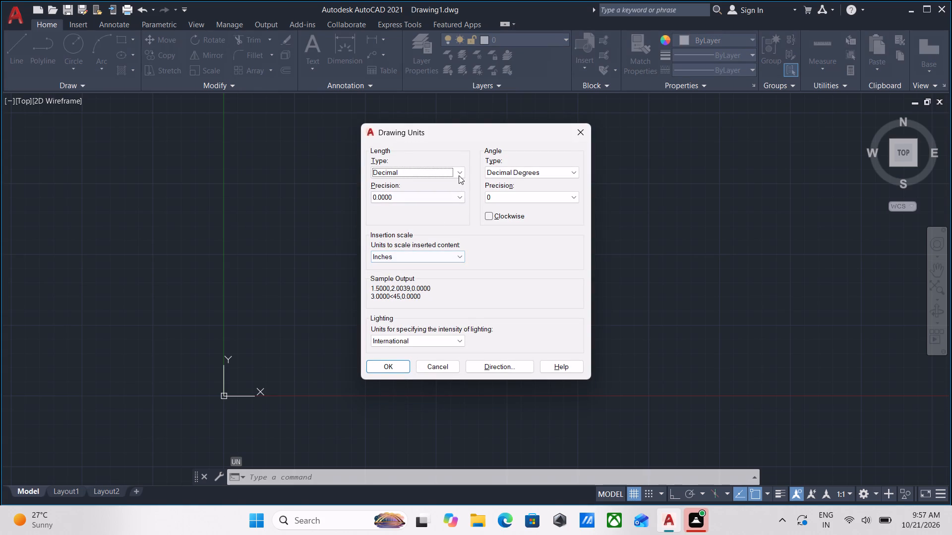
left_click(459, 175)
left_click(447, 199)
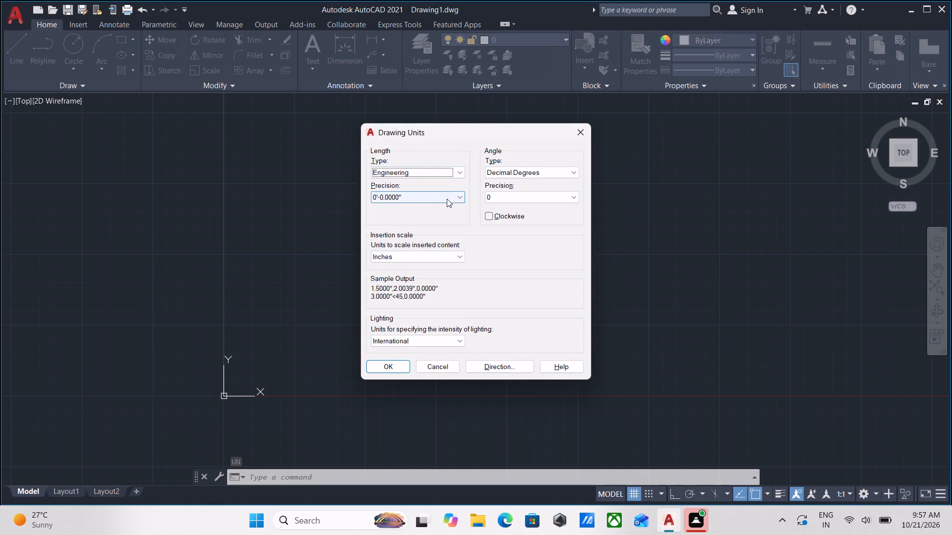
left_click(447, 199)
left_click(416, 207)
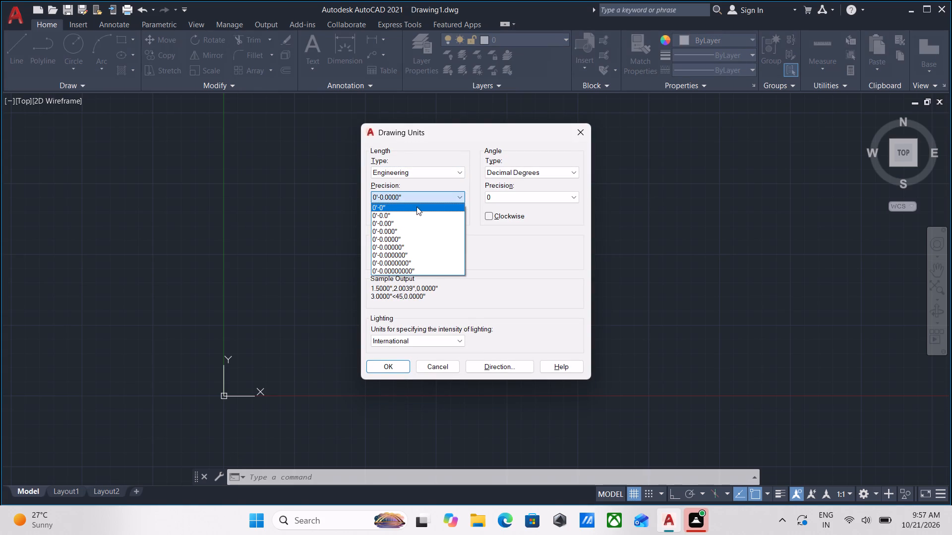
left_click(432, 200)
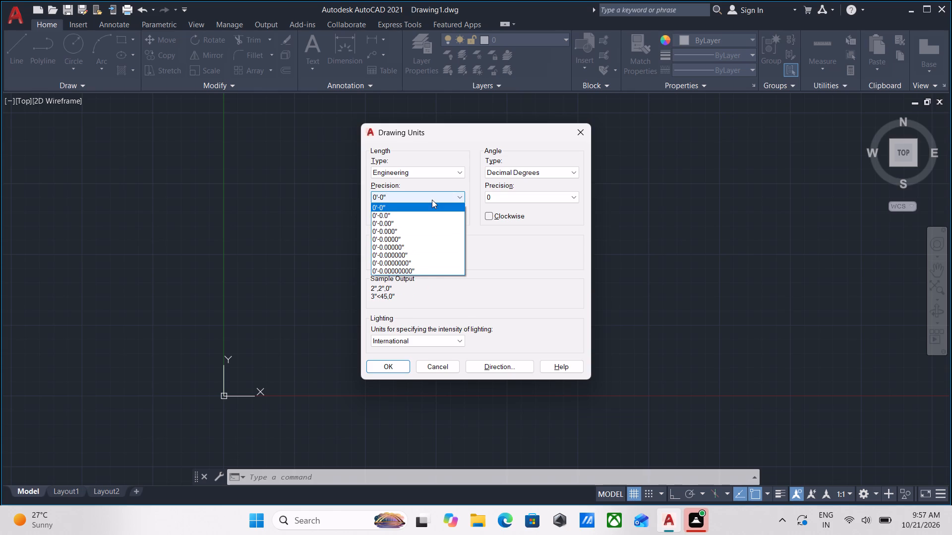
left_click(431, 200)
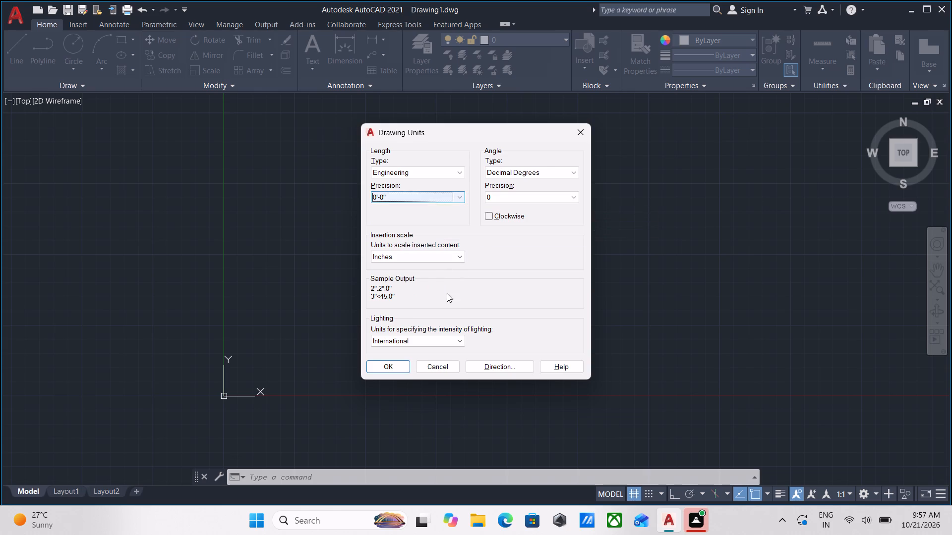
left_click(455, 253)
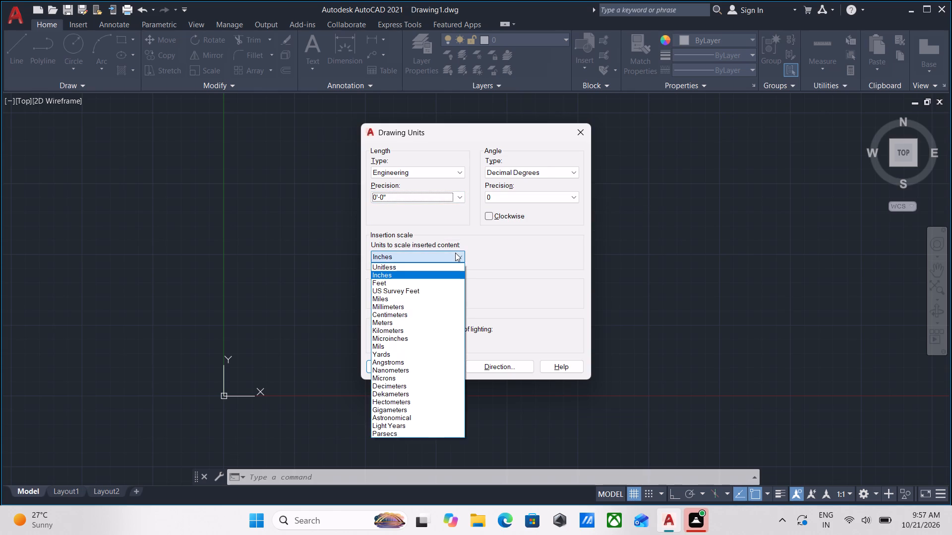
left_click(455, 253)
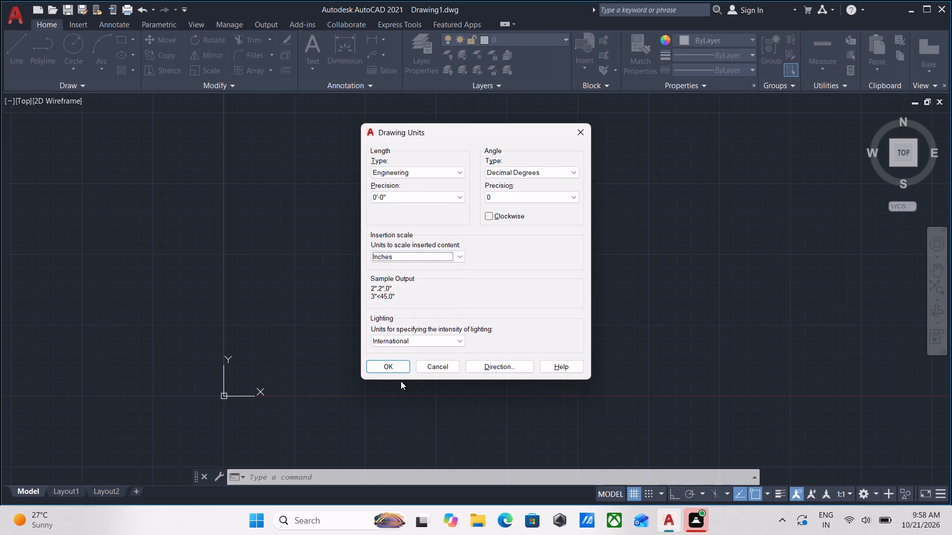
double_click(561, 175)
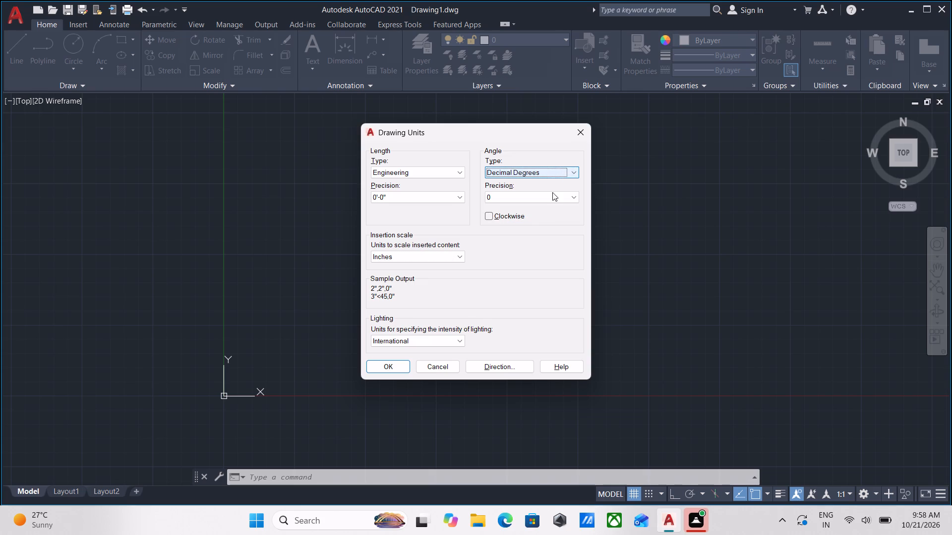
left_click(389, 361)
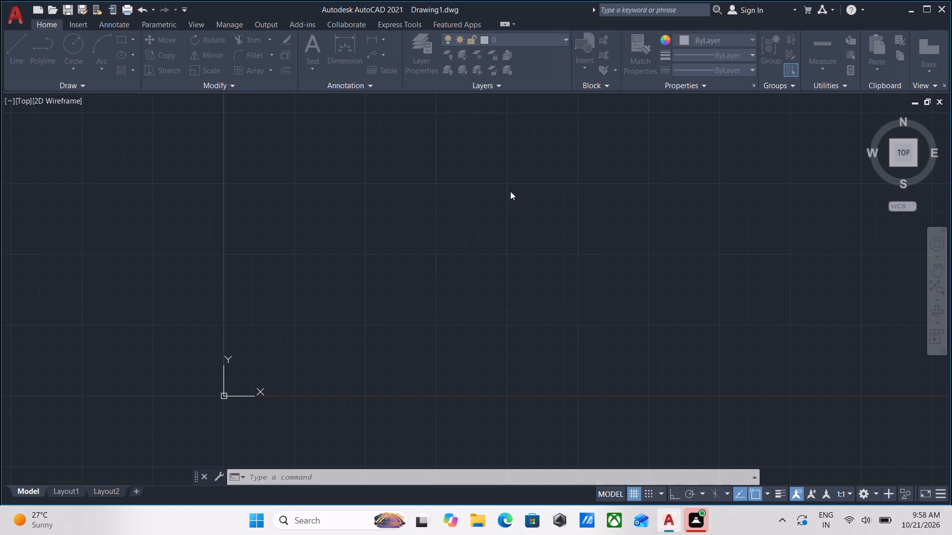
Create a new layer named walls in the Layer Properties Manager.
scroll(510, 197, "down", 1)
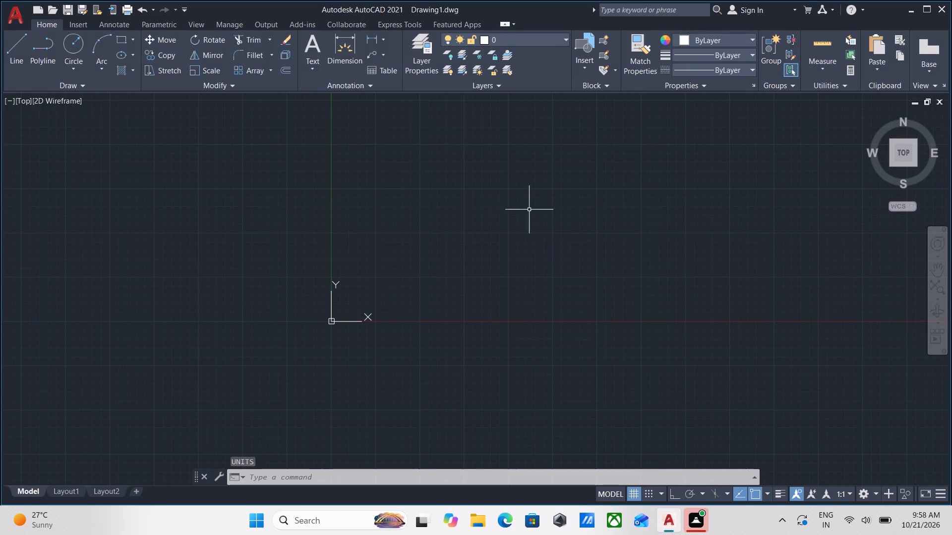
scroll(574, 217, "down", 2)
middle_click_drag(574, 217, 386, 392)
middle_click_drag(494, 298, 409, 338)
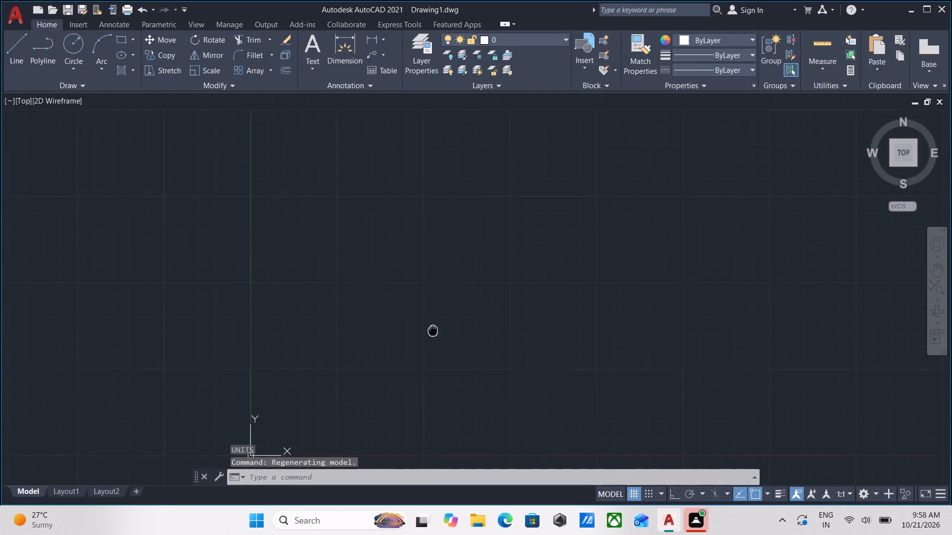
middle_click_drag(409, 338, 391, 342)
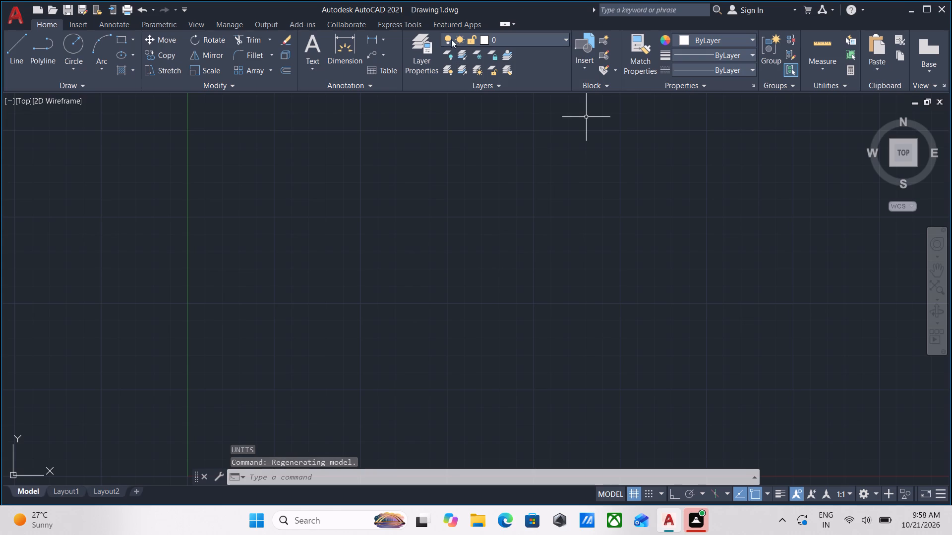
left_click(422, 58)
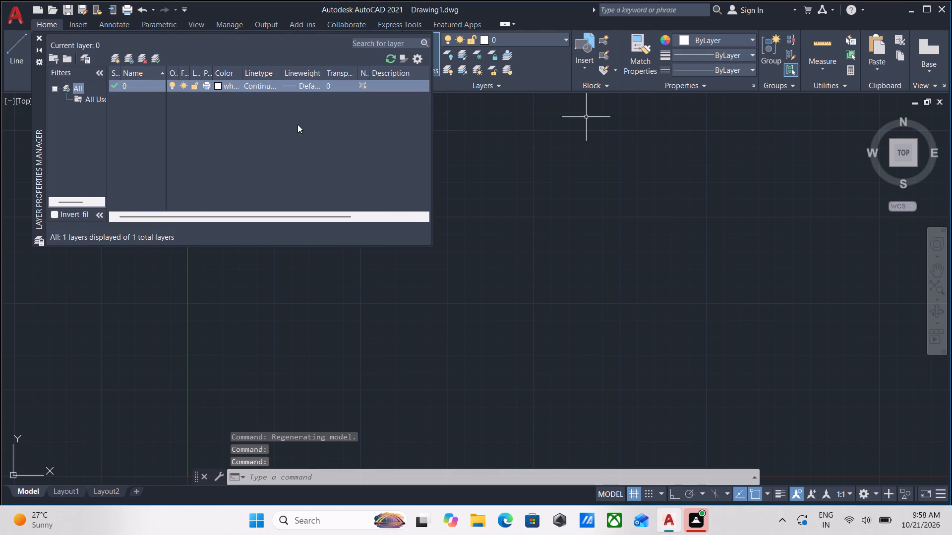
left_click(116, 60)
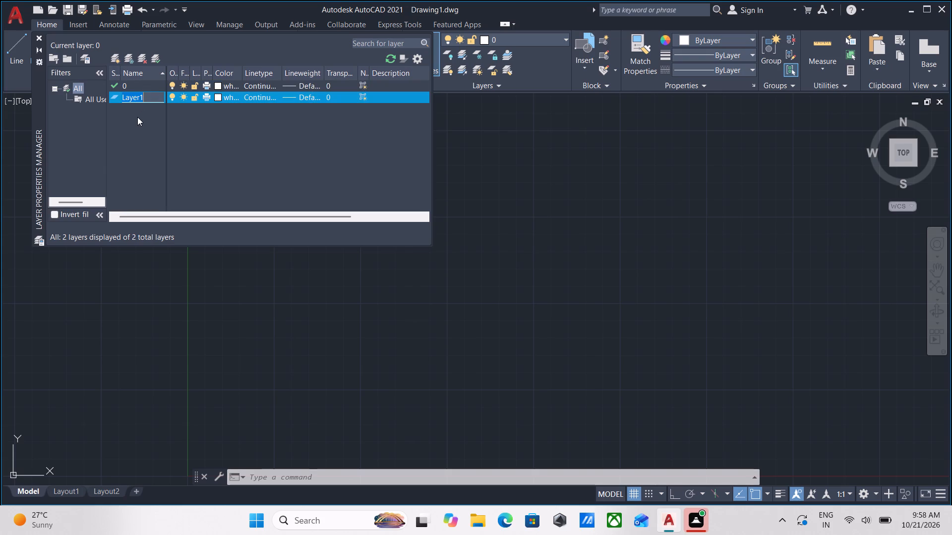
key("BackSpace")
type("walls")
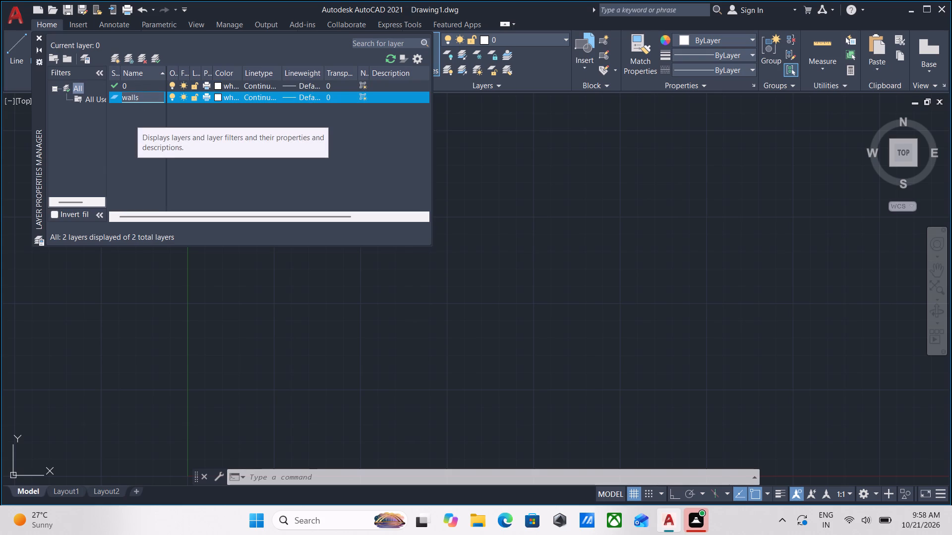
Create a second new layer named windows.
left_click(110, 55)
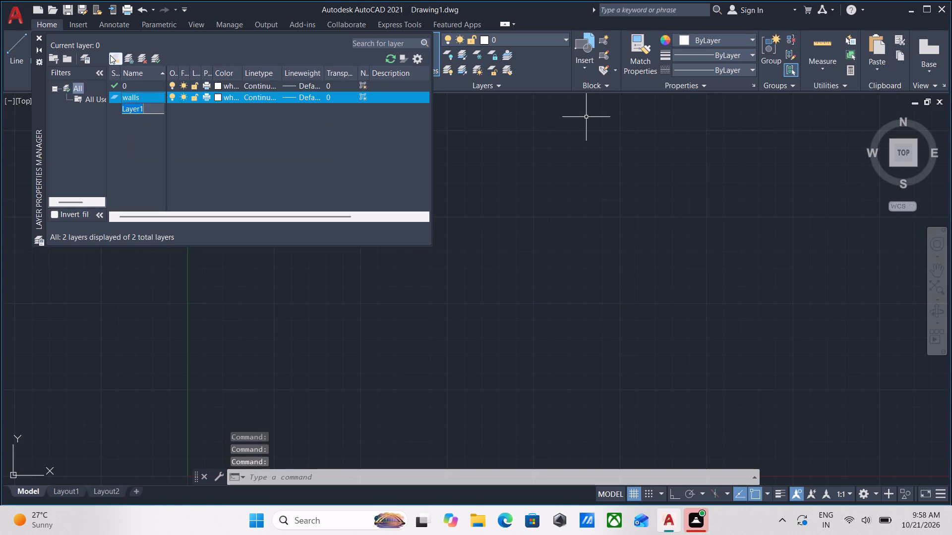
key("BackSpace")
type("wi")
type("ndows")
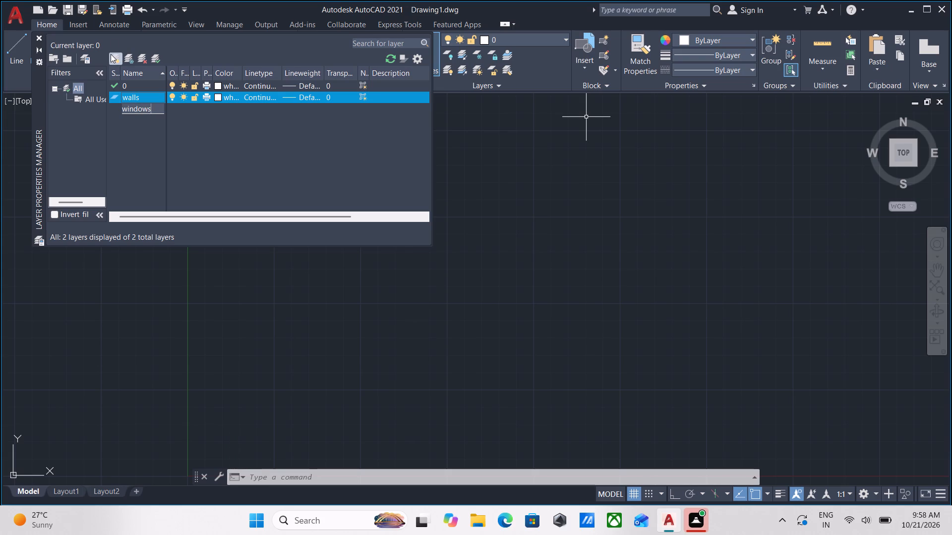
Add a third new layer in the Layer Properties Manager and try to name it doors.
left_click(111, 54)
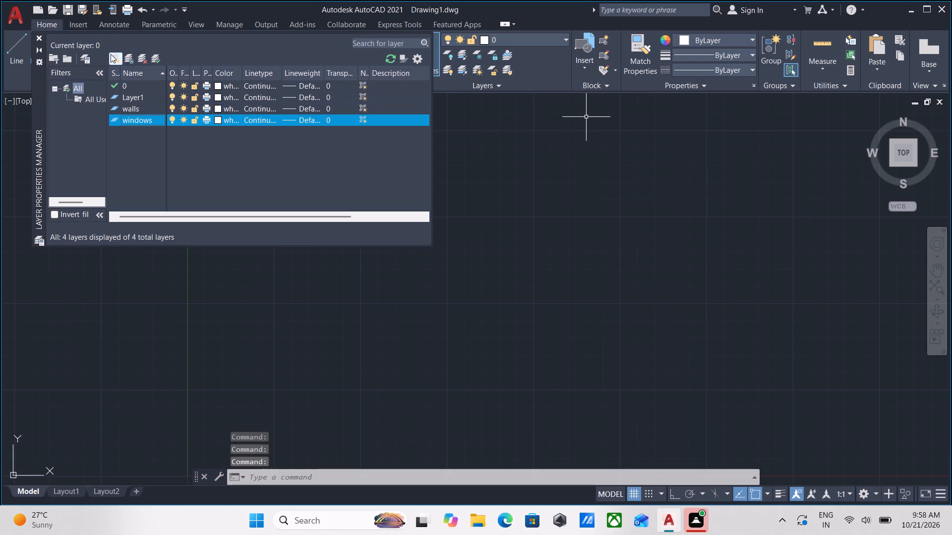
type("door")
key("s")
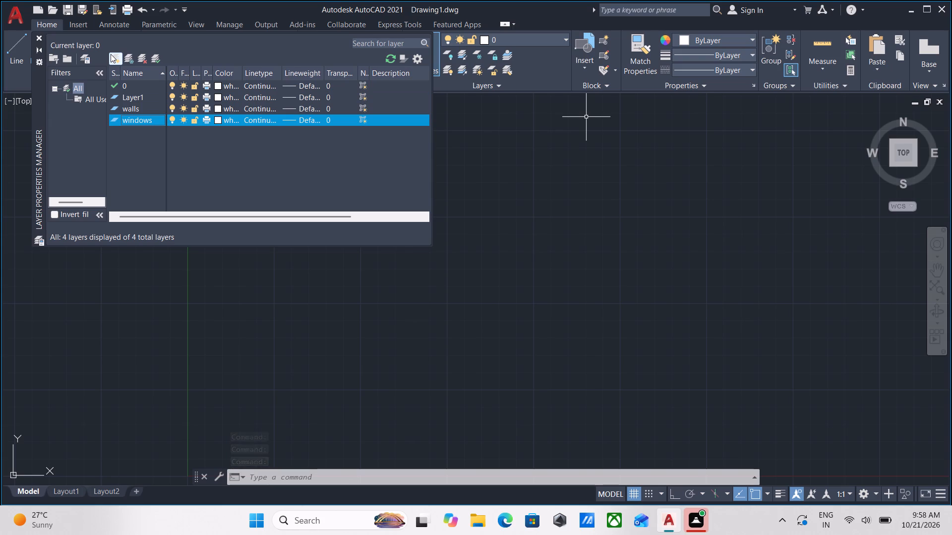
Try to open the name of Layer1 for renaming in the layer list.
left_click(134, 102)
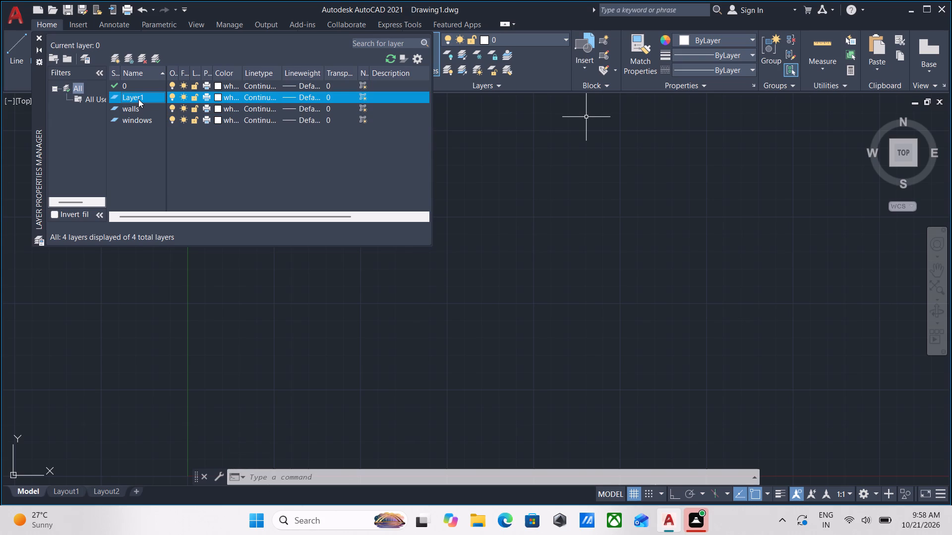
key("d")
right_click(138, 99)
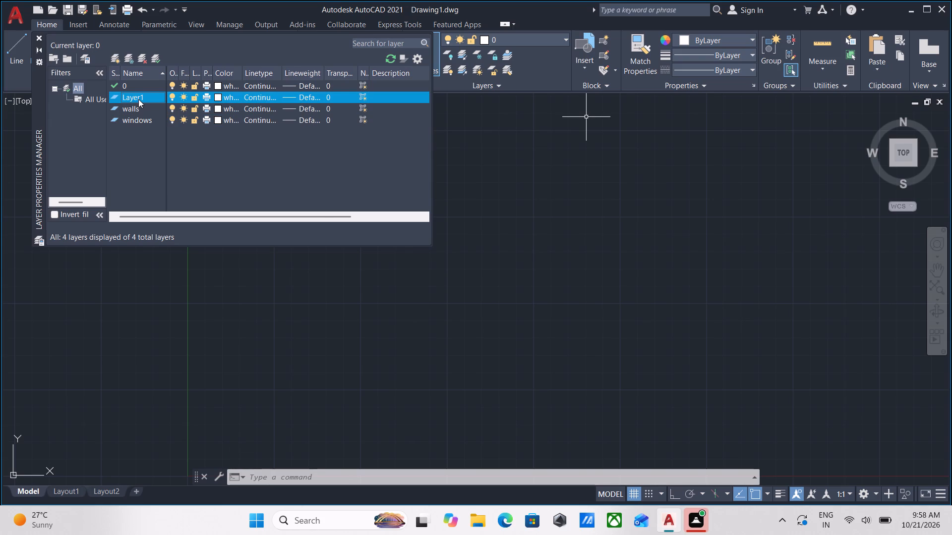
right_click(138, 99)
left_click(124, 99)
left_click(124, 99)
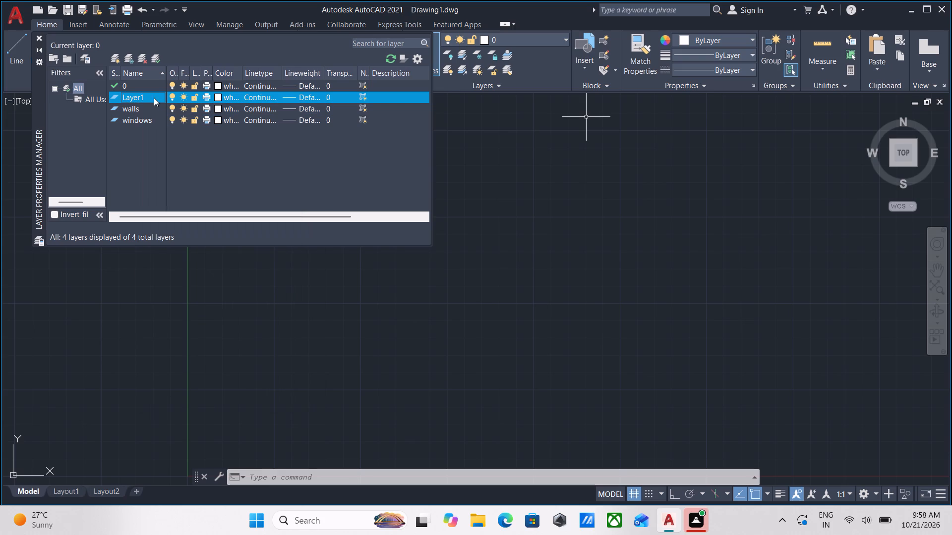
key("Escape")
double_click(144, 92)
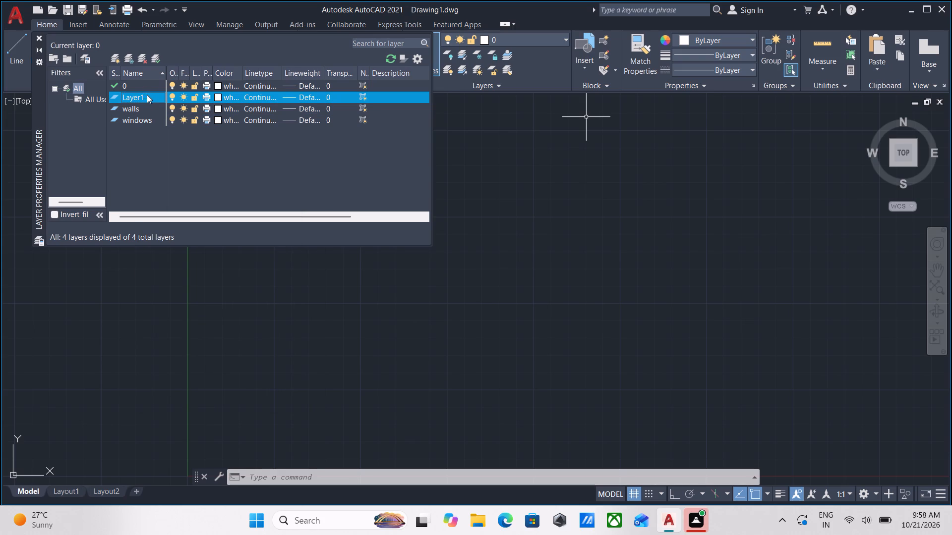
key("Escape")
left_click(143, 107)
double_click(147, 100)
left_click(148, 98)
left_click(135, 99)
Make walls the current layer.
double_click(138, 110)
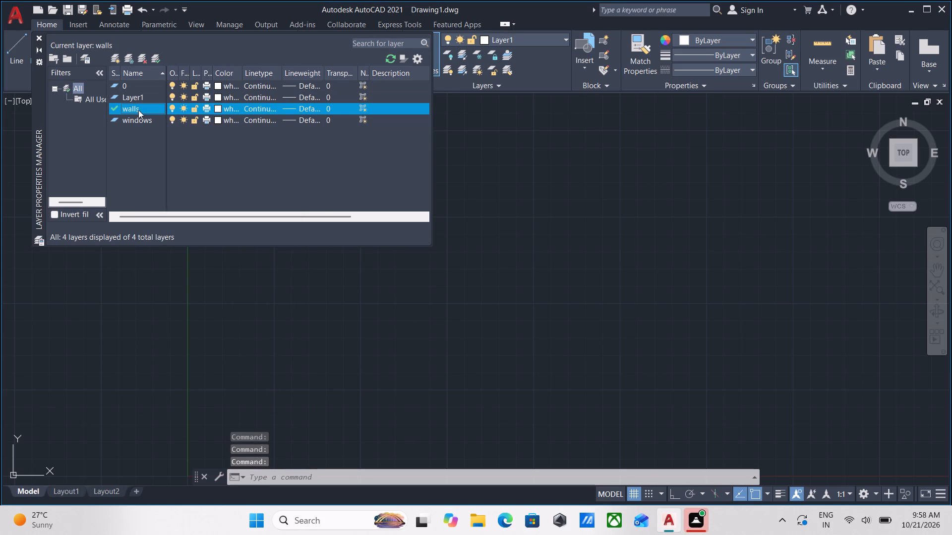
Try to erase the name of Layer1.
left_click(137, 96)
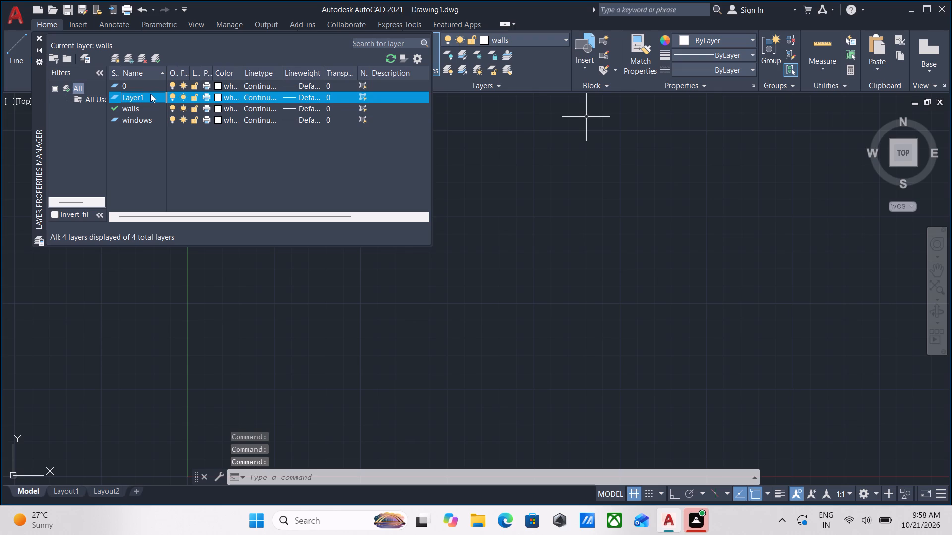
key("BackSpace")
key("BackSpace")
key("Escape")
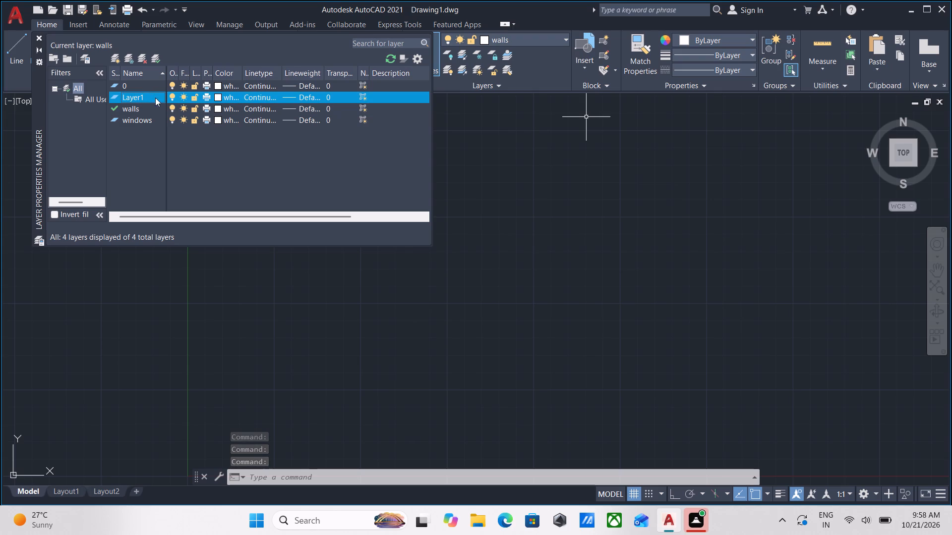
Create another new layer named doors.
left_click(120, 62)
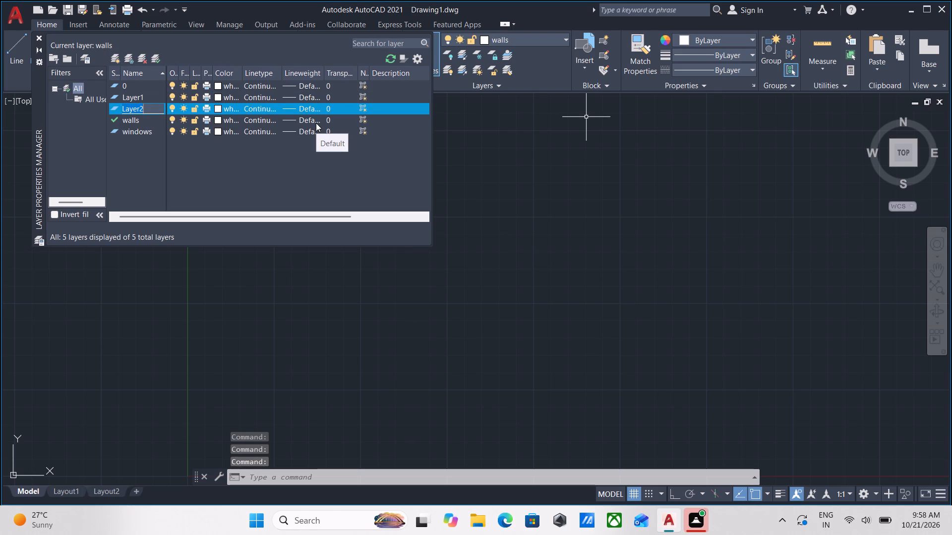
key("BackSpace")
type("doors")
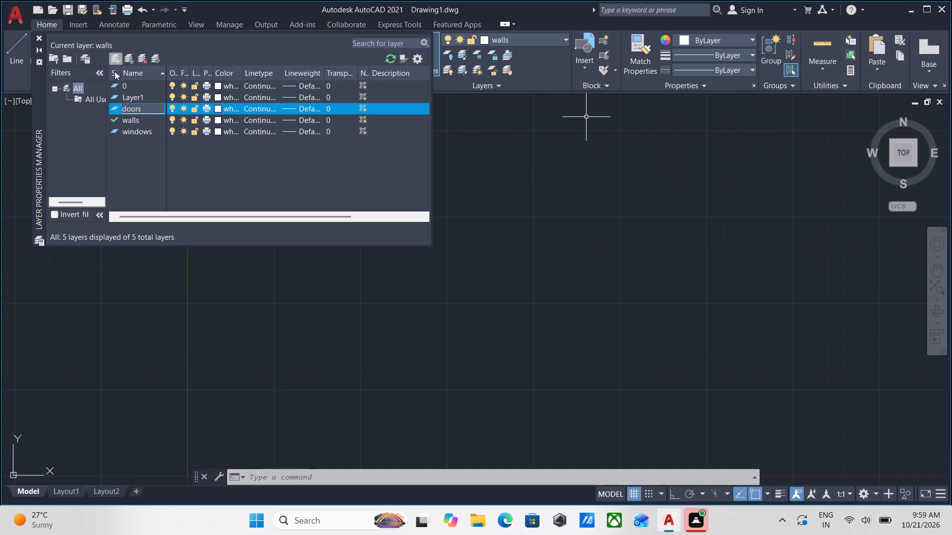
Rename Layer1 as furniture.
left_click(138, 97)
left_click(150, 94)
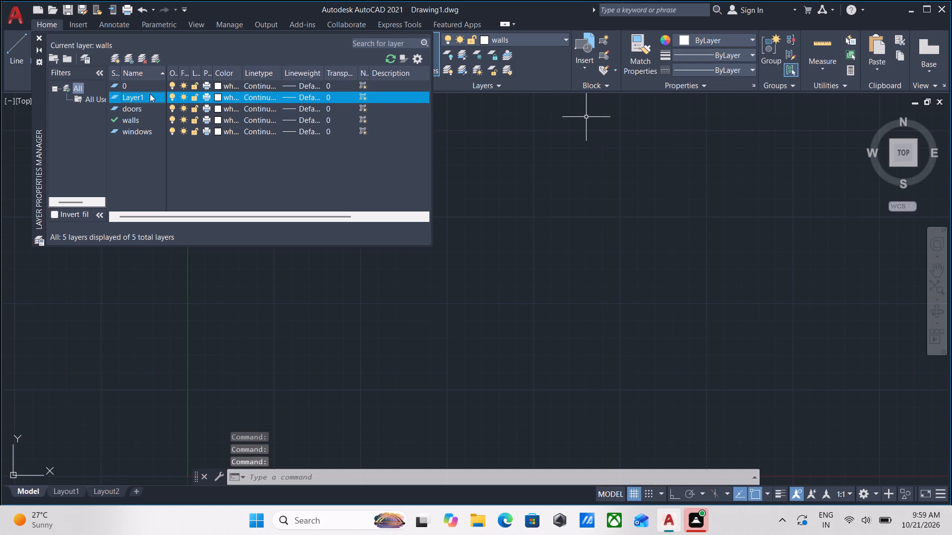
double_click(147, 95)
left_click(147, 95)
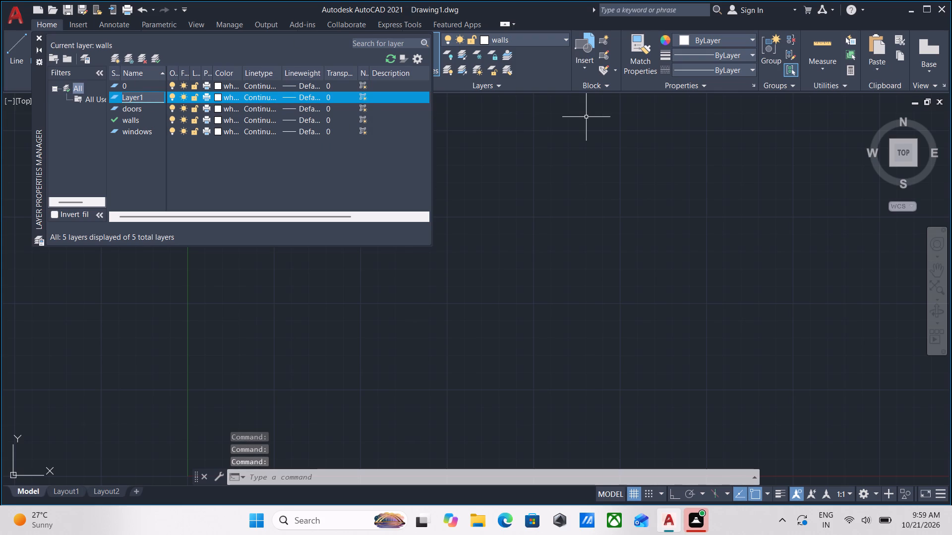
key("BackSpace")
key("BackSpace")
key("BackSpace")
key("BackSpace")
key("BackSpace")
key("BackSpace")
key("BackSpace")
key("BackSpace")
key("BackSpace")
key("BackSpace")
key("BackSpace")
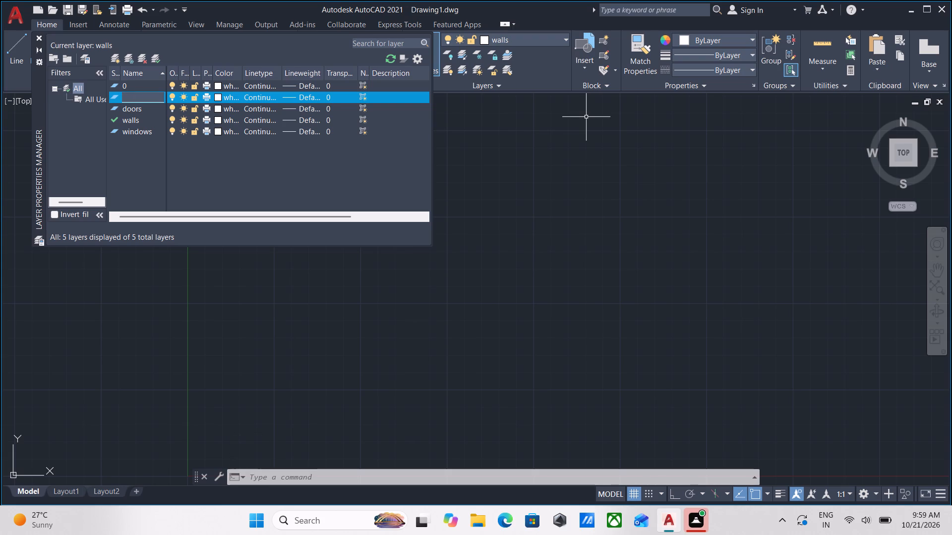
type("wind")
key("BackSpace")
key("BackSpace")
key("BackSpace")
key("BackSpace")
type("fu")
key("t")
key("BackSpace")
type("rn")
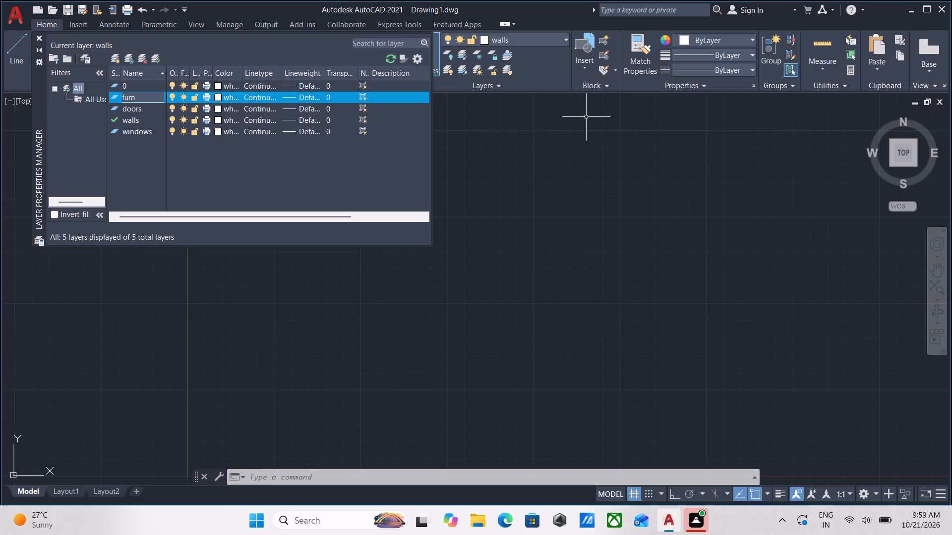
type("iture")
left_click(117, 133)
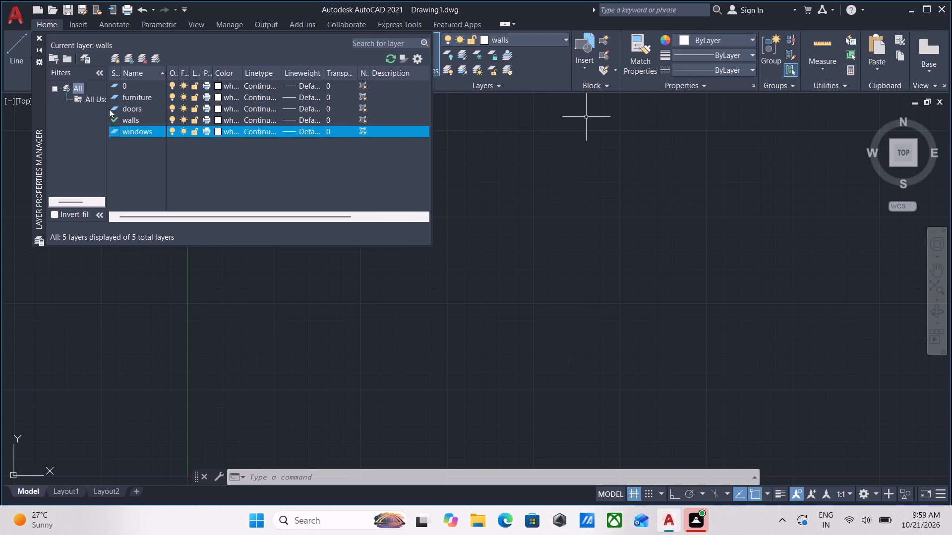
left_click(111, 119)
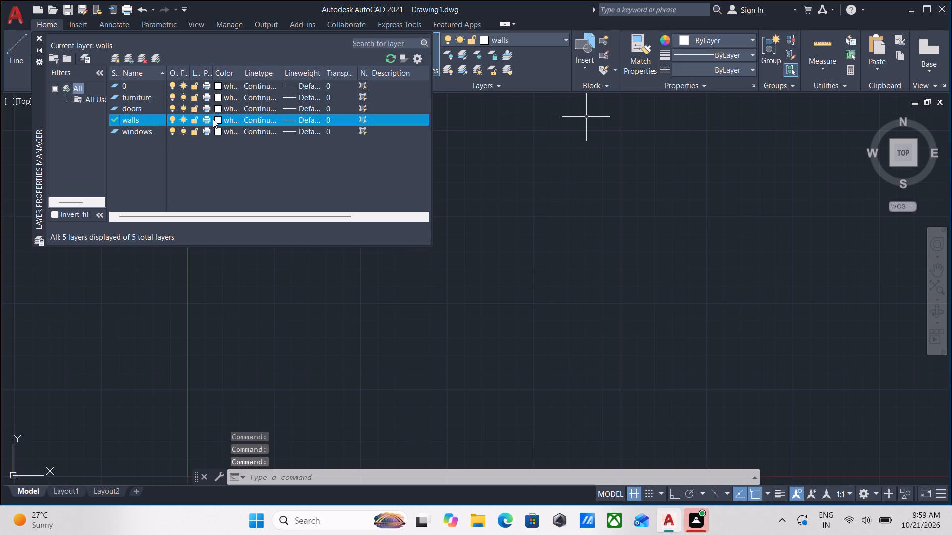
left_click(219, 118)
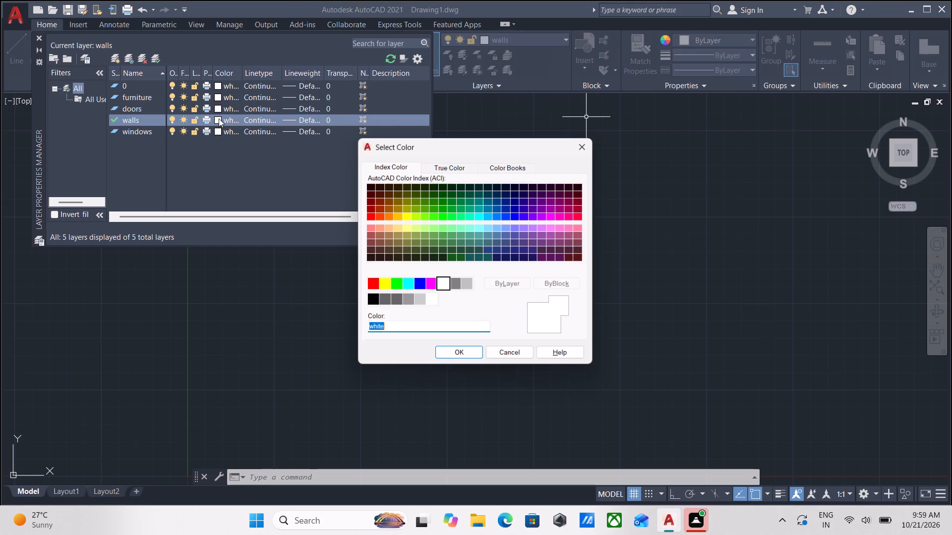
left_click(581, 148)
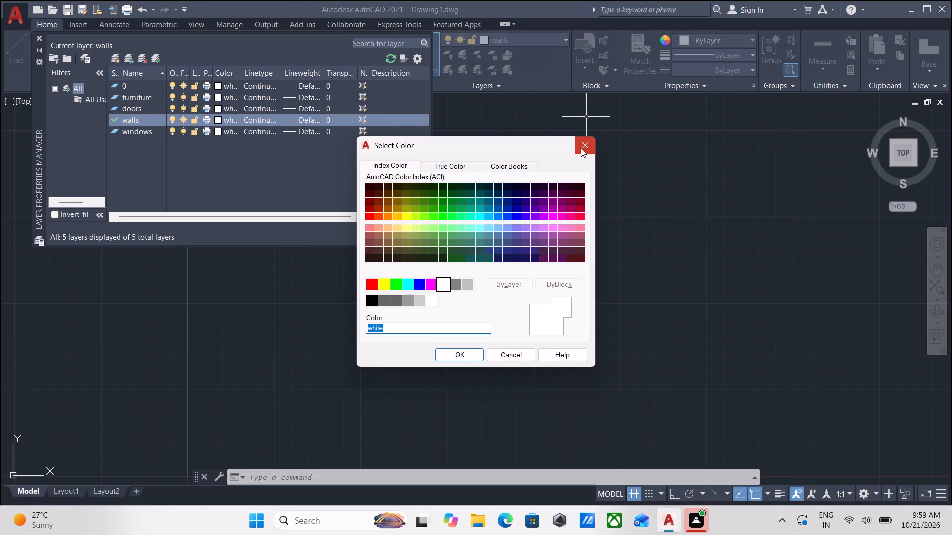
Close the Layer Properties Manager.
left_click(39, 37)
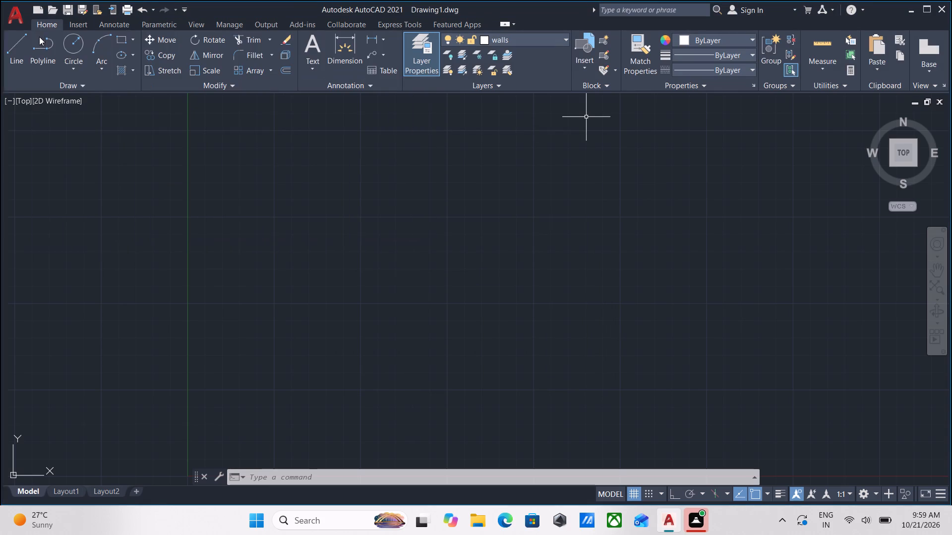
Modify the Standard dimension style with DIMSTY, setting its primary linear units to Engineering format with 0'-0" precision.
middle_click_drag(486, 236, 353, 280)
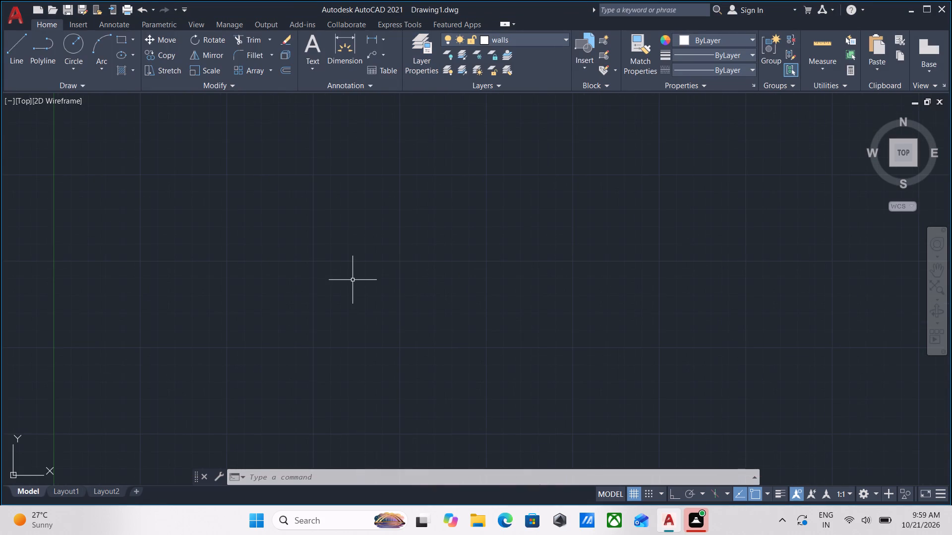
type("dimsty")
key("Return")
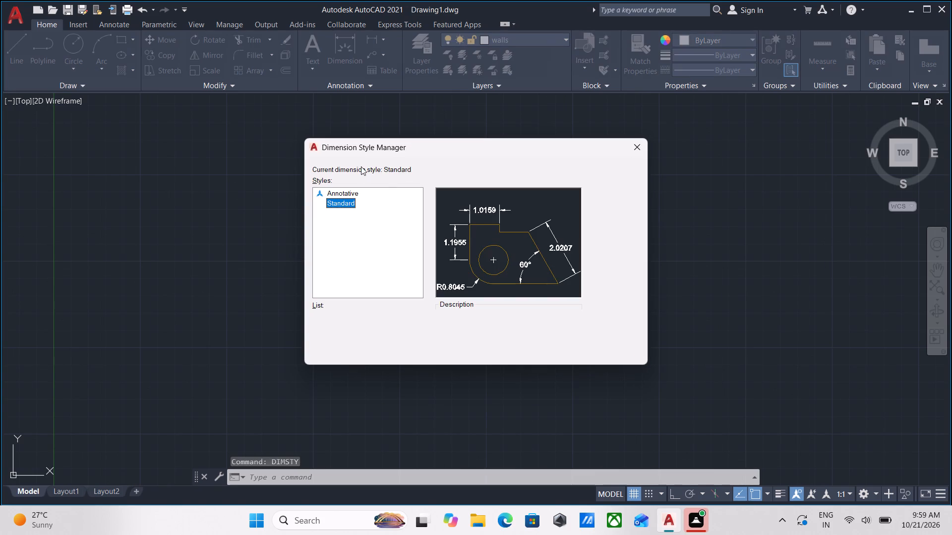
left_click(619, 234)
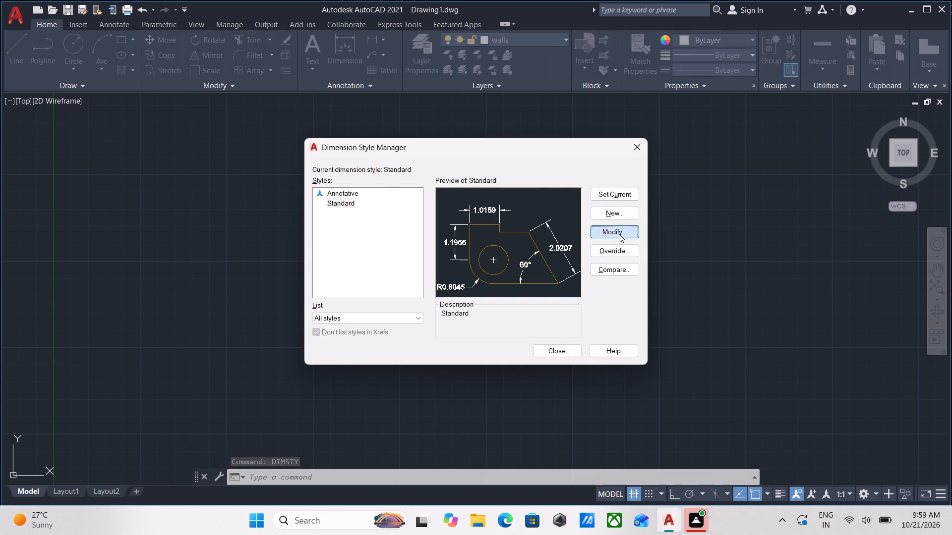
left_click(611, 235)
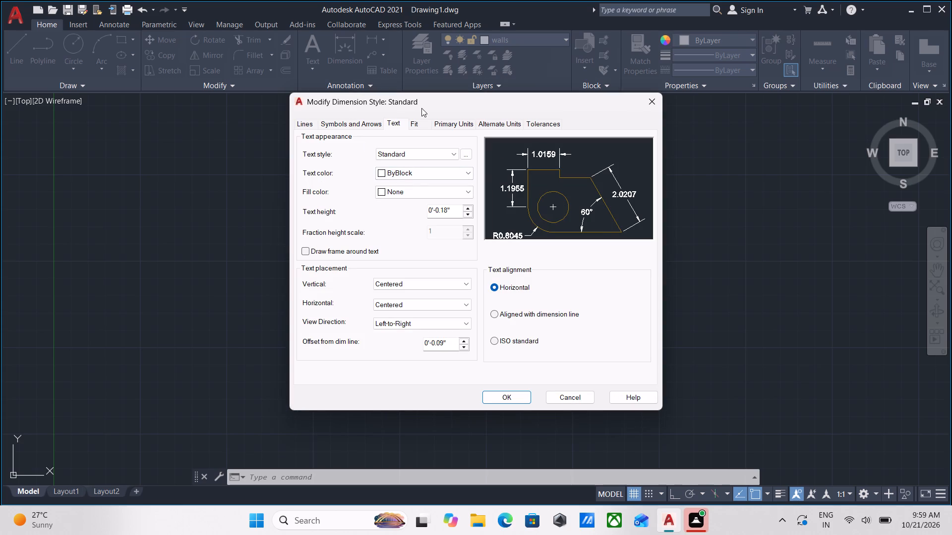
left_click(416, 120)
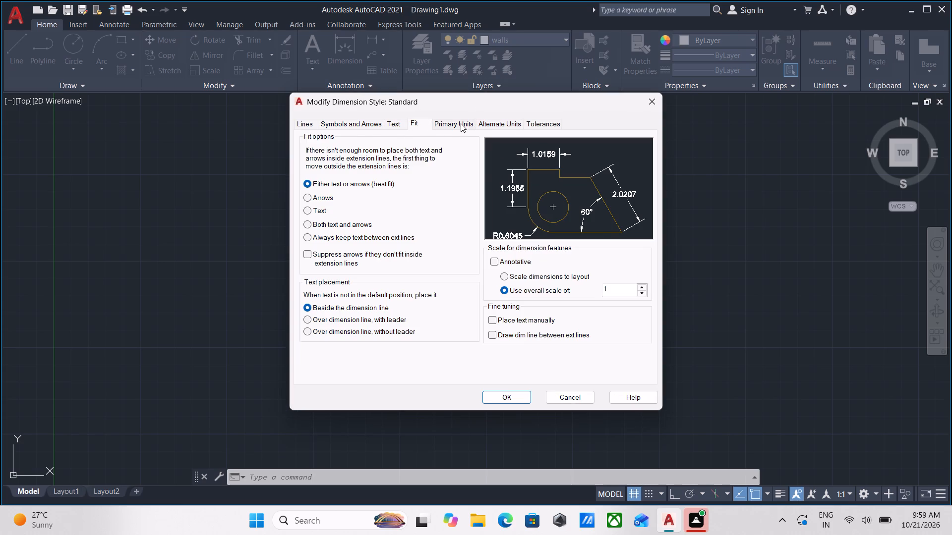
left_click(461, 123)
left_click(434, 148)
left_click(412, 176)
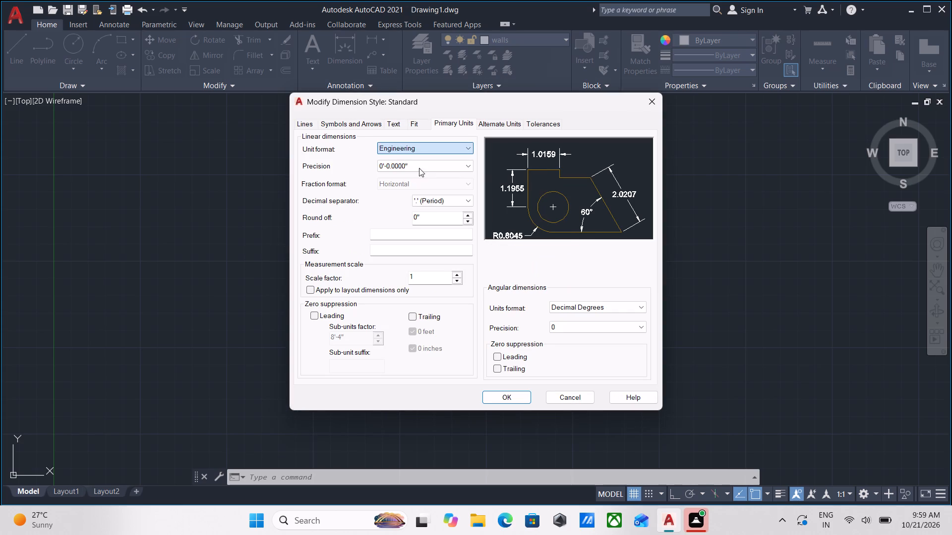
left_click(425, 161)
left_click(409, 174)
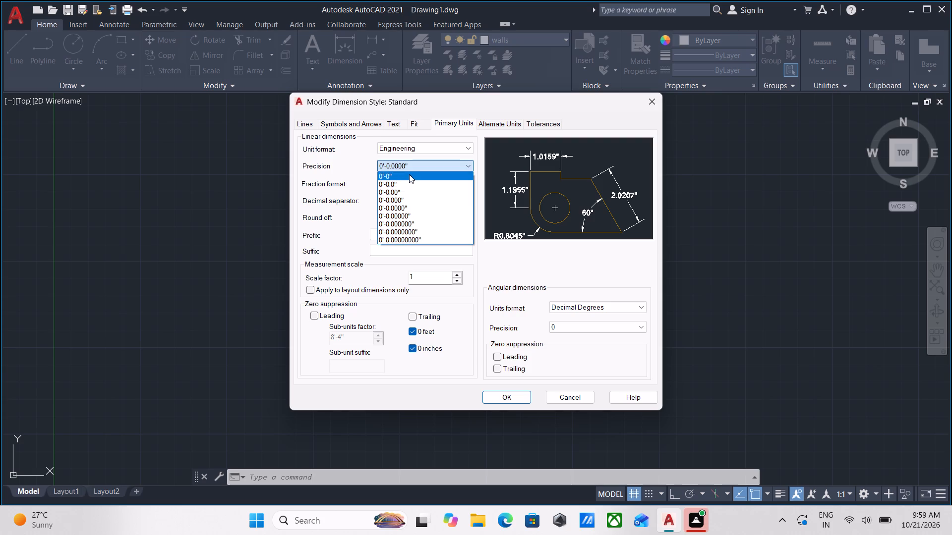
Set the Standard dimension style's text height to 6".
left_click(397, 126)
left_click(446, 121)
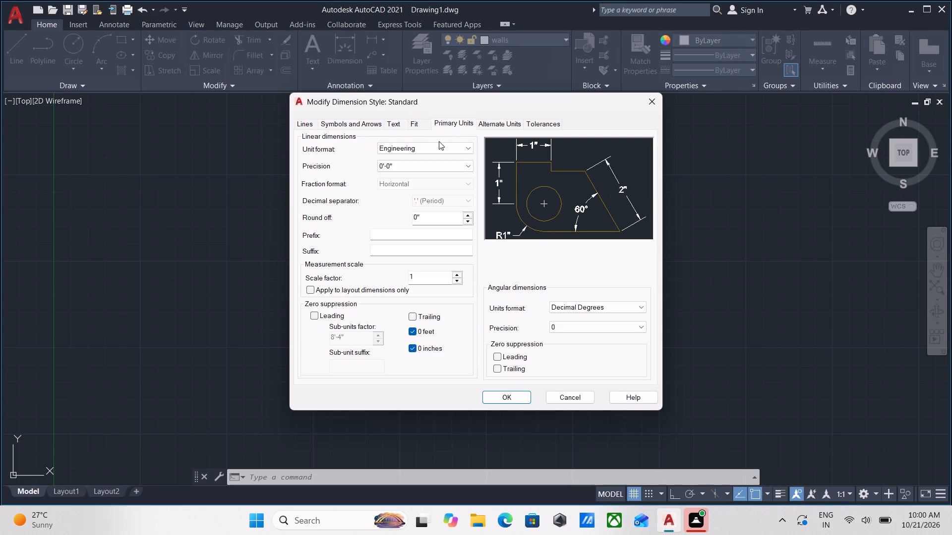
left_click(393, 123)
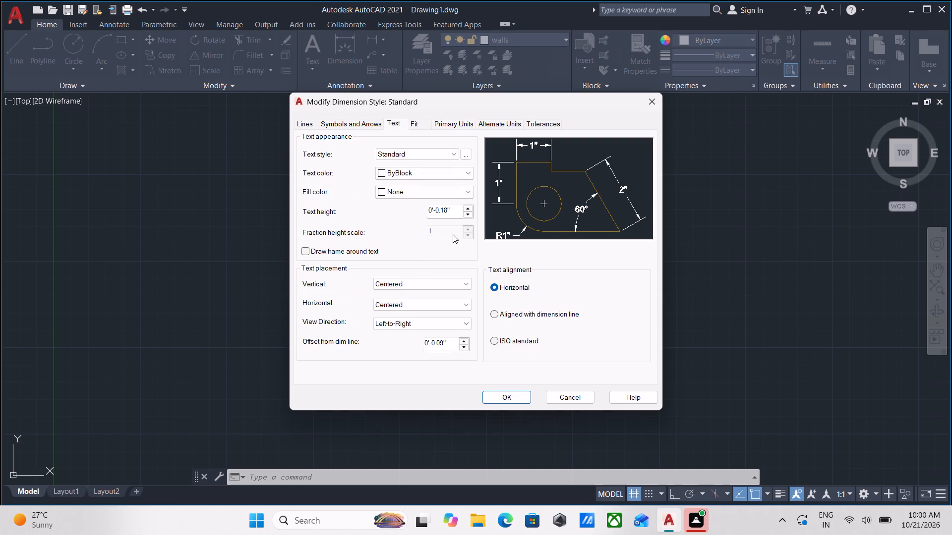
left_click_drag(452, 212, 382, 243)
key("6")
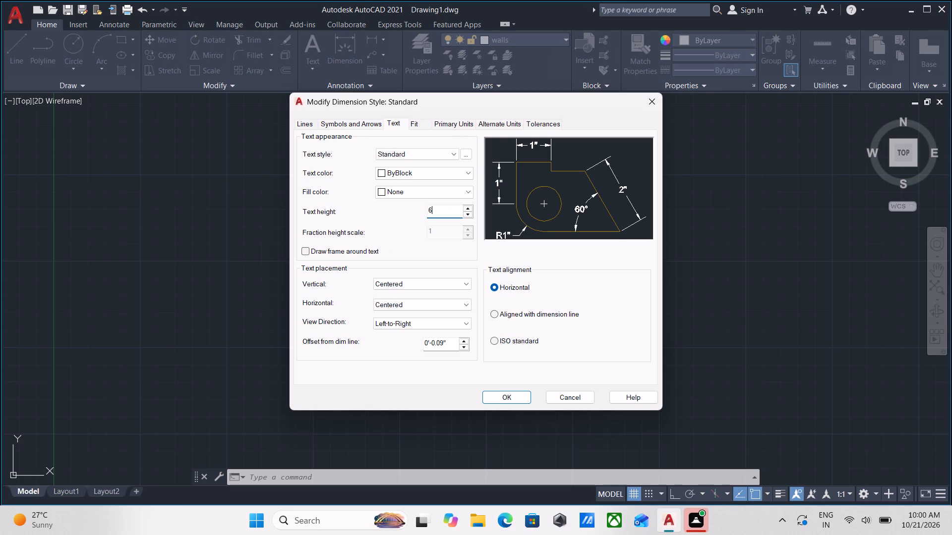
key("shift+quotedbl")
left_click(391, 124)
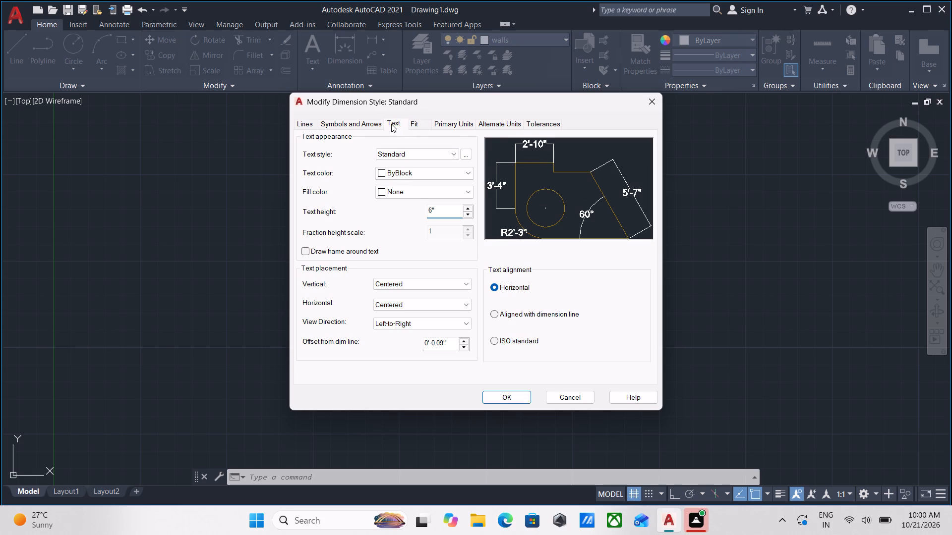
Set the first and second dimension arrowheads of the Standard style to Architectural tick.
left_click(368, 125)
left_click(388, 160)
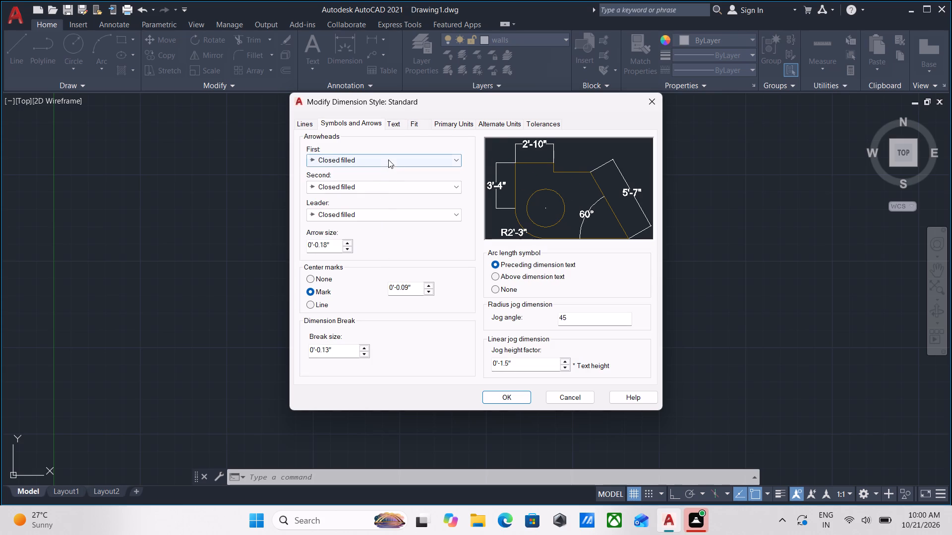
left_click(397, 158)
left_click(397, 158)
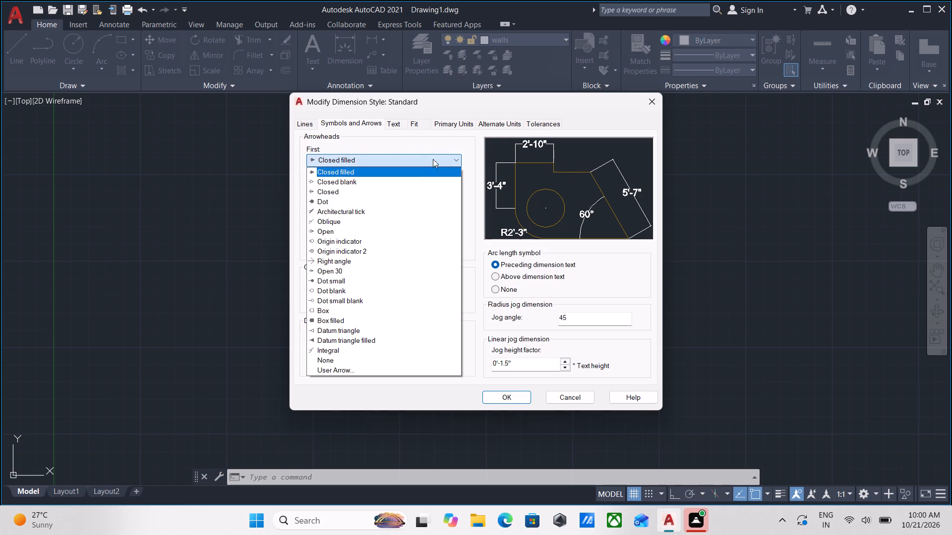
left_click(359, 212)
left_click(365, 217)
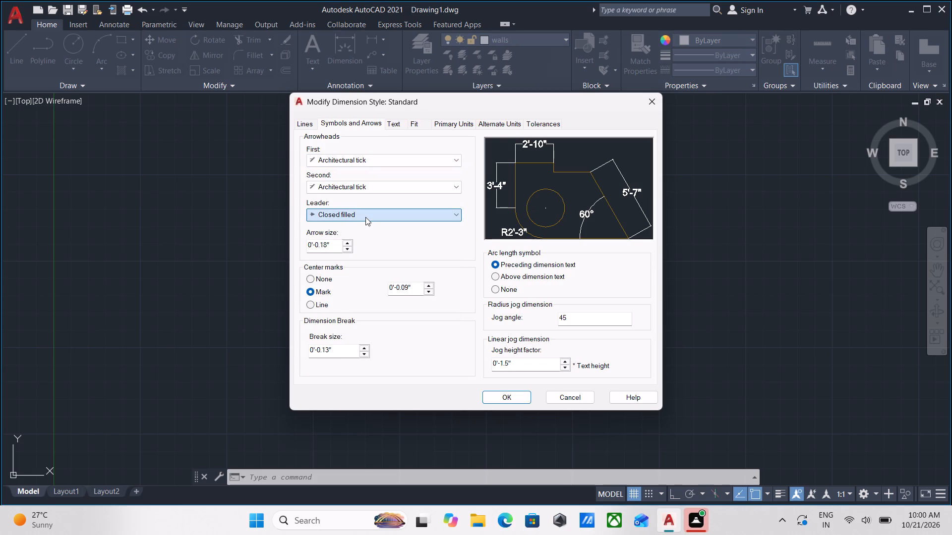
left_click(365, 217)
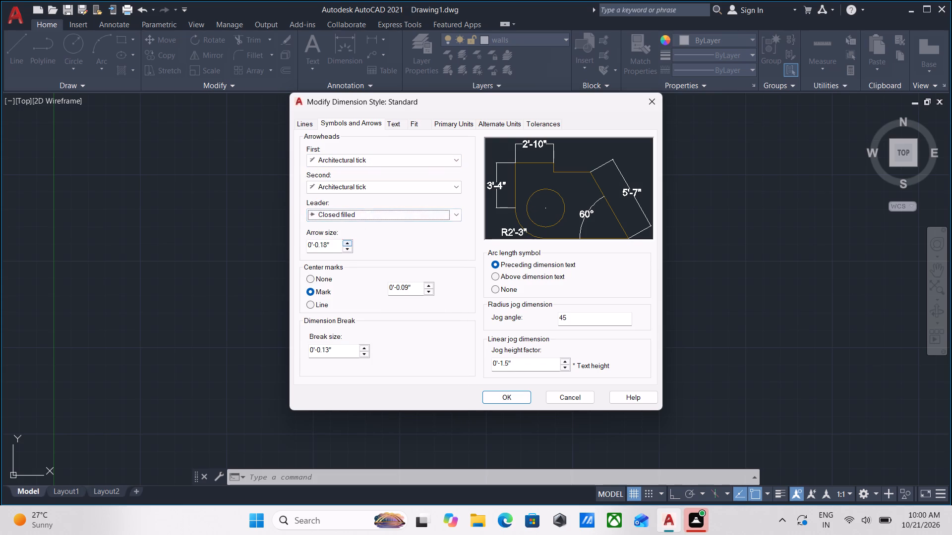
Set the arrow size to 3", accept the Standard style changes and close the Dimension Style Manager.
left_click_drag(335, 243, 265, 254)
key("3")
key("shift+quotedbl")
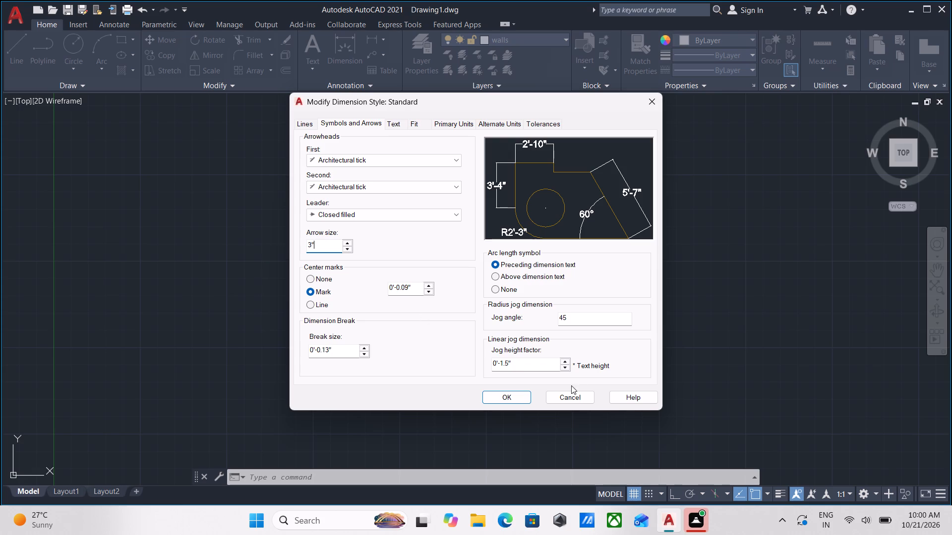
left_click(487, 400)
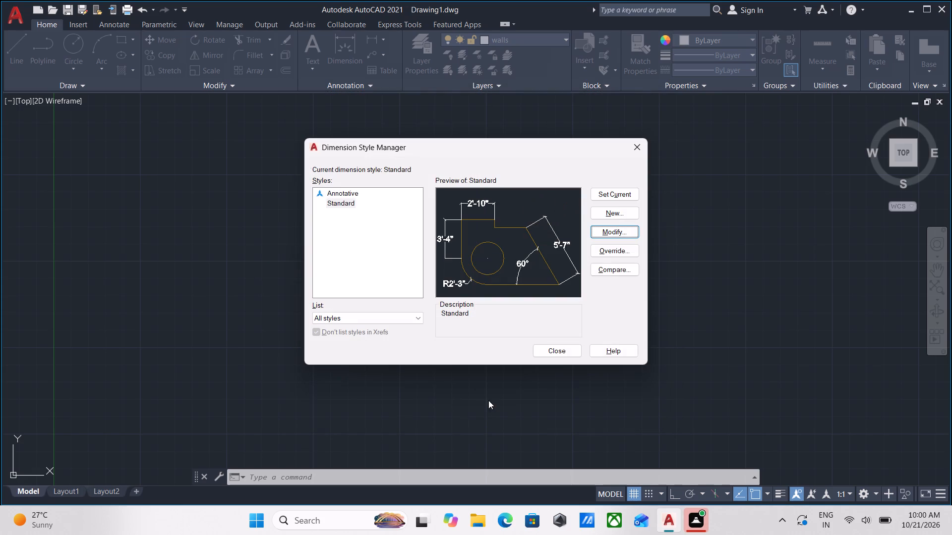
left_click(545, 352)
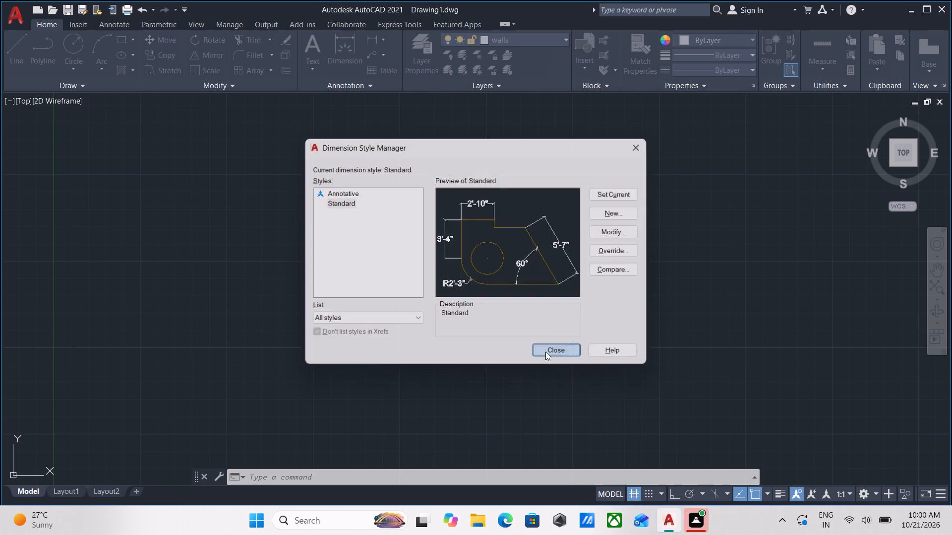
Draw one vertical and one horizontal construction line (XLINE) through a common point in the empty drawing area, with Ortho on.
scroll(468, 319, "up", 2)
scroll(453, 325, "down", 2)
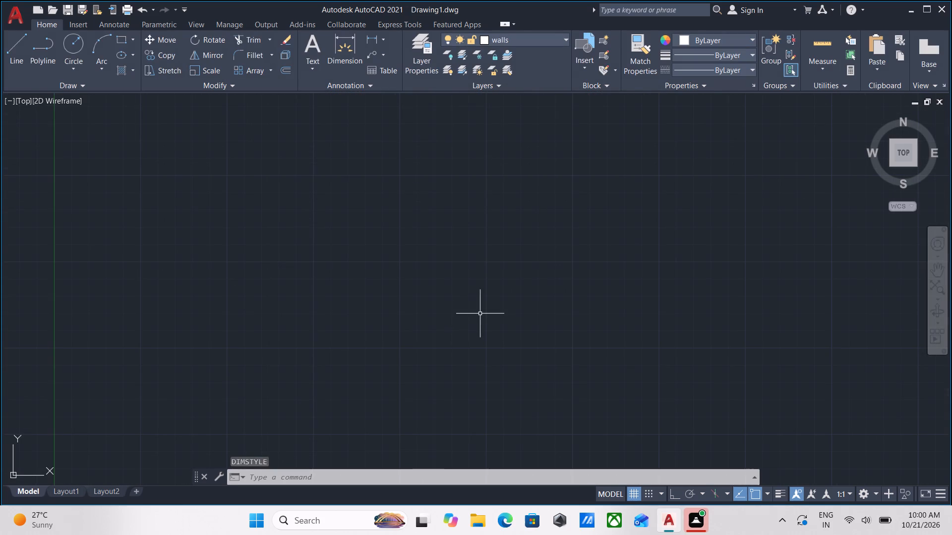
middle_click_drag(480, 313, 318, 281)
scroll(368, 266, "down", 1)
middle_click_drag(368, 266, 340, 285)
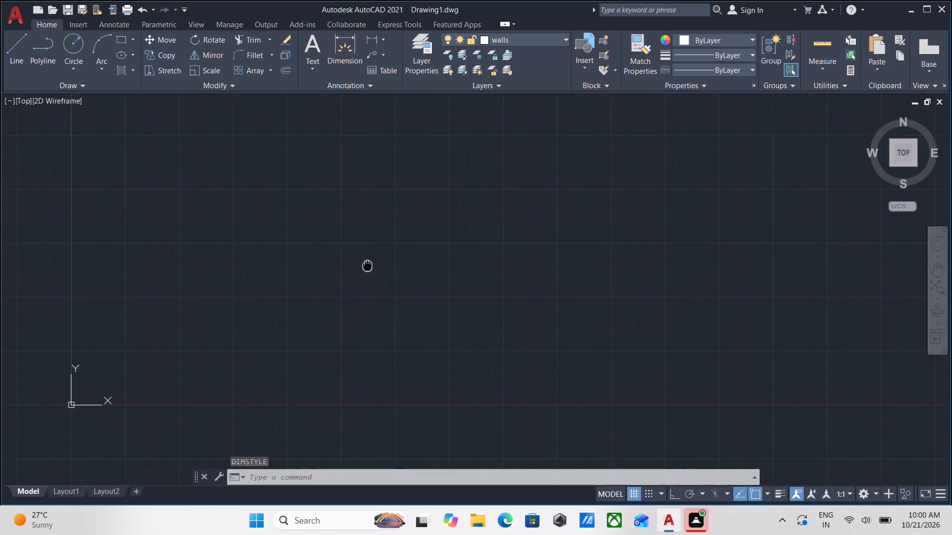
middle_click_drag(340, 285, 316, 300)
middle_click_drag(414, 295, 374, 320)
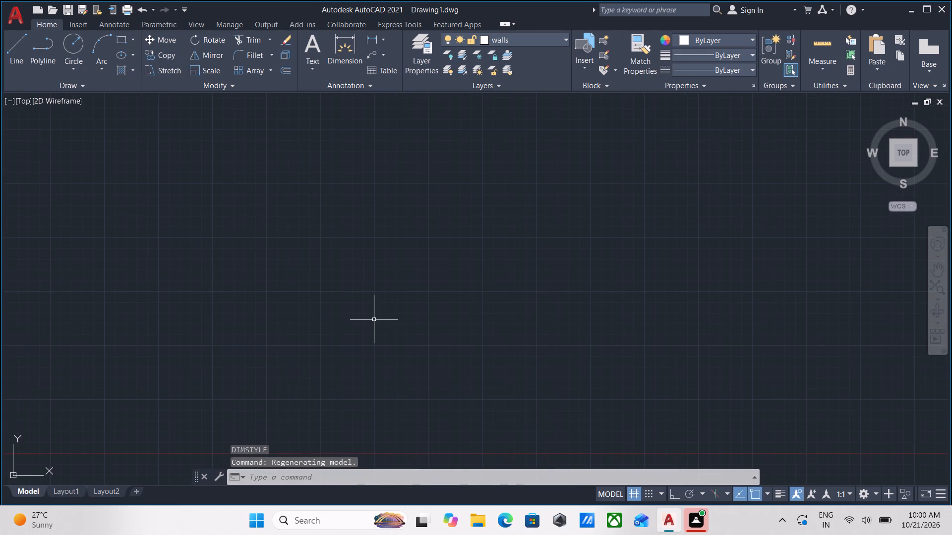
type("xl")
key("Return")
left_click(396, 253)
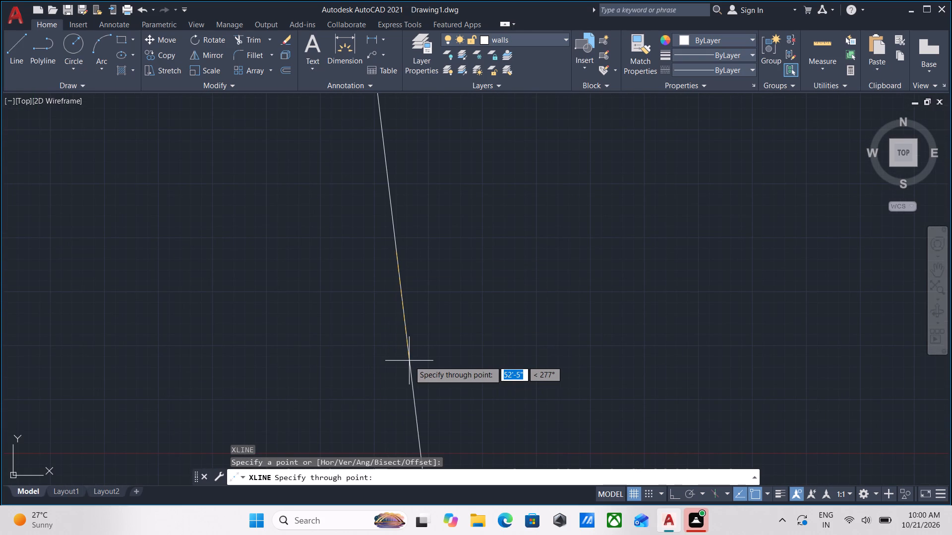
key("F8")
left_click(385, 342)
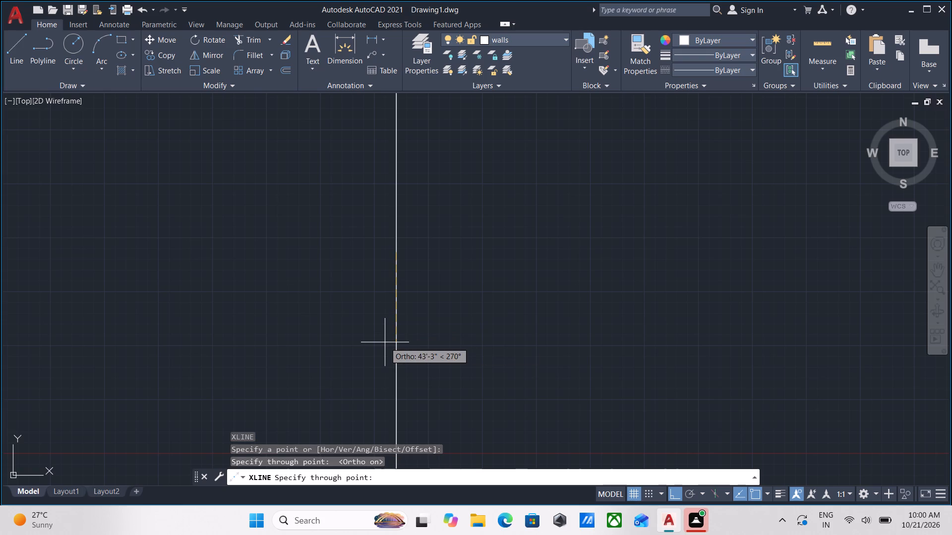
left_click(310, 292)
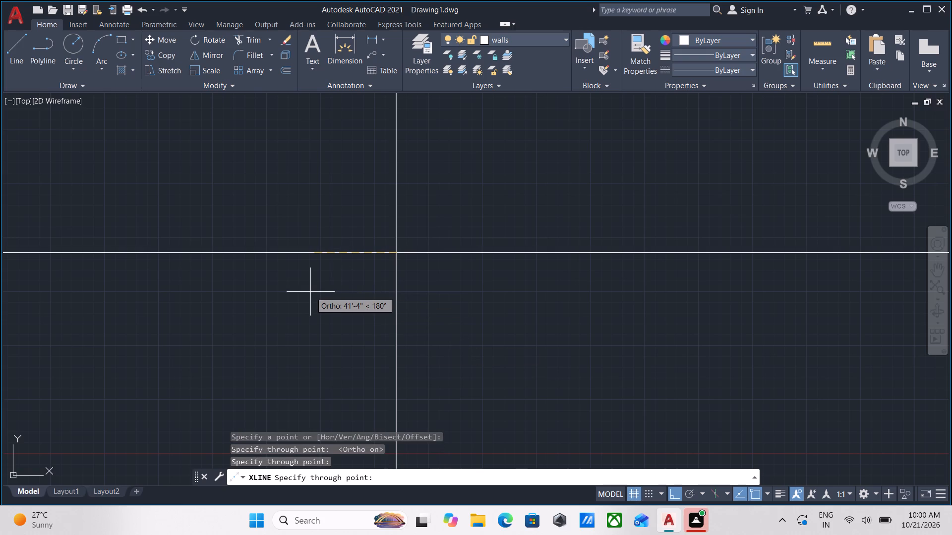
key("Escape")
Offset the vertical construction line 9" to its right to form the wall thickness.
middle_click_drag(463, 338, 487, 214)
scroll(463, 338, "down", 1)
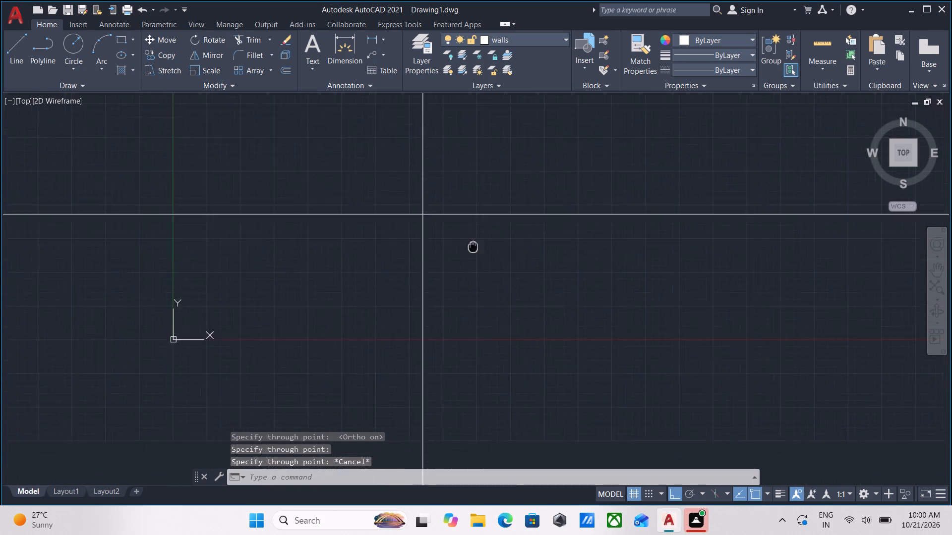
middle_click_drag(487, 214, 494, 196)
left_click(482, 225)
scroll(405, 183, "up", 3)
left_click(405, 183)
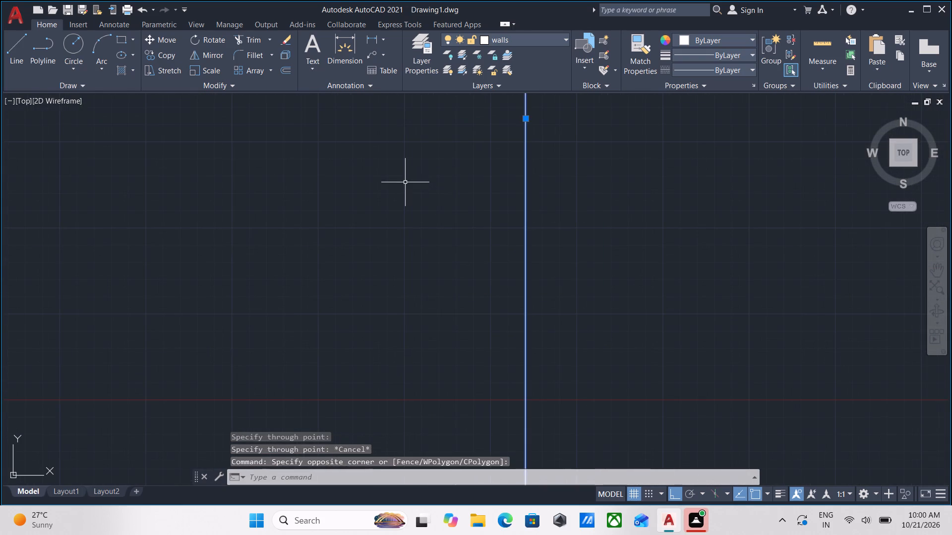
scroll(594, 188, "down", 2)
middle_click_drag(583, 197, 470, 253)
key("o")
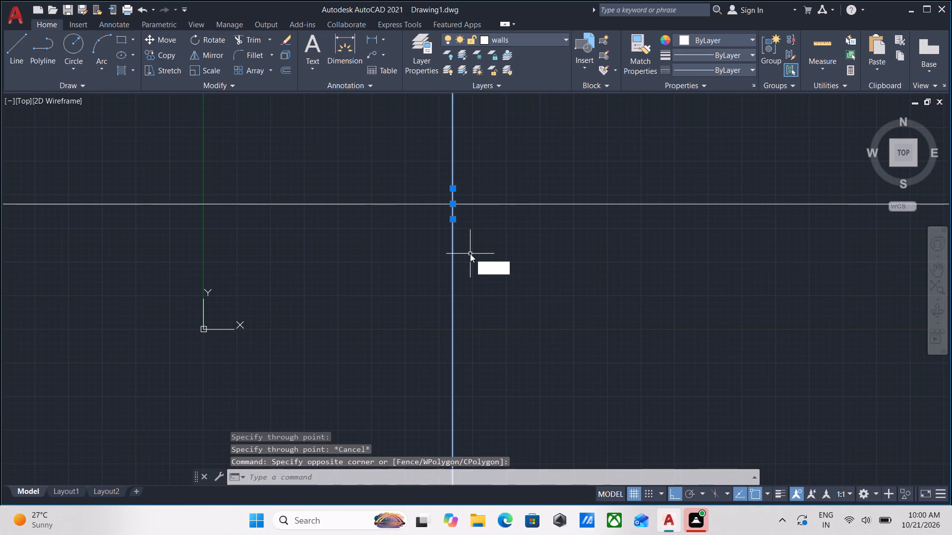
key("Return")
left_click(455, 284)
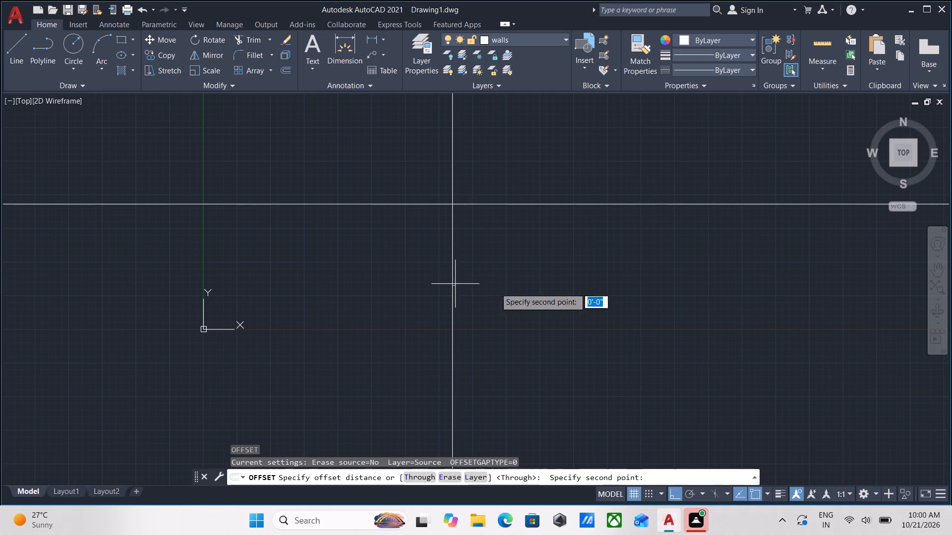
left_click(498, 288)
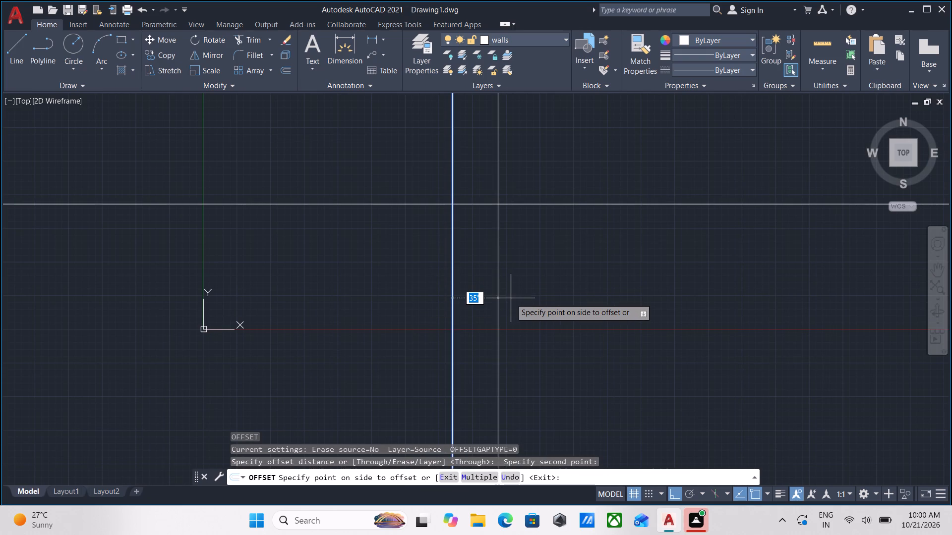
key("9")
key("Return")
Offset the horizontal construction line 9" downward to form the second wall.
scroll(473, 191, "up", 4)
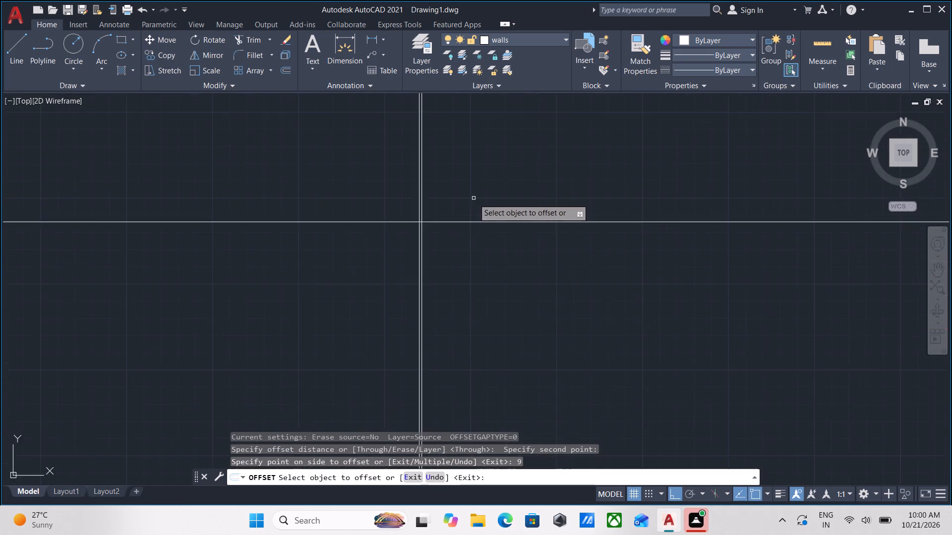
scroll(458, 257, "up", 2)
middle_click_drag(396, 255, 493, 233)
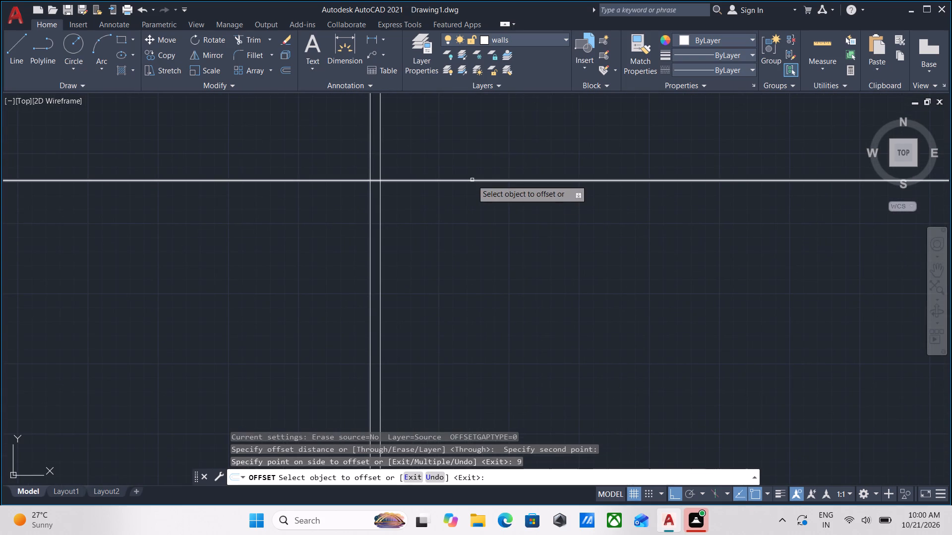
left_click(472, 180)
key("9")
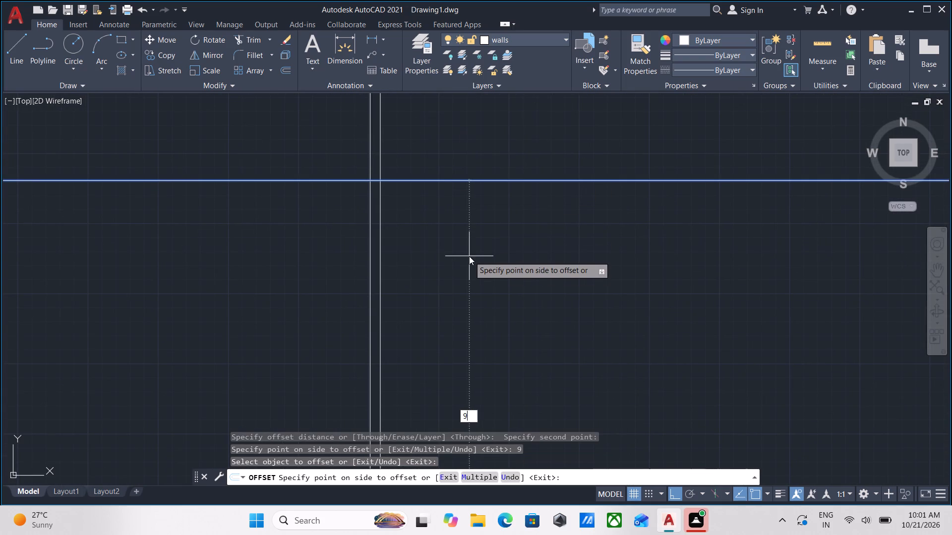
key("Return")
key("Escape")
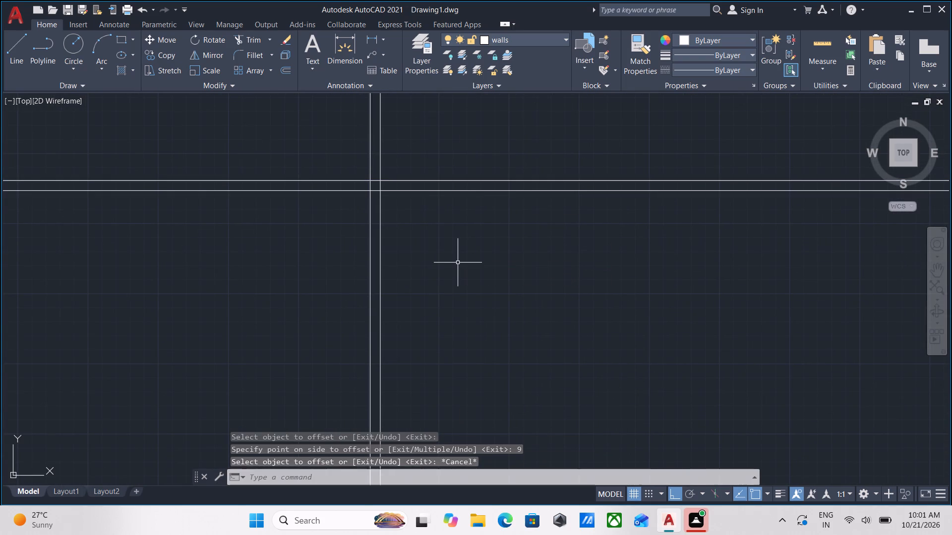
Trim the double wall lines extending above and to the left of their crossing, leaving an upper-left wall corner.
type("tr")
key("Return")
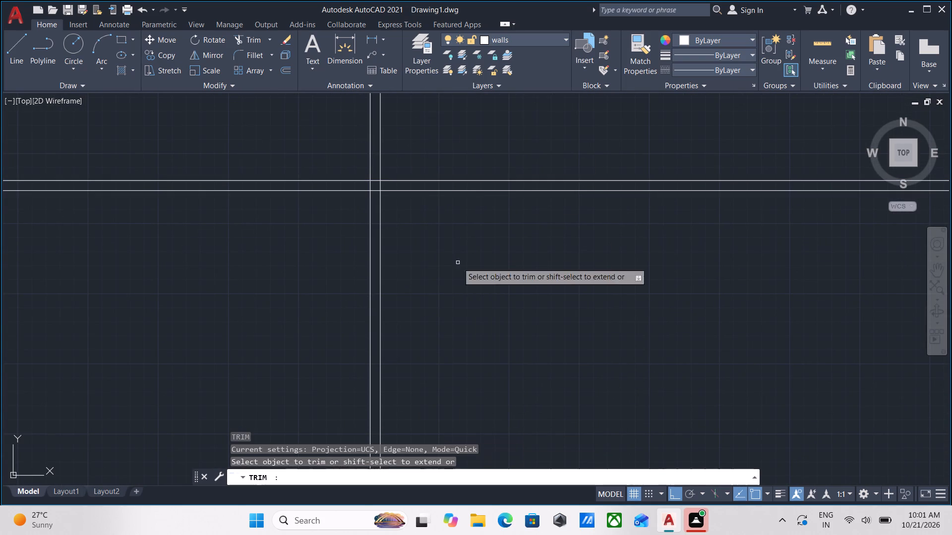
left_click(397, 156)
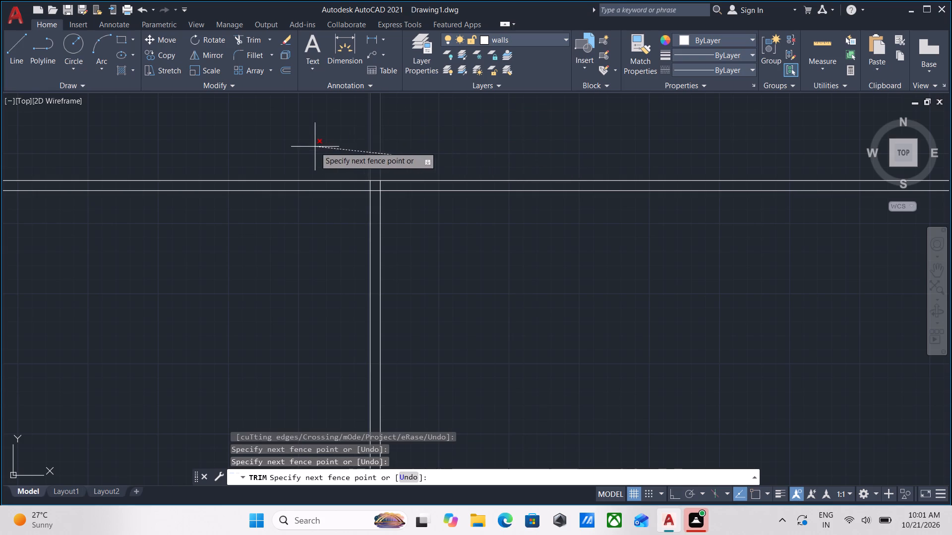
left_click(315, 147)
left_click(290, 168)
left_click(290, 234)
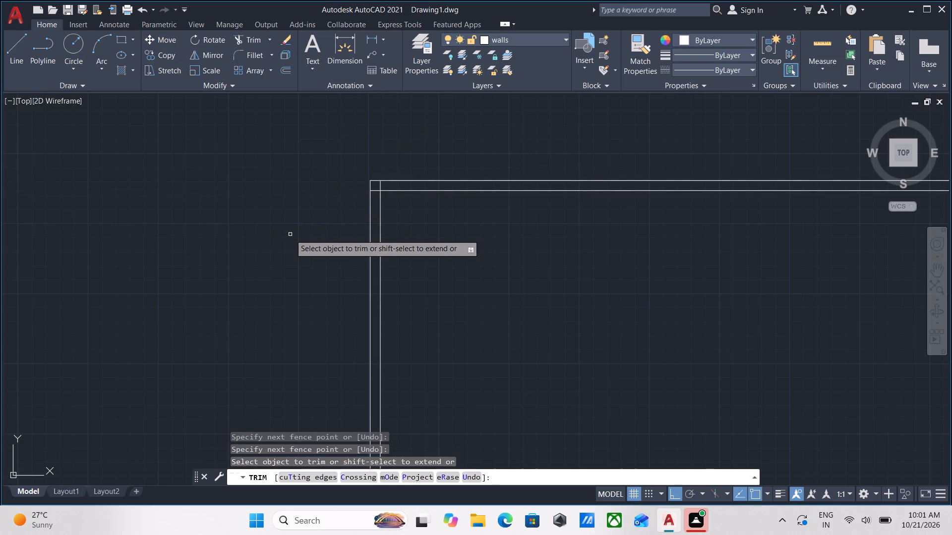
key("Escape")
Offset the inner vertical line of the left wall 8'10" to its right.
scroll(386, 267, "up", 3)
left_click(398, 269)
left_click(323, 198)
scroll(323, 198, "down", 6)
middle_click_drag(323, 198, 324, 239)
scroll(324, 239, "up", 4)
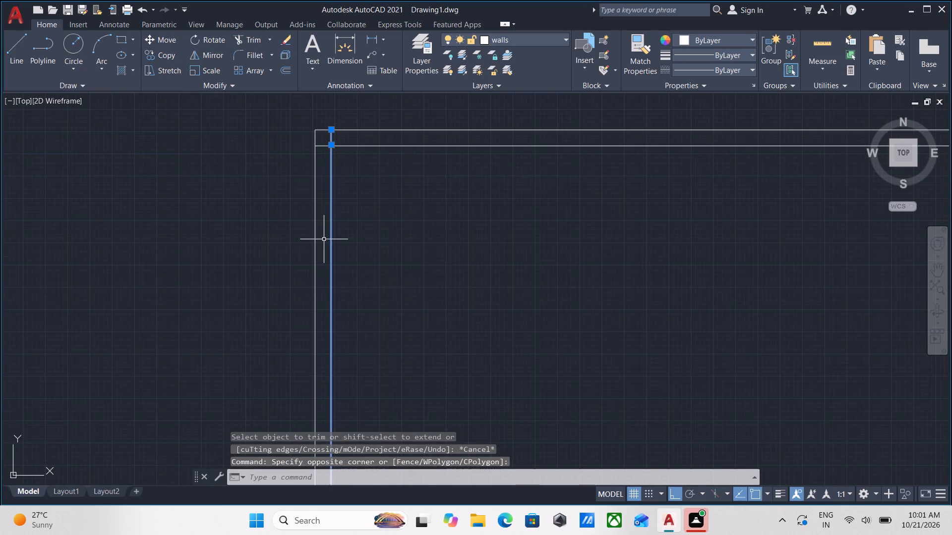
key("o")
key("Return")
scroll(342, 302, "up", 1)
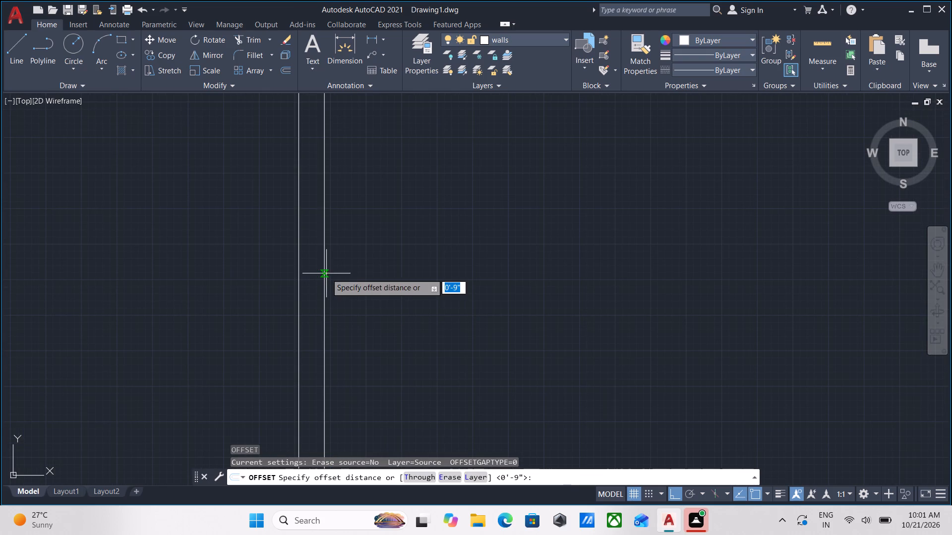
left_click(326, 273)
left_click(460, 262)
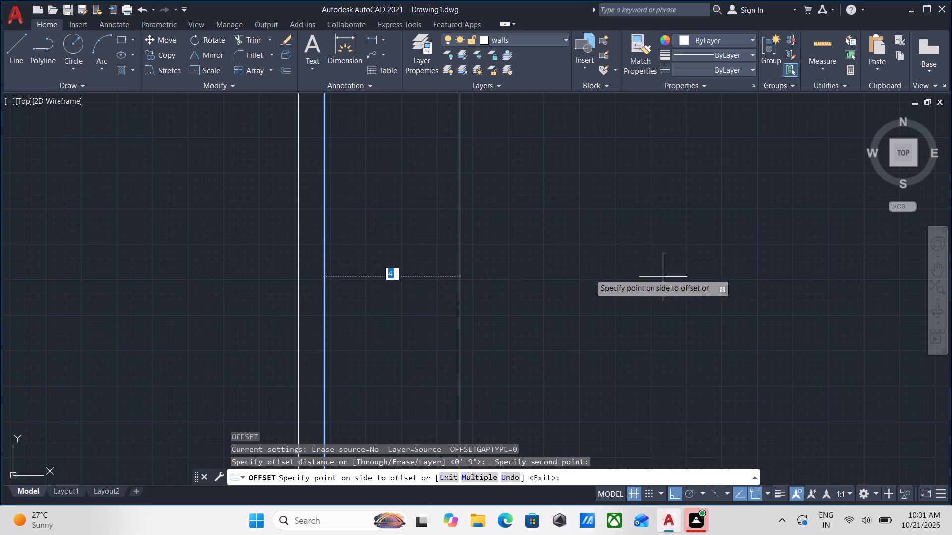
type("8'")
type("10")
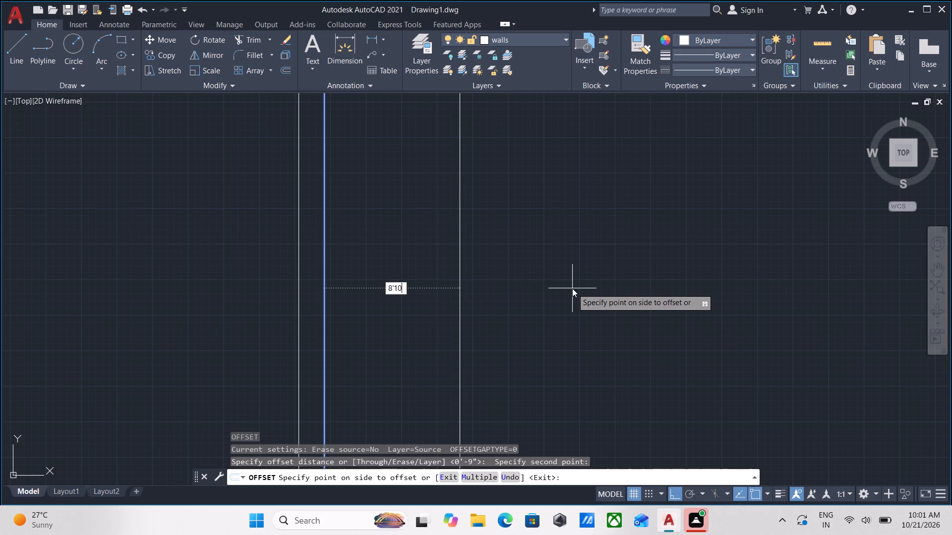
key("shift+quotedbl")
key("Return")
Offset the new vertical line 5" to its right to form the first partition wall.
scroll(572, 288, "up", 2)
scroll(503, 265, "down", 3)
middle_click_drag(503, 265, 405, 286)
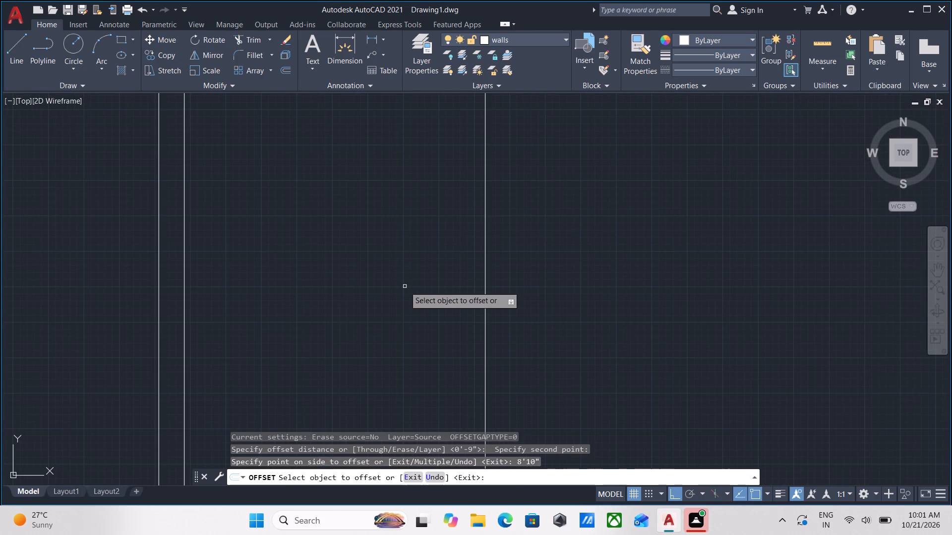
scroll(405, 286, "down", 1)
middle_click_drag(406, 286, 377, 333)
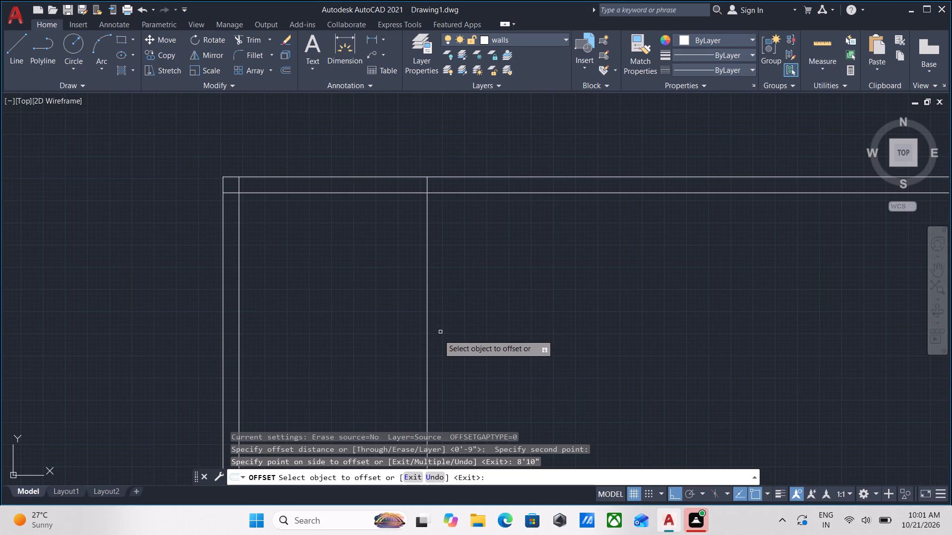
left_click(427, 345)
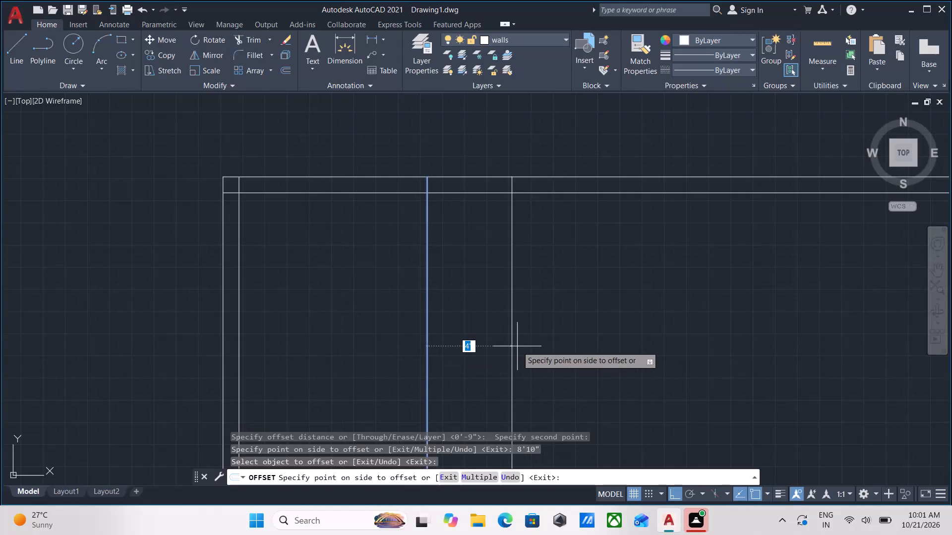
key("5")
key("shift+quotedbl")
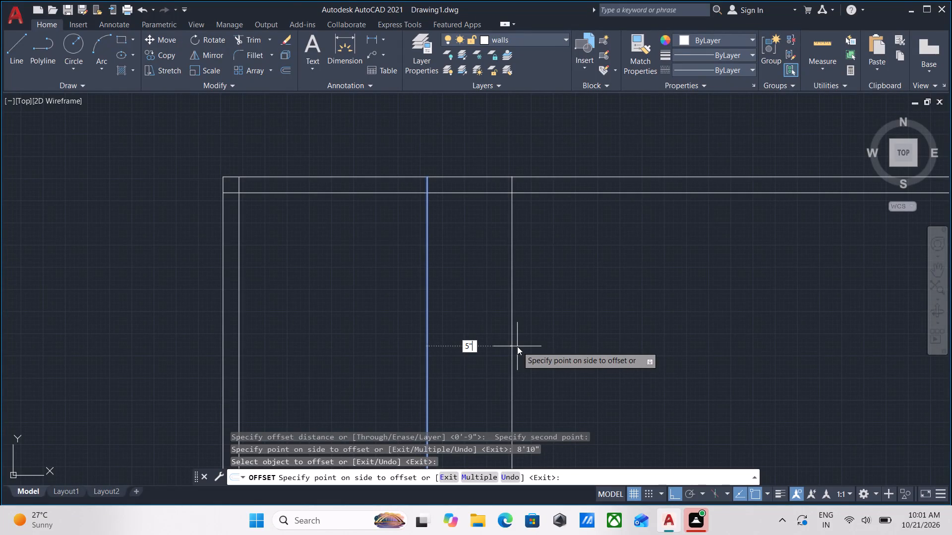
key("Return")
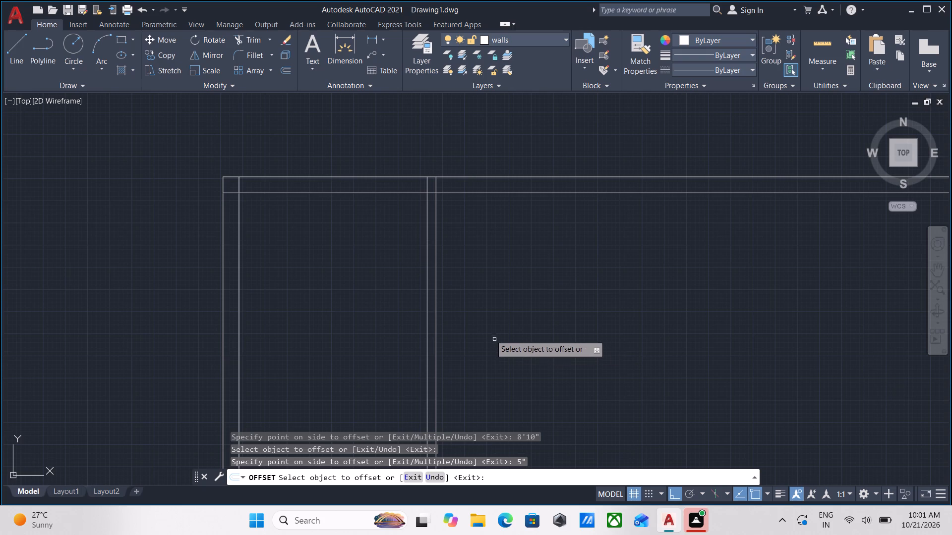
Offset the right face of the first partition 9' to its right.
left_click(437, 324)
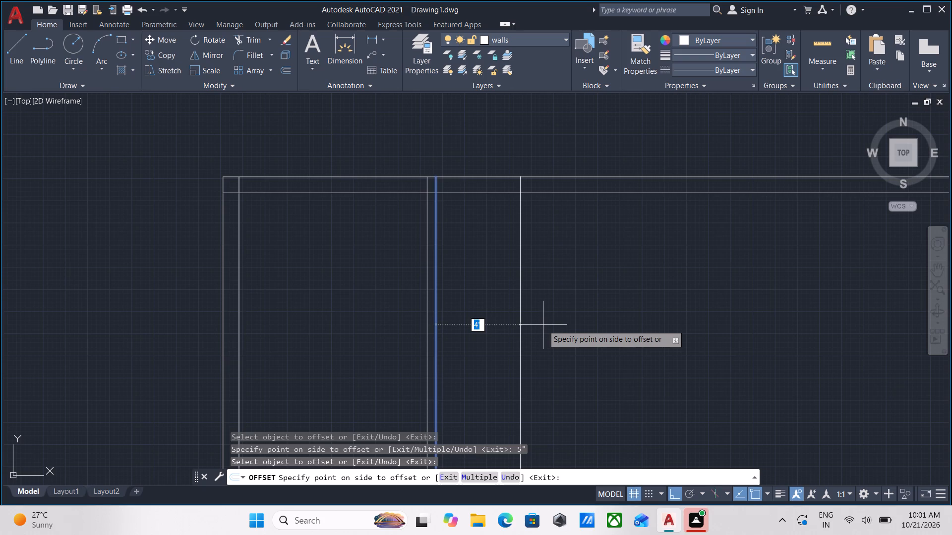
type("9'")
key("Return")
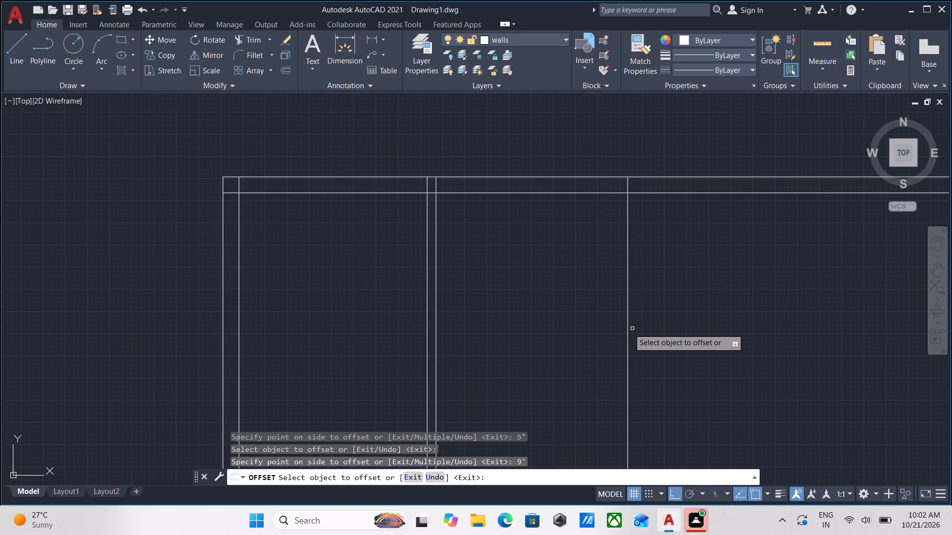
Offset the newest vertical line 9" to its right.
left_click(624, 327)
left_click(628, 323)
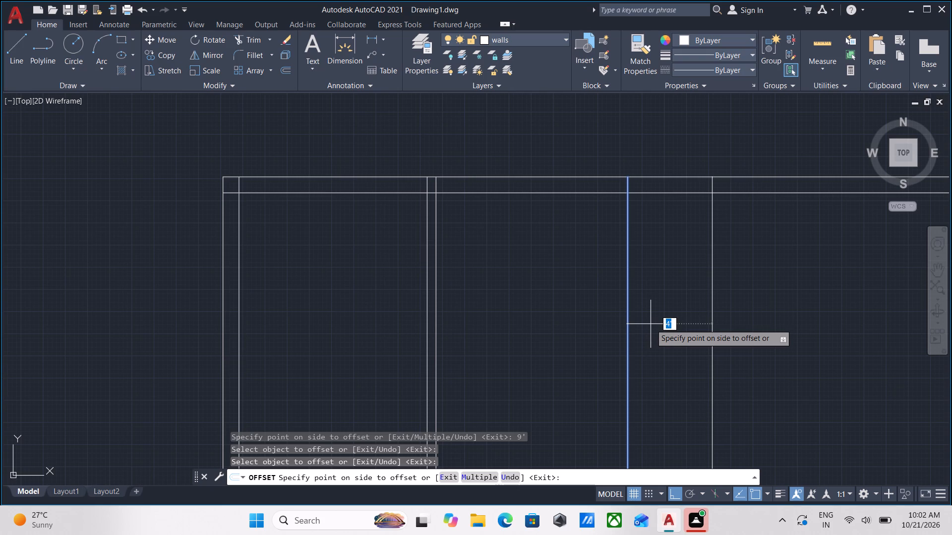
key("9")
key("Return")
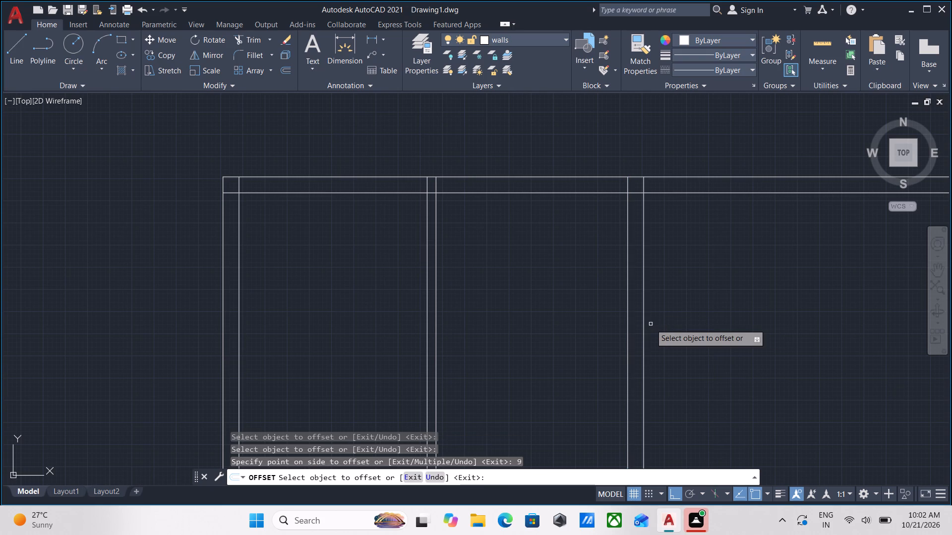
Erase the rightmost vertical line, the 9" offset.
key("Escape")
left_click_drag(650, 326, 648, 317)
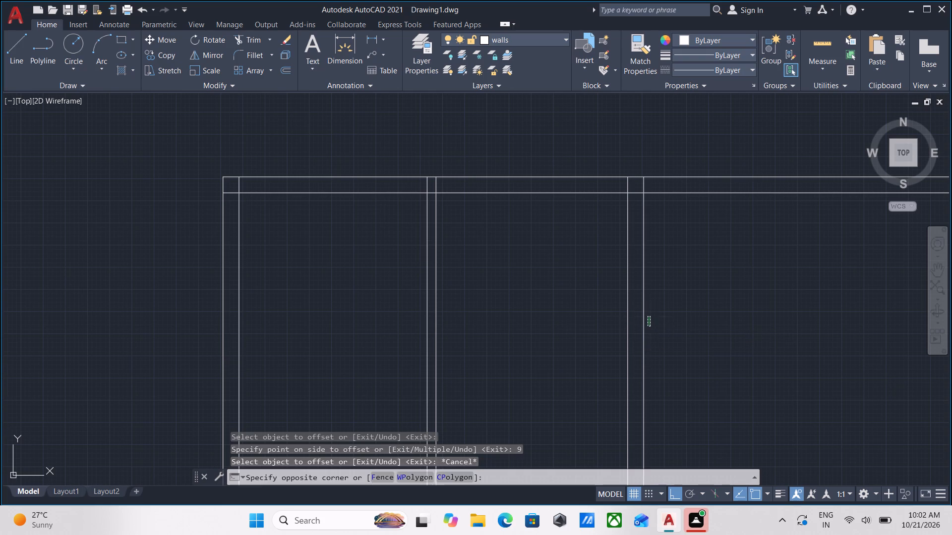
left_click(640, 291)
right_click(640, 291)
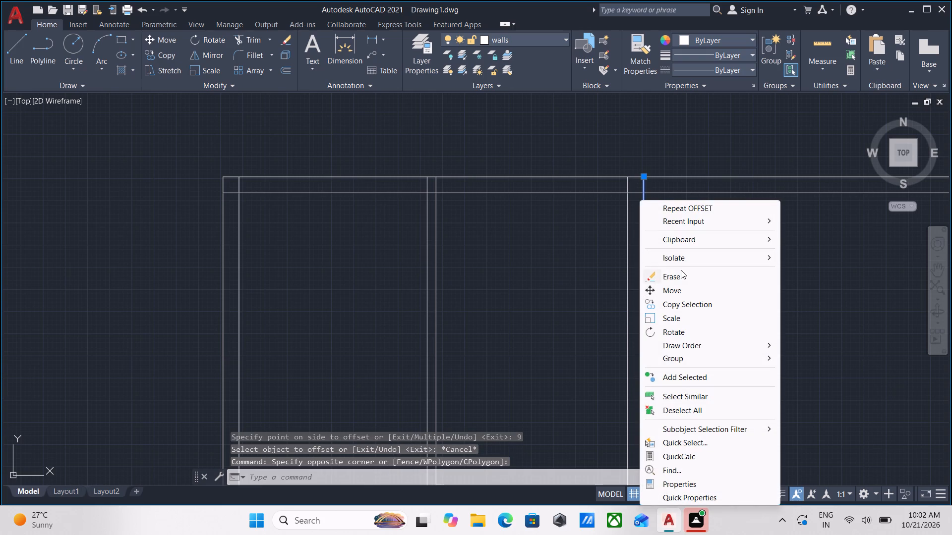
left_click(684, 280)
Offset the rightmost vertical line 5" to its right to form the second partition wall.
left_click(636, 309)
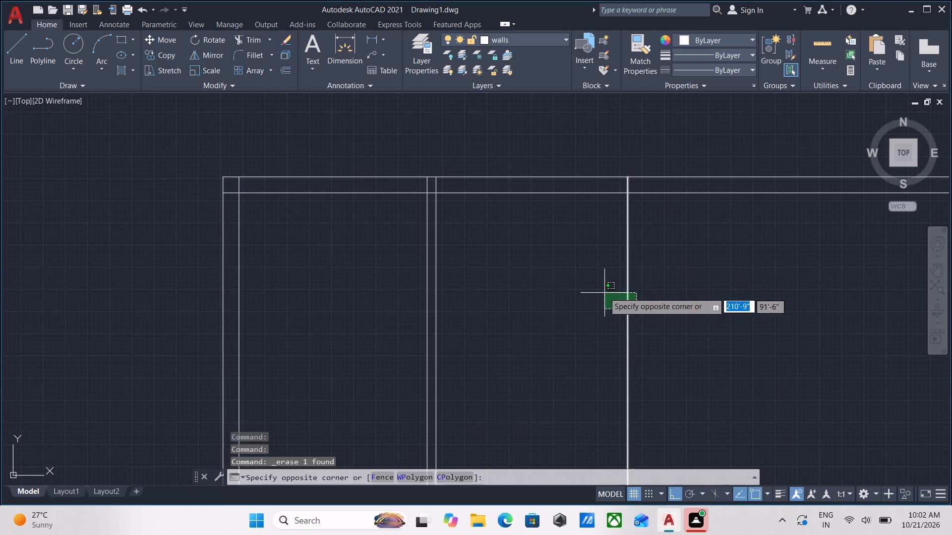
left_click(603, 292)
key("o")
key("Return")
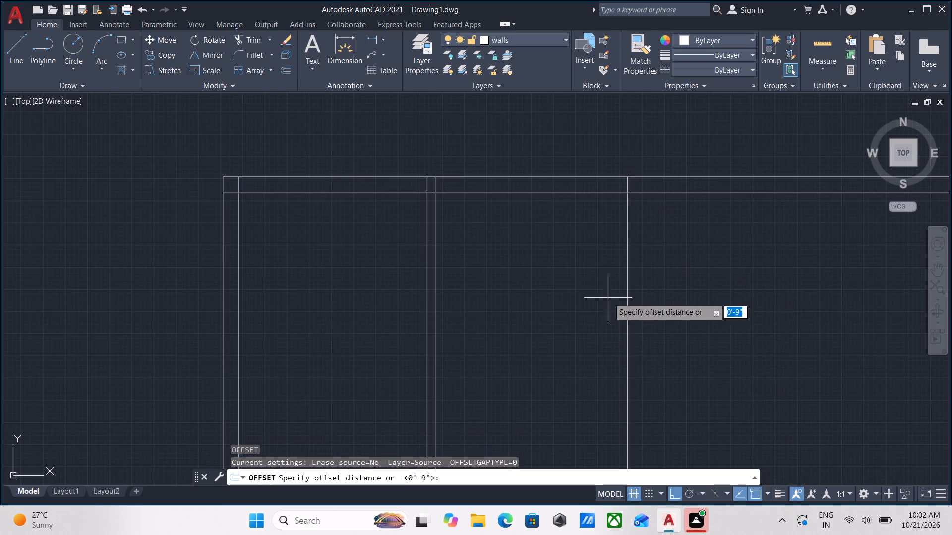
left_click(627, 313)
left_click(645, 310)
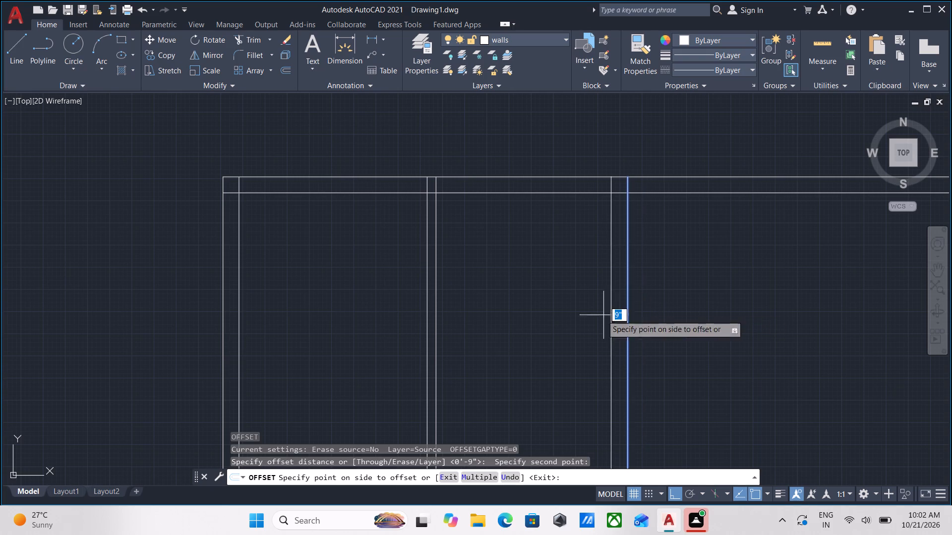
key("5")
key("Return")
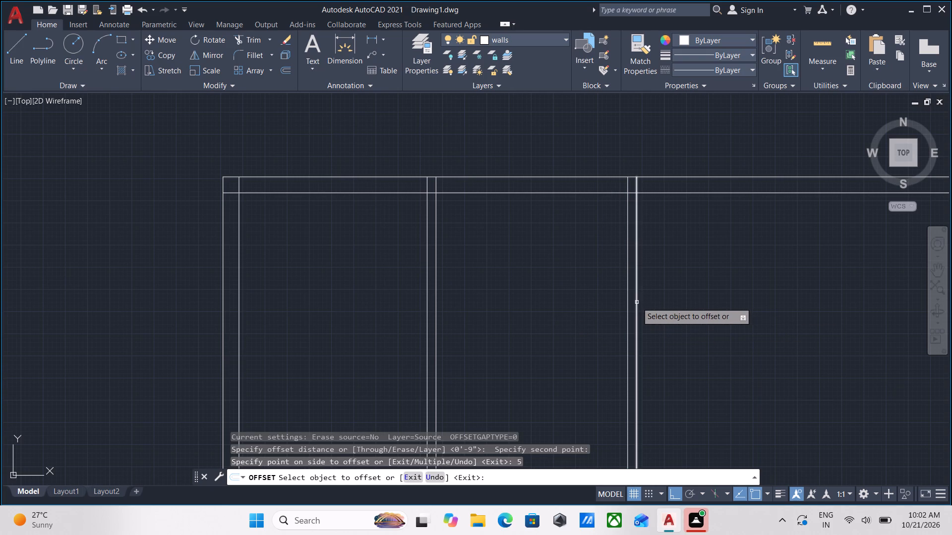
Offset the right face of the second partition 4' to its right.
left_click(637, 302)
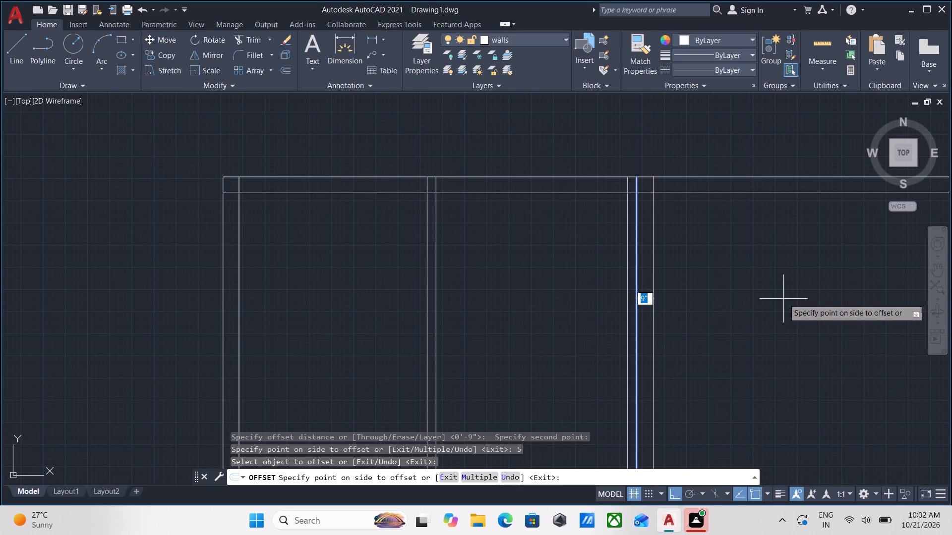
type("4'")
key("Return")
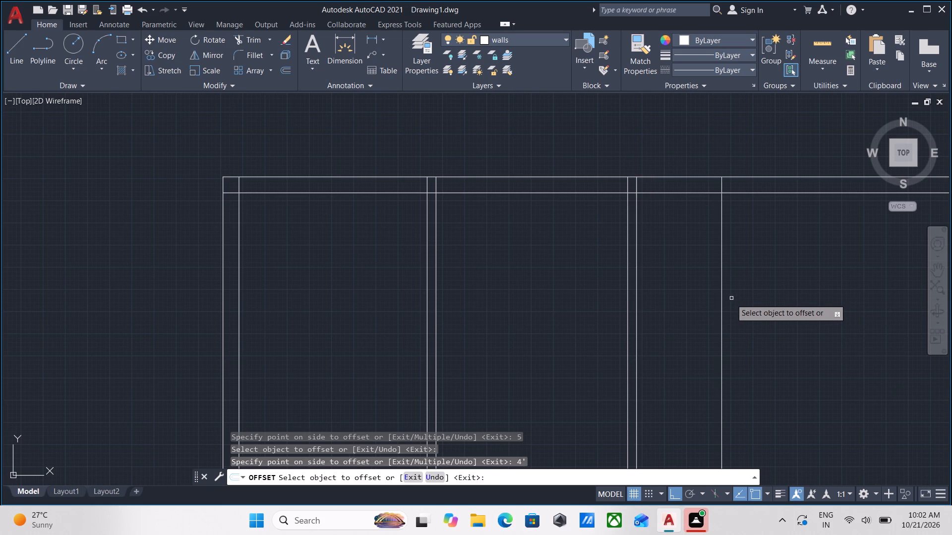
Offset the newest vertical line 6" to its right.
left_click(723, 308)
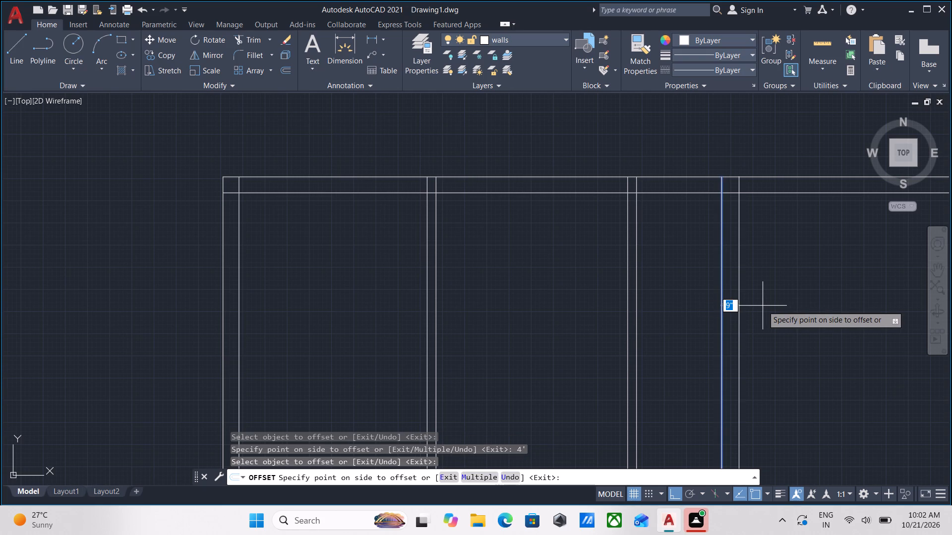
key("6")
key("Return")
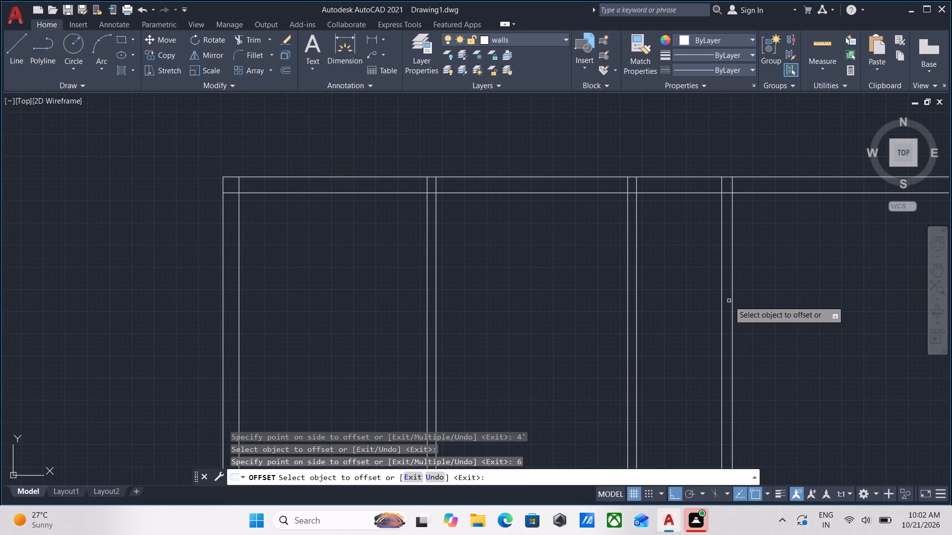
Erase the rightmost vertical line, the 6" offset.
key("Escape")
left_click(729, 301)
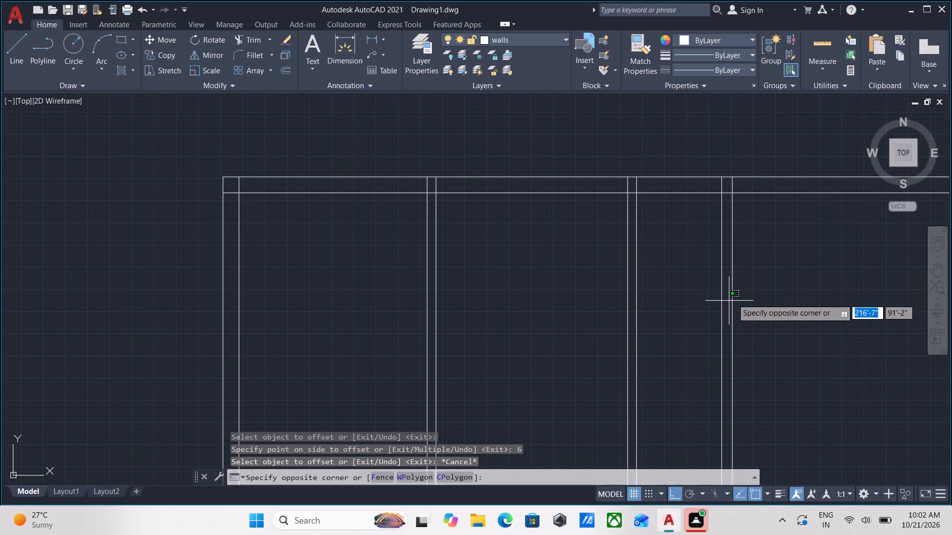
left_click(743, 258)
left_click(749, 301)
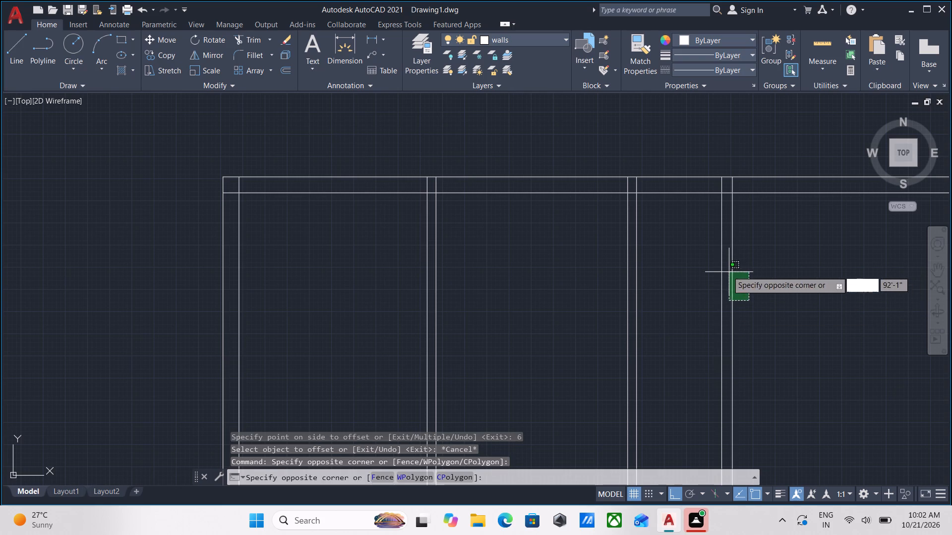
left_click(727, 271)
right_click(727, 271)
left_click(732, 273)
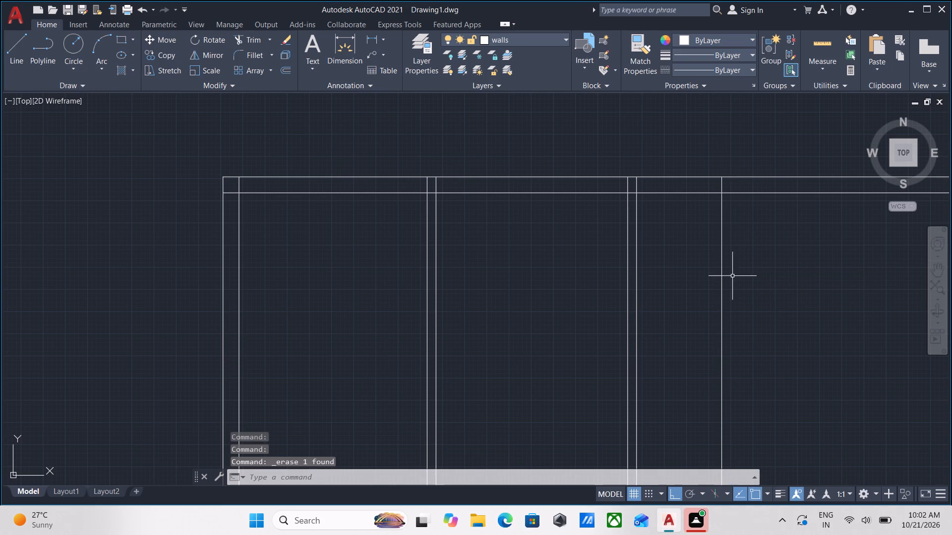
Offset the rightmost vertical line 5" to its right to form the third partition wall.
left_click(734, 280)
left_click(682, 261)
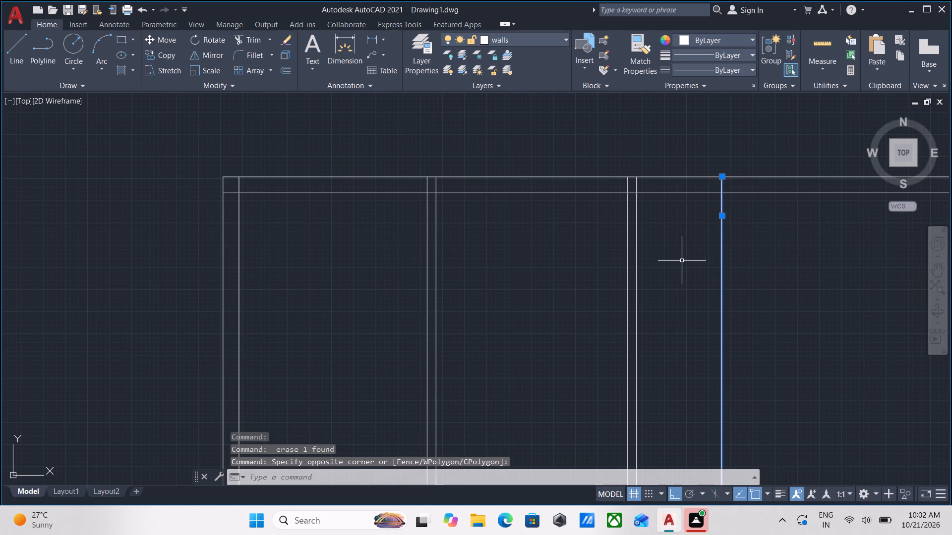
key("o")
key("Return")
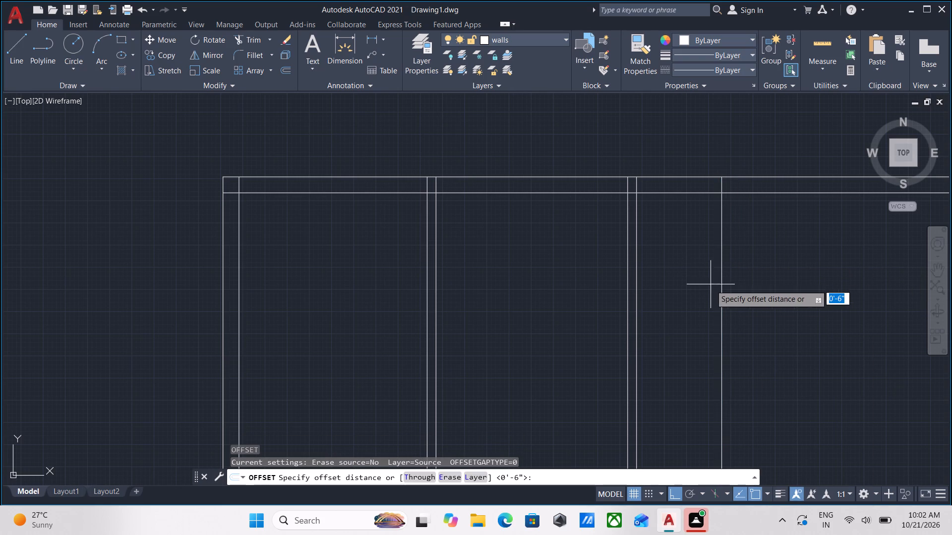
left_click(721, 297)
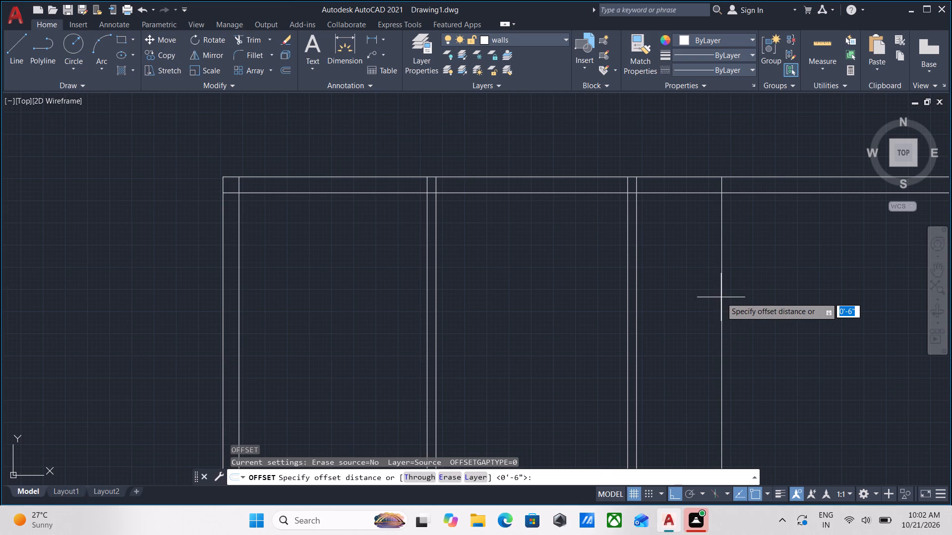
left_click(734, 297)
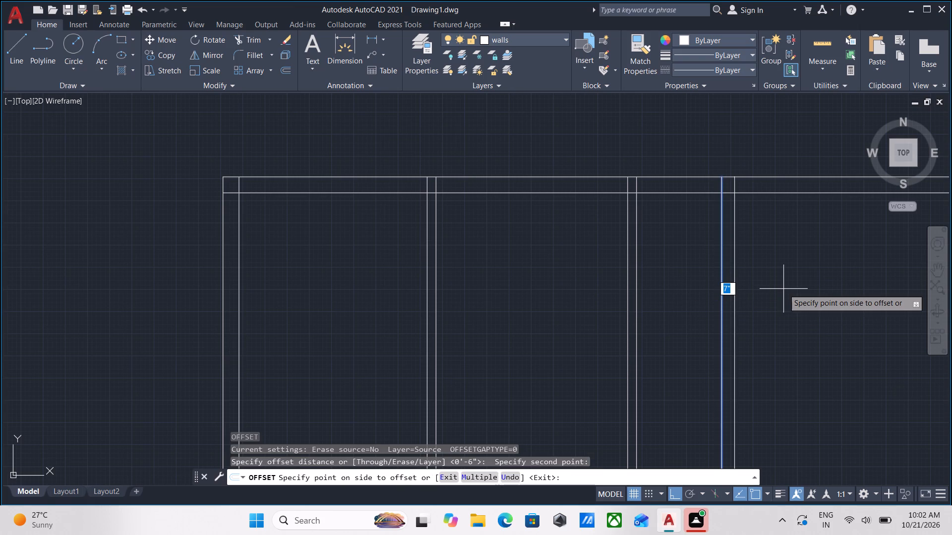
key("5")
key("Return")
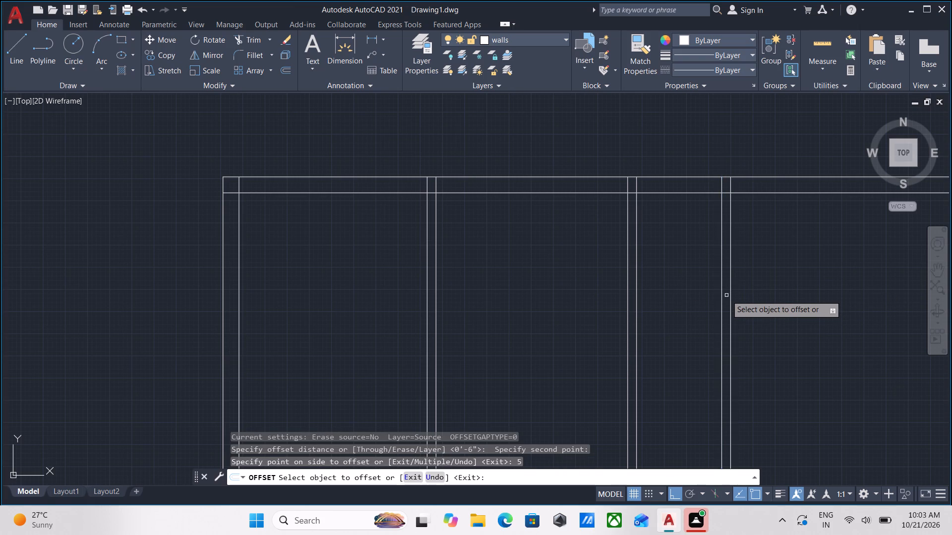
Offset the right face of the third partition 9' to its right.
left_click(730, 292)
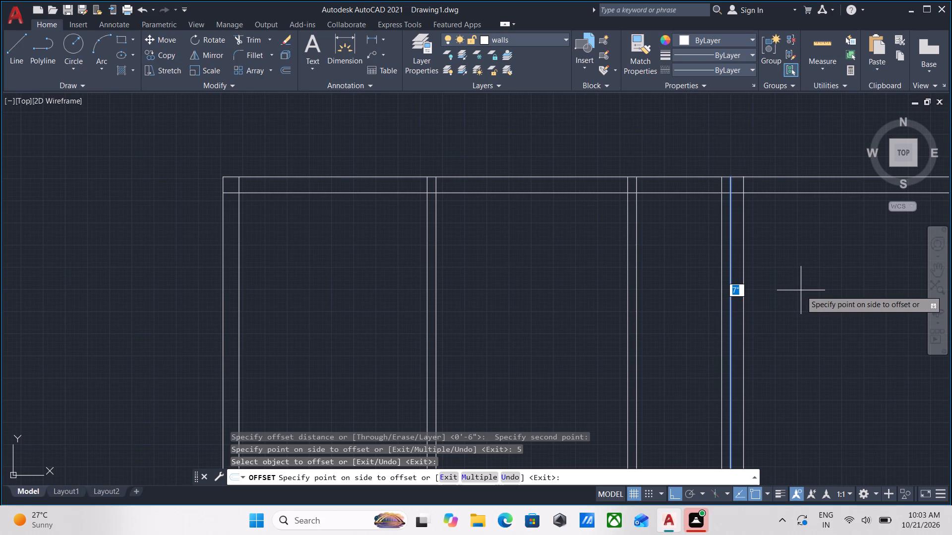
type("9'")
key("Return")
Offset the newest vertical line 9" to its right to form the right outer wall.
scroll(801, 290, "down", 1)
middle_click_drag(801, 290, 710, 311)
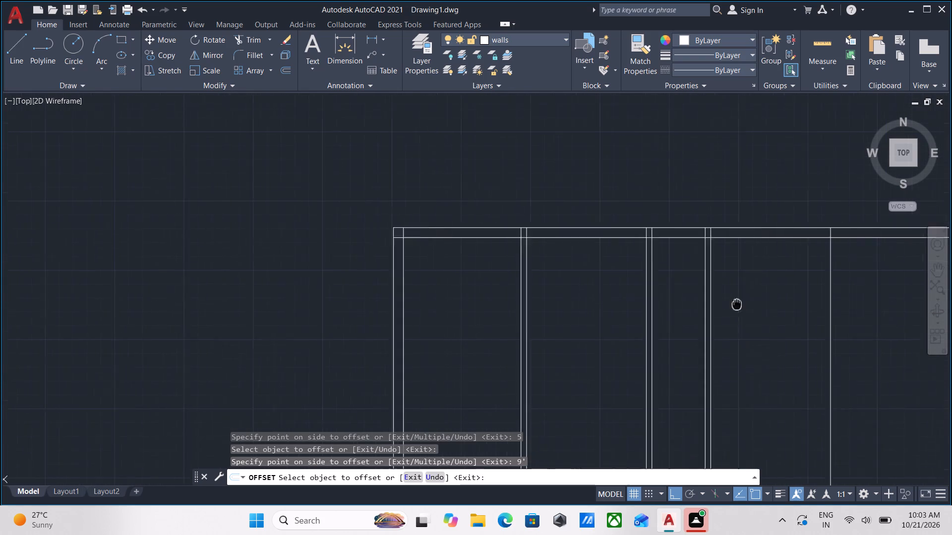
middle_click_drag(710, 311, 566, 343)
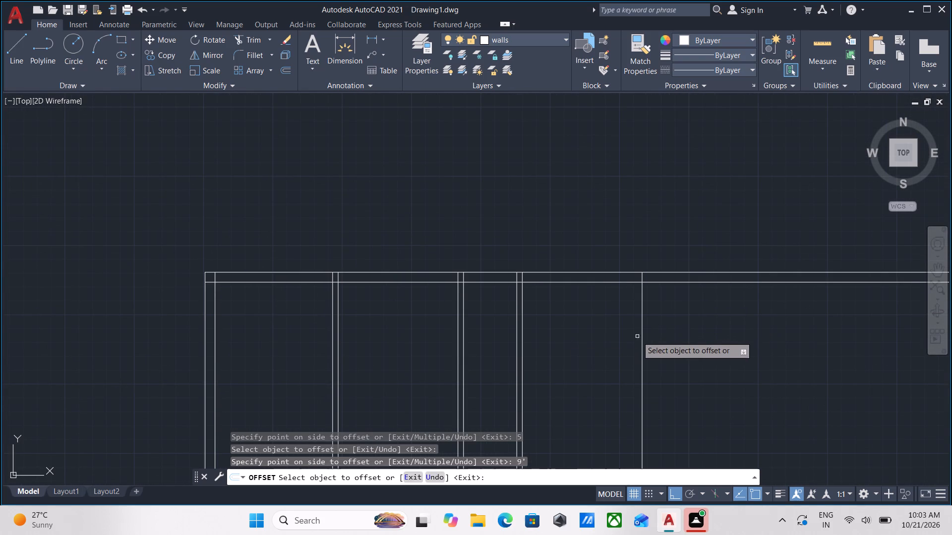
left_click(642, 338)
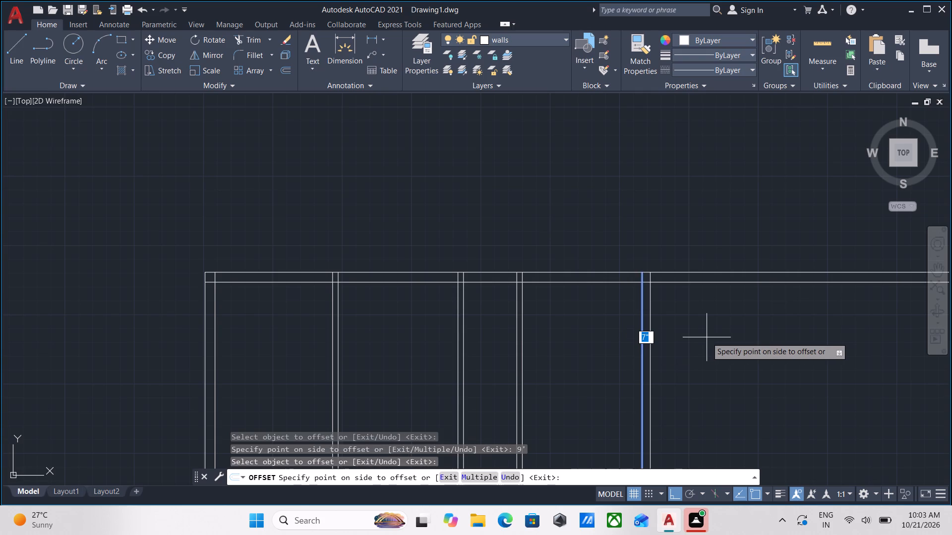
key("9")
key("Return")
scroll(693, 316, "up", 1)
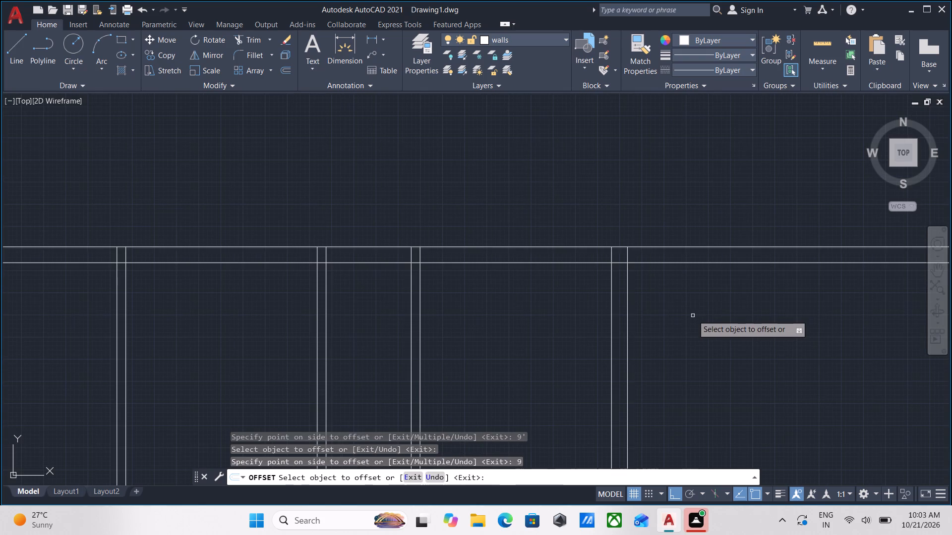
key("Escape")
Trim both horizontal top wall lines where they run past the outer face of the right outer wall.
type("trr")
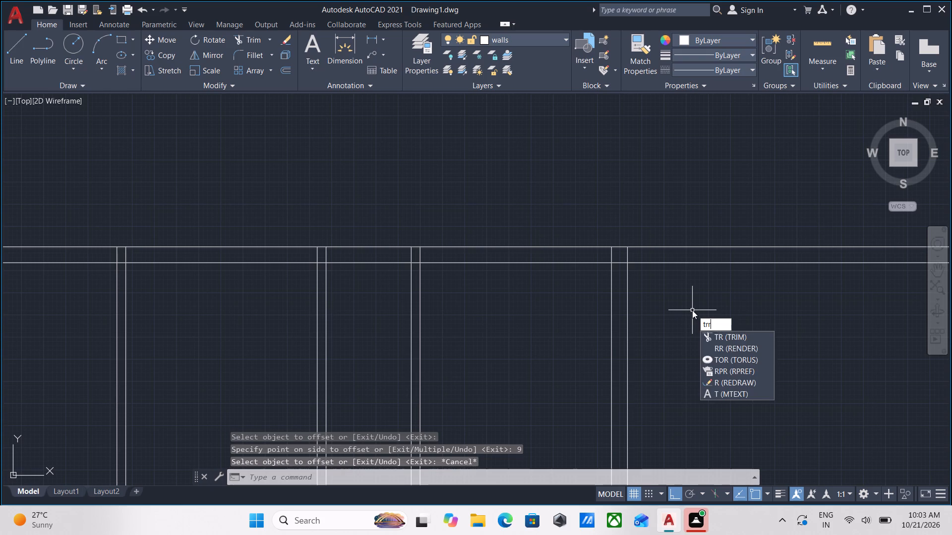
key("BackSpace")
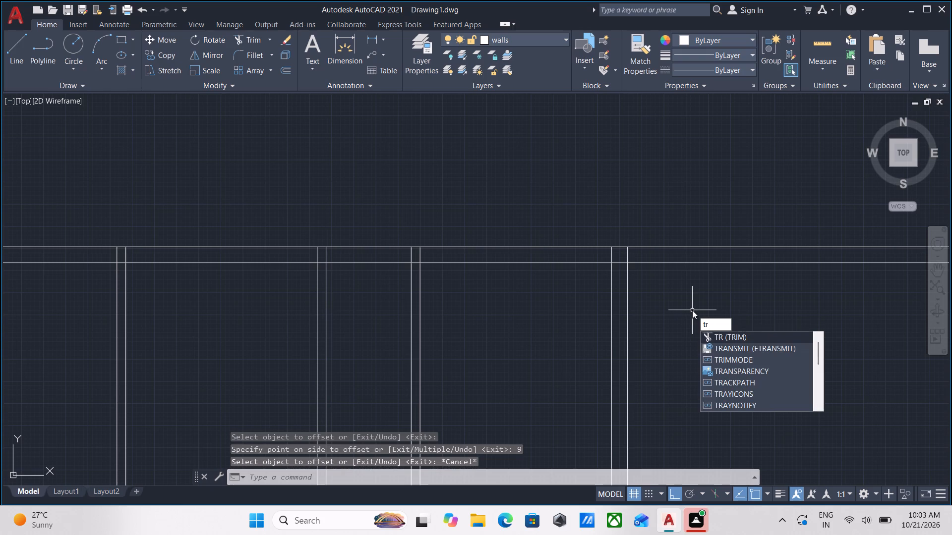
key("Return")
left_click(692, 310)
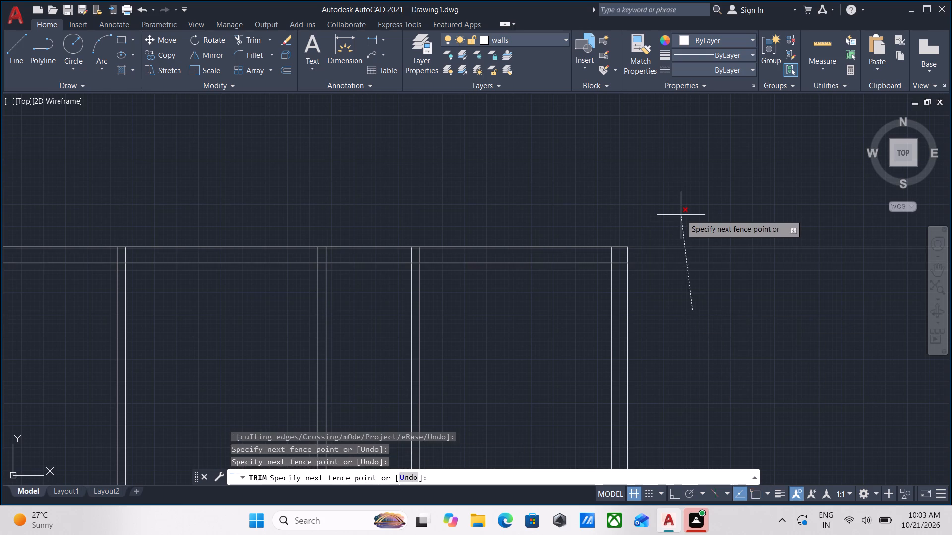
left_click(681, 215)
key("Escape")
Trim the top wall's inner line between the two faces of the first partition.
middle_click_drag(402, 345, 523, 319)
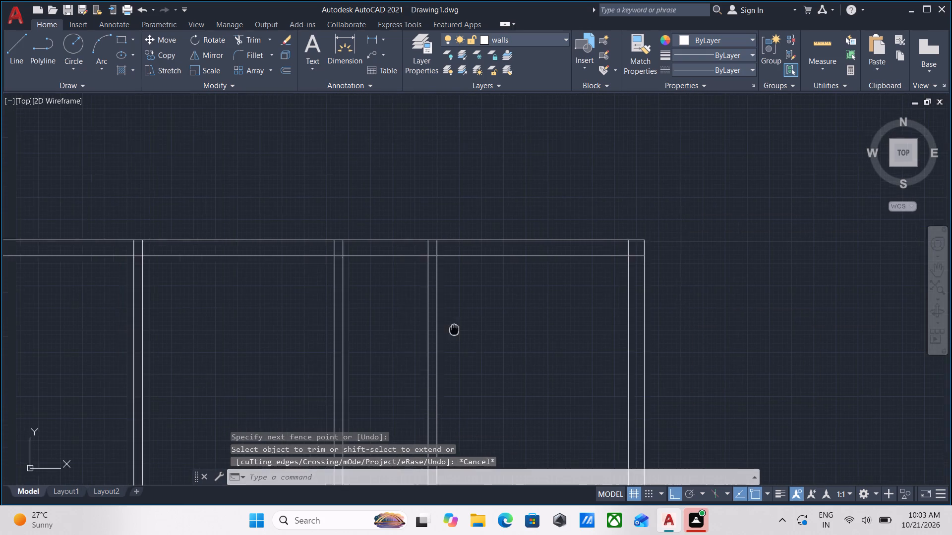
middle_click_drag(523, 319, 681, 292)
middle_click_drag(461, 245, 517, 308)
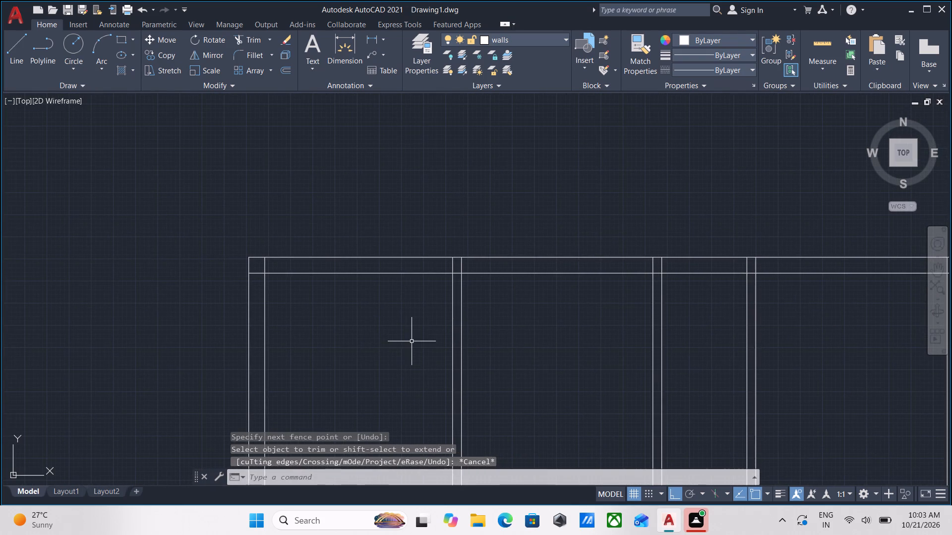
scroll(384, 360, "down", 1)
middle_click_drag(384, 360, 478, 331)
scroll(384, 360, "down", 1)
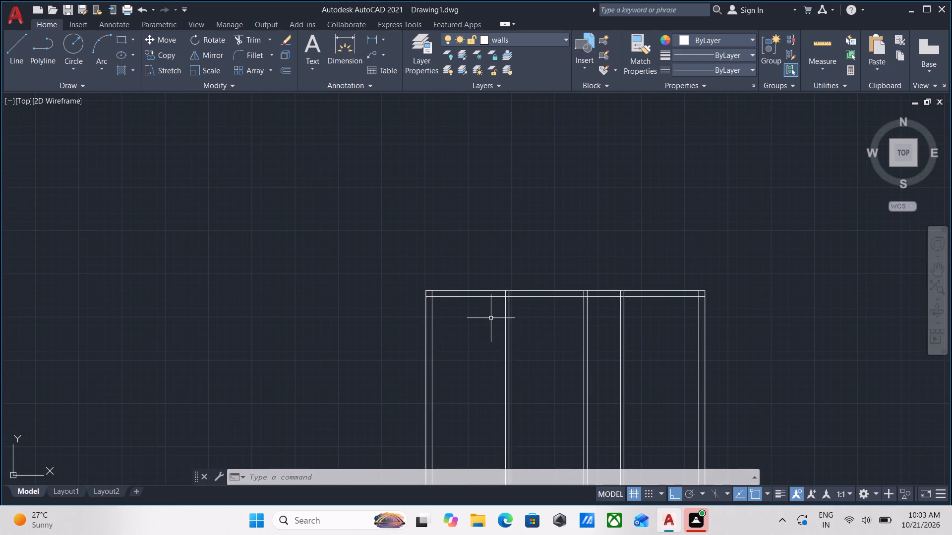
middle_click_drag(491, 318, 501, 352)
scroll(537, 317, "up", 3)
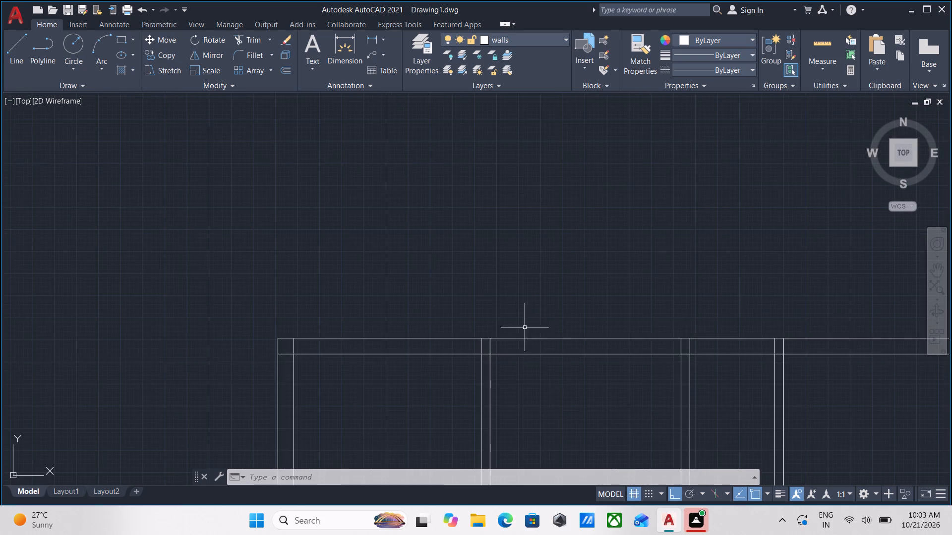
scroll(505, 340, "up", 1)
type("tr")
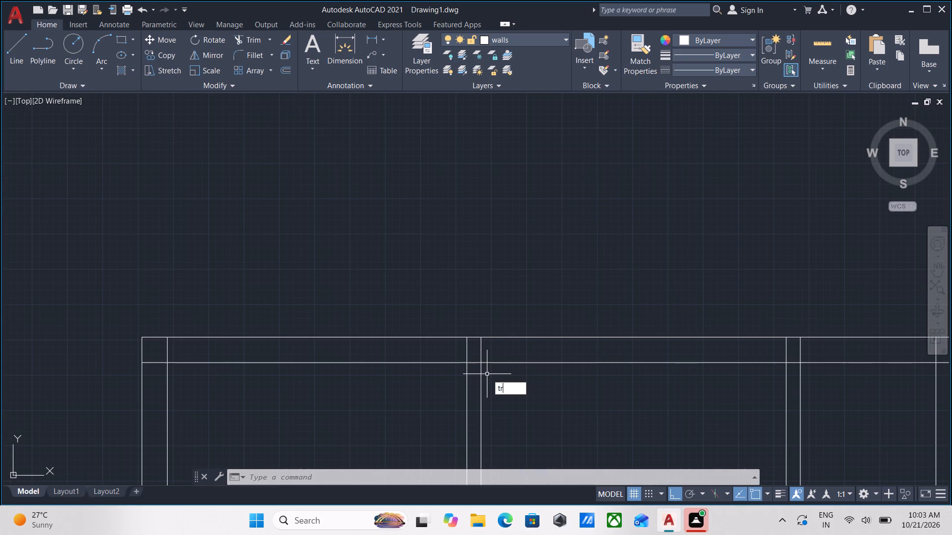
key("Return")
scroll(458, 384, "up", 3)
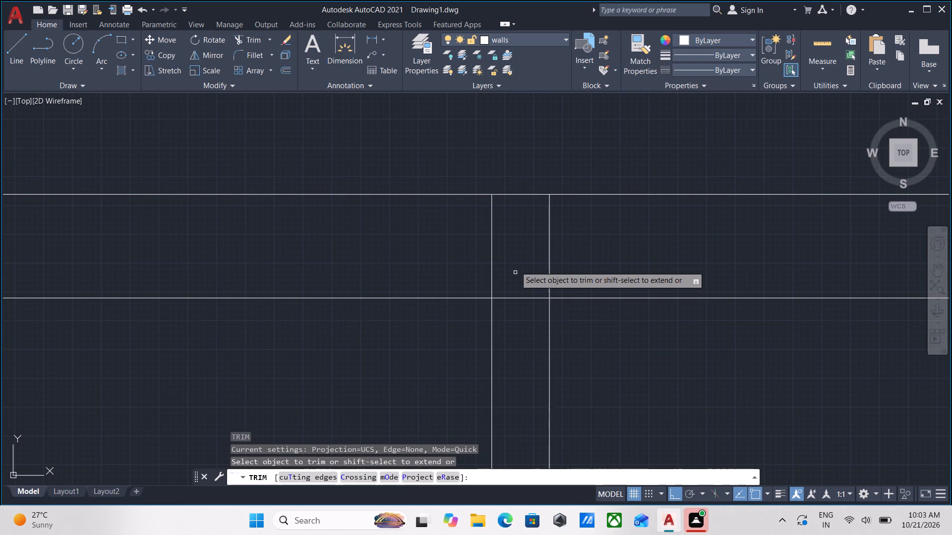
left_click(506, 254)
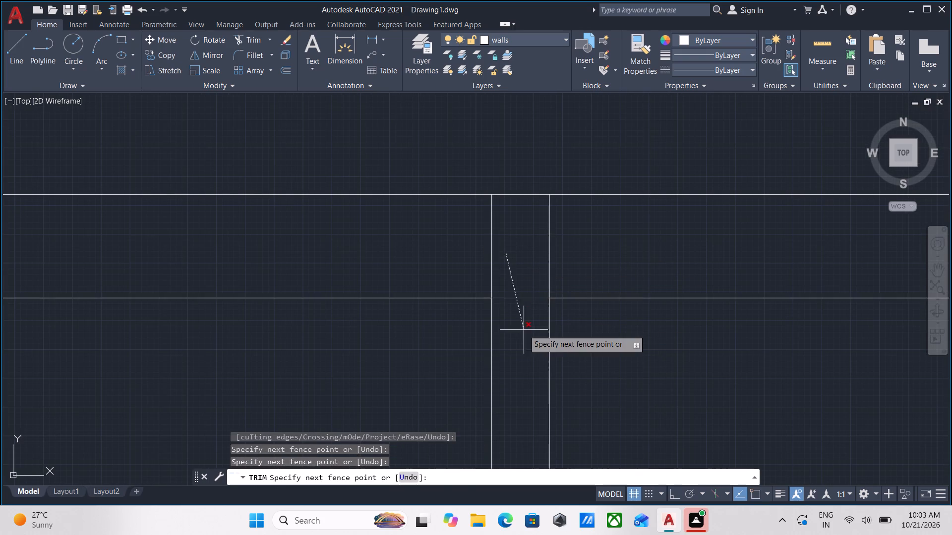
left_click(524, 330)
Trim the top wall's inner line across the left outer wall at the upper-left corner.
scroll(361, 356, "down", 2)
middle_click_drag(361, 354, 543, 267)
middle_click_drag(403, 287, 483, 283)
left_click(170, 270)
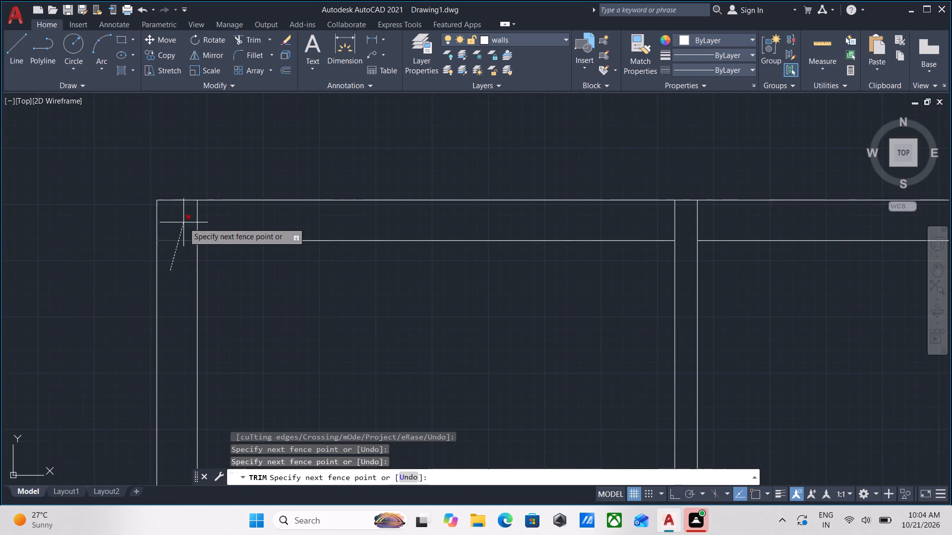
left_click(183, 222)
key("Escape")
Offset the top wall's inner line in the leftmost room 10' downward.
left_click(373, 265)
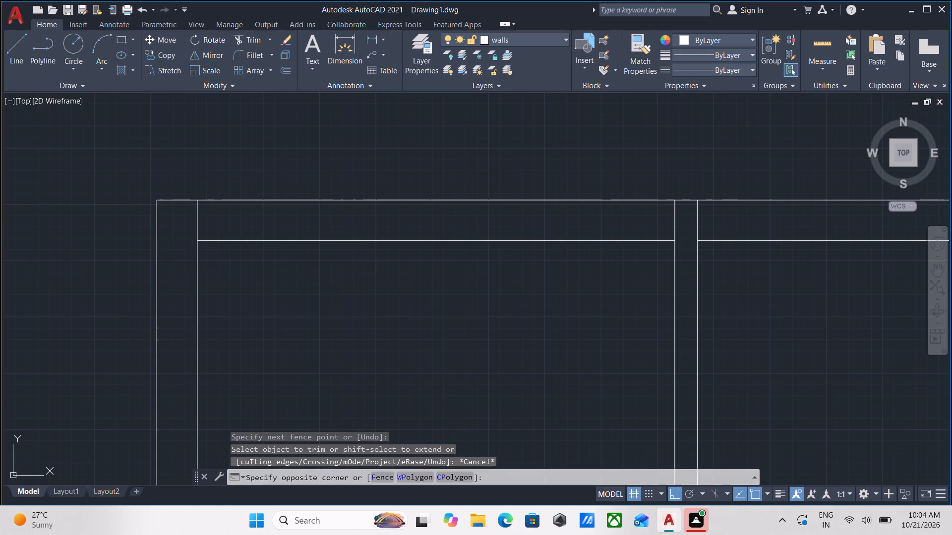
left_click(359, 226)
key("o")
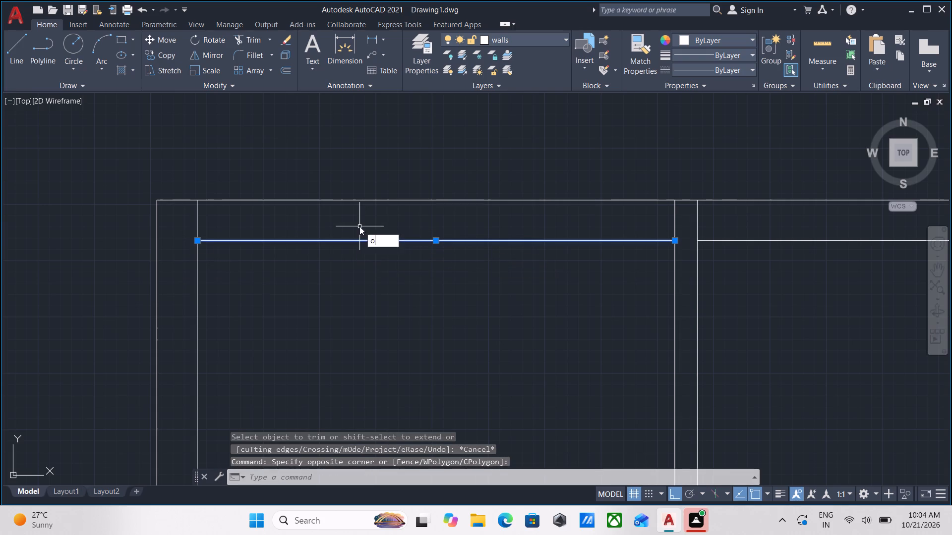
key("Return")
left_click(414, 239)
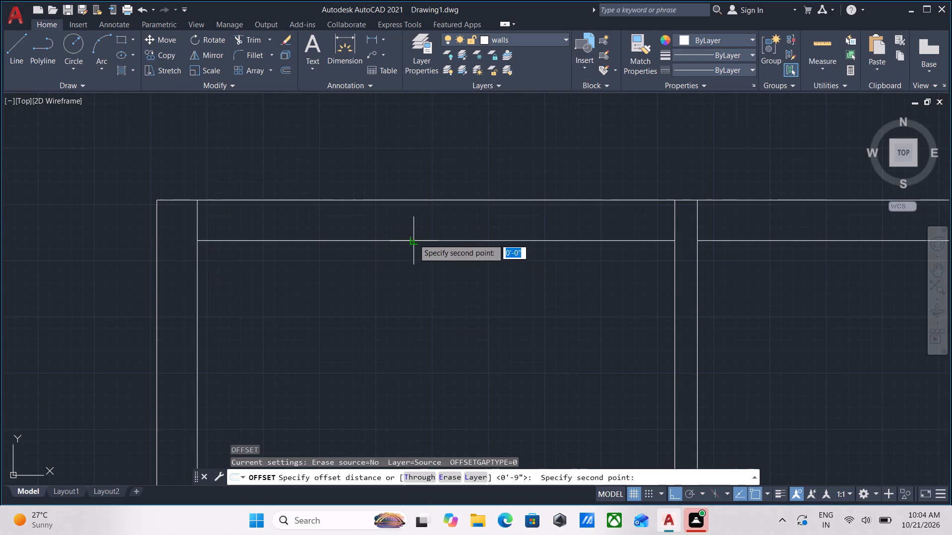
left_click(413, 328)
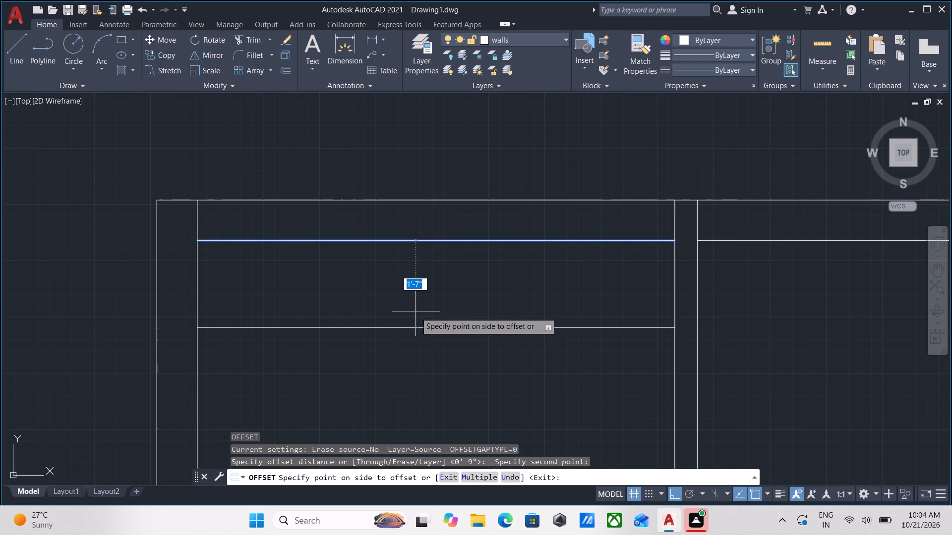
type("10'")
key("Return")
Offset the new horizontal line 5" downward to form the leftmost room's horizontal partition.
scroll(421, 332, "down", 3)
middle_click_drag(421, 332, 421, 263)
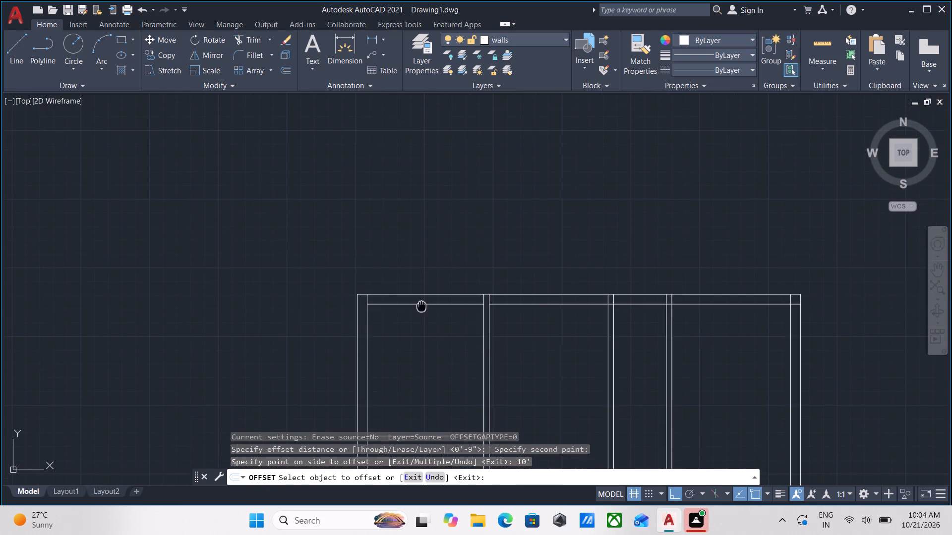
middle_click_drag(421, 263, 424, 169)
scroll(436, 295, "up", 3)
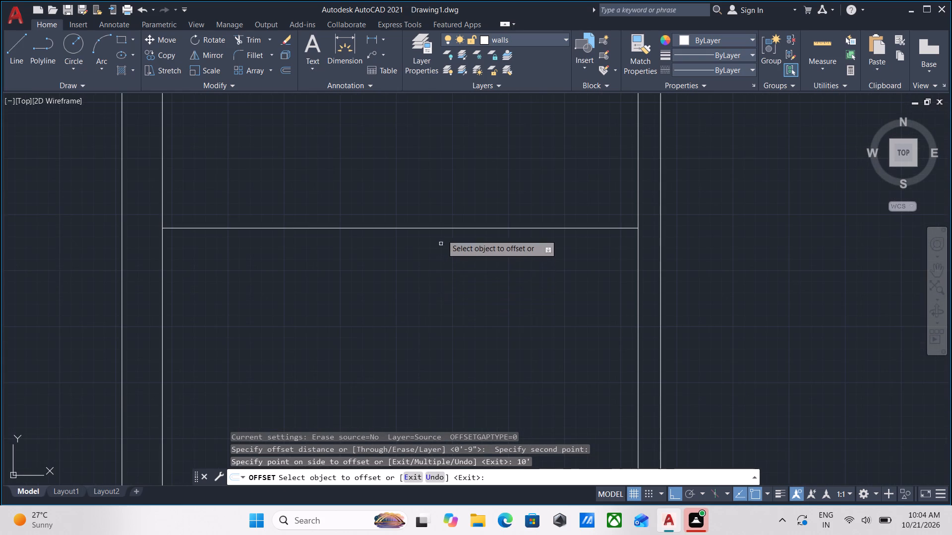
left_click(441, 230)
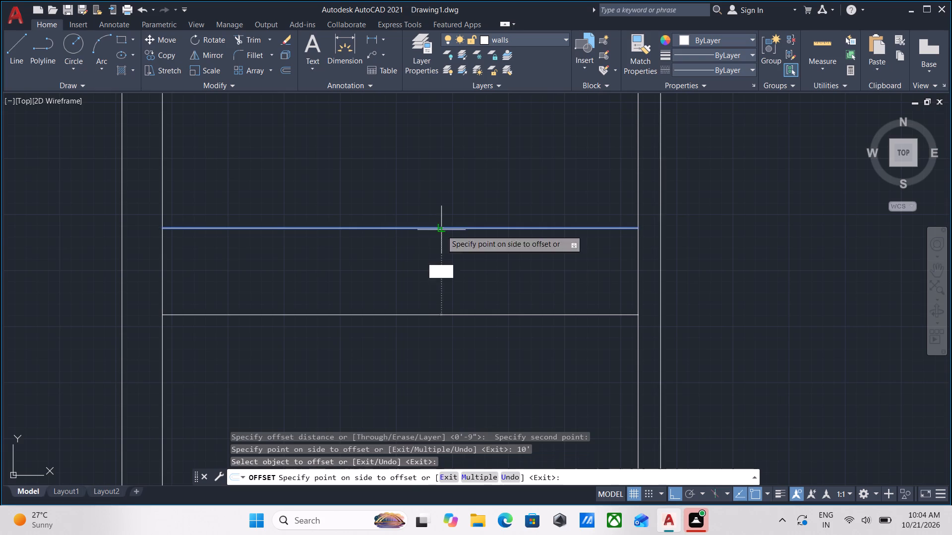
key("5")
key("Return")
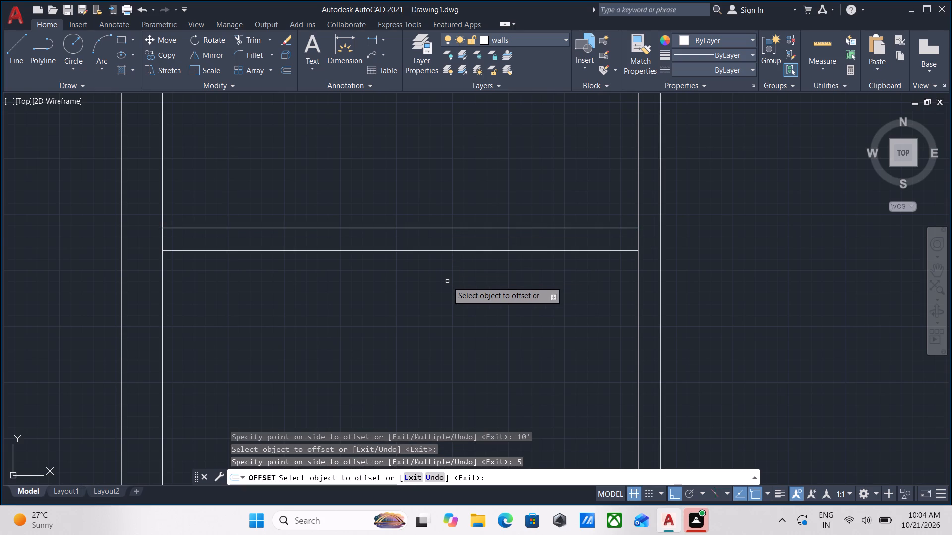
Trim the top wall's inner line between the two faces of the second partition.
scroll(458, 233, "down", 1)
middle_click_drag(458, 233, 357, 453)
middle_click_drag(383, 331, 379, 391)
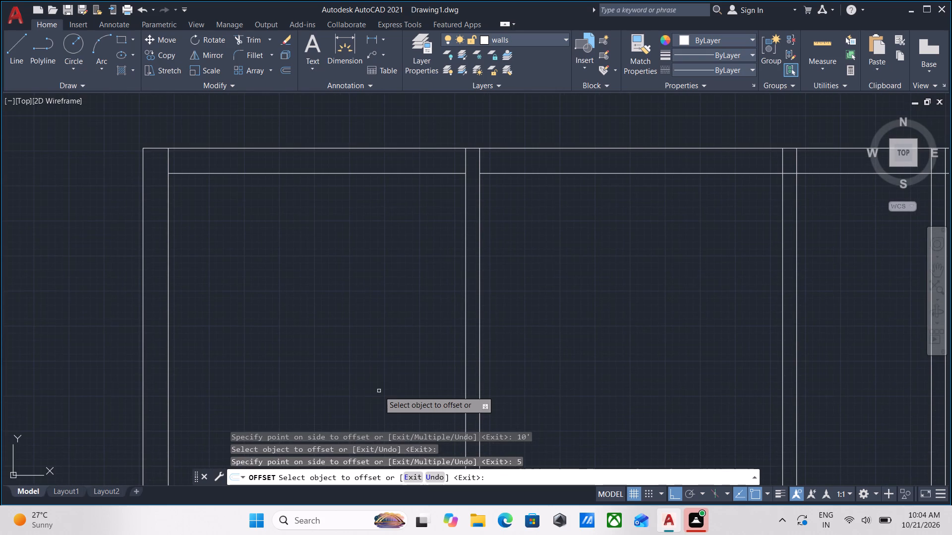
scroll(386, 369, "down", 1)
middle_click_drag(386, 369, 256, 373)
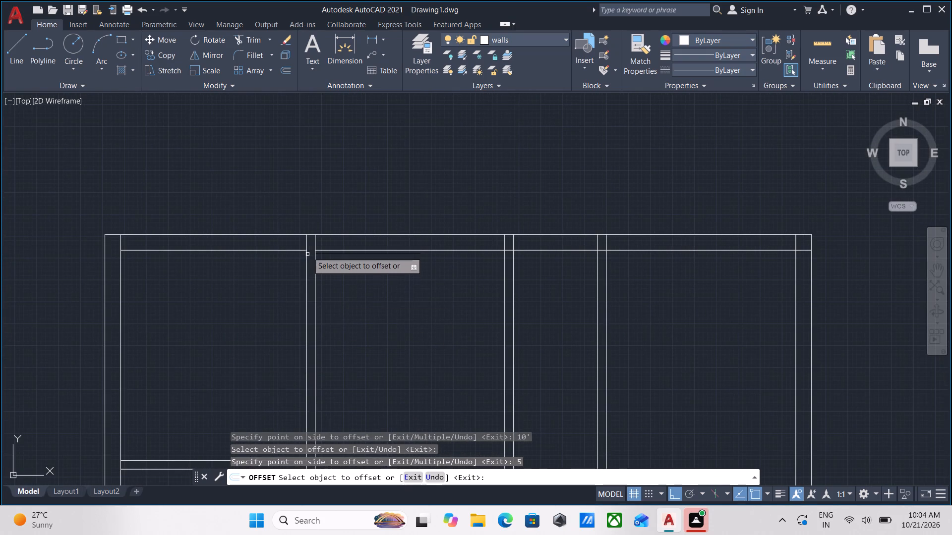
scroll(308, 245, "up", 1)
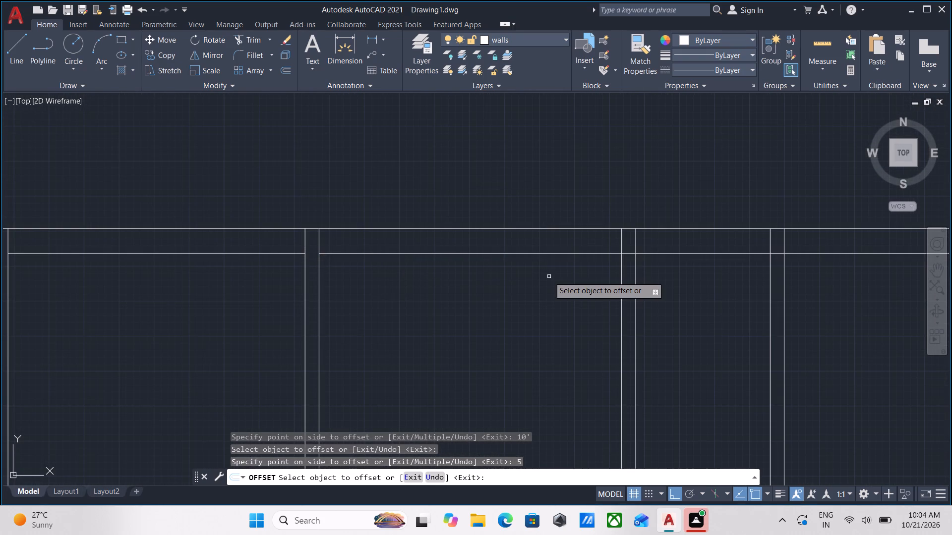
key("Escape")
key("t")
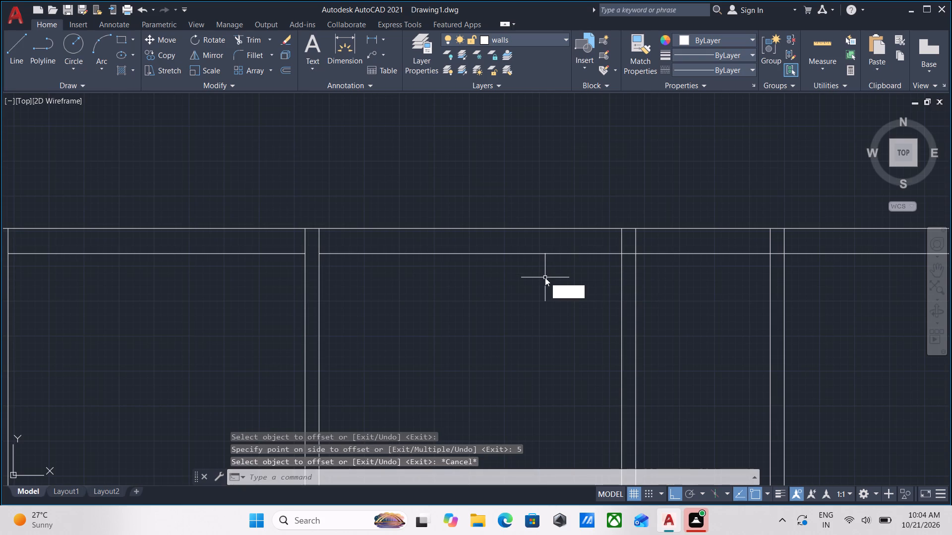
key("r")
key("Return")
scroll(630, 273, "up", 3)
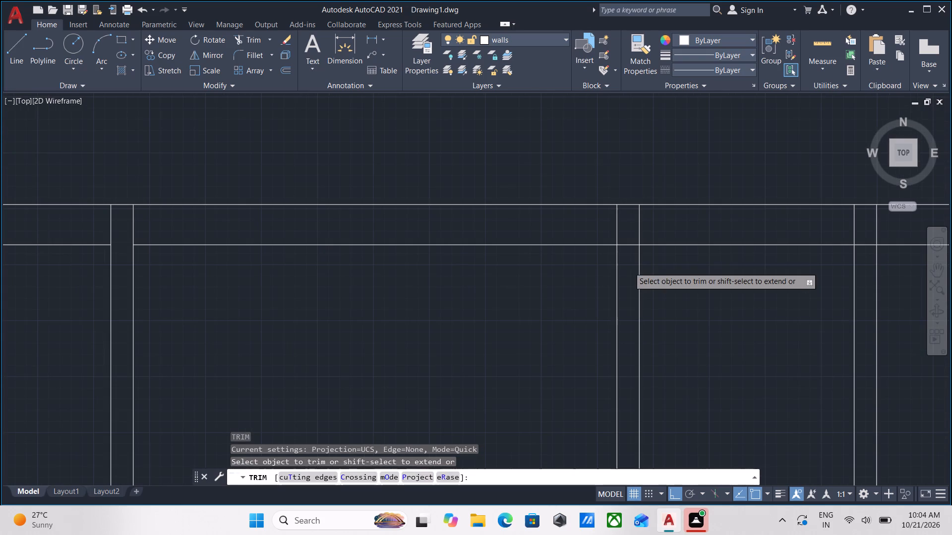
left_click(628, 254)
left_click(626, 227)
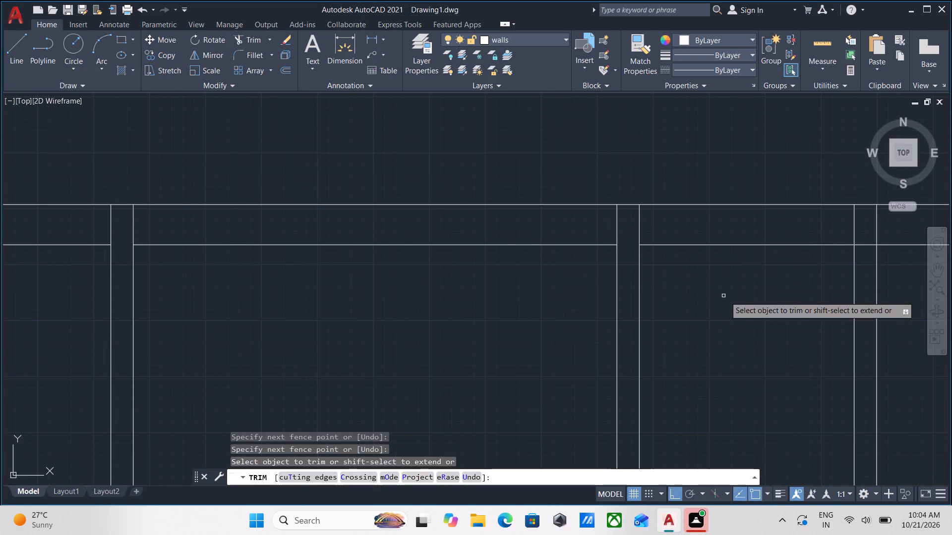
Trim the top wall's inner line between the two faces of the third partition.
scroll(725, 296, "down", 1)
middle_click_drag(718, 294, 544, 281)
scroll(635, 254, "up", 3)
left_click(646, 259)
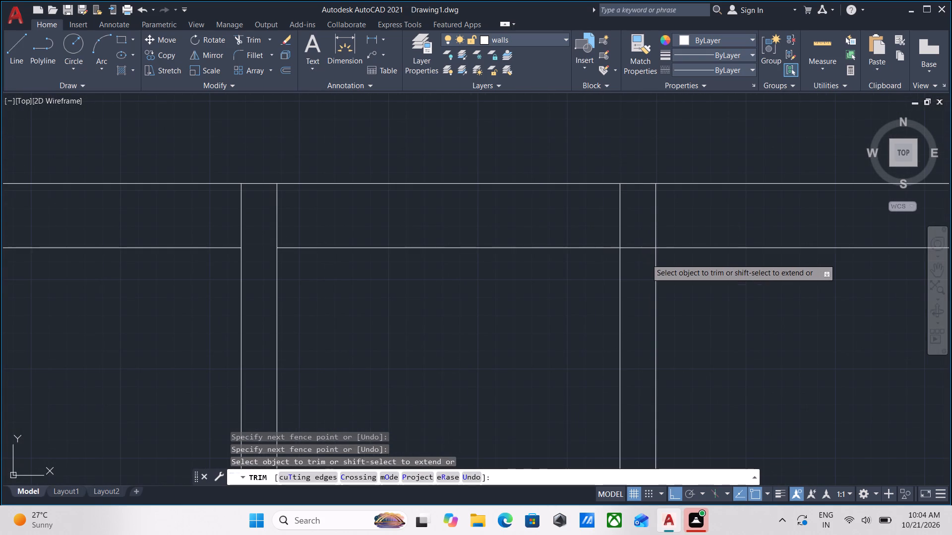
left_click(644, 227)
Trim the top wall's inner line across the right outer wall at the upper-right corner.
scroll(638, 264, "down", 3)
scroll(580, 311, "down", 3)
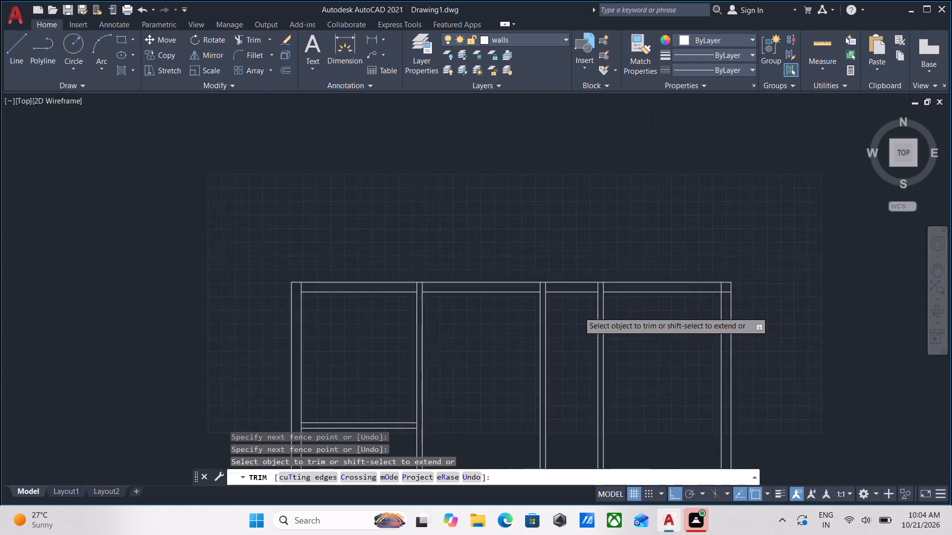
scroll(760, 294, "up", 3)
scroll(709, 302, "up", 2)
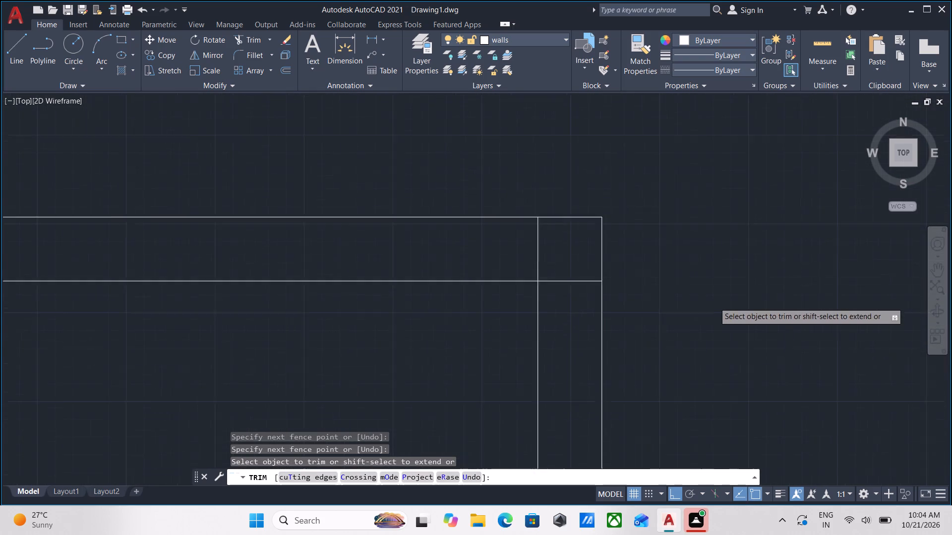
left_click(464, 288)
left_click(478, 244)
key("Escape")
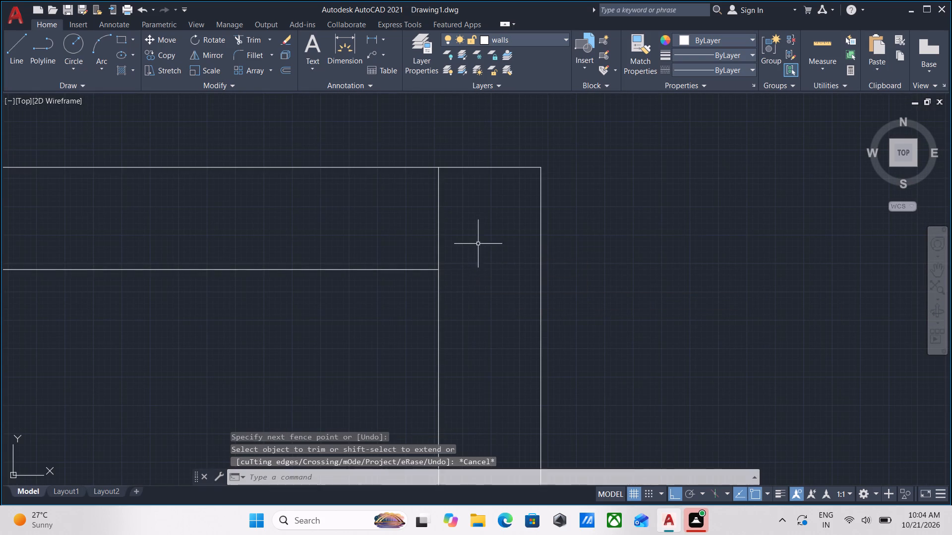
Offset the top wall's inner line in the second room from the left 10' downward.
scroll(364, 303, "down", 6)
middle_click_drag(301, 312, 519, 254)
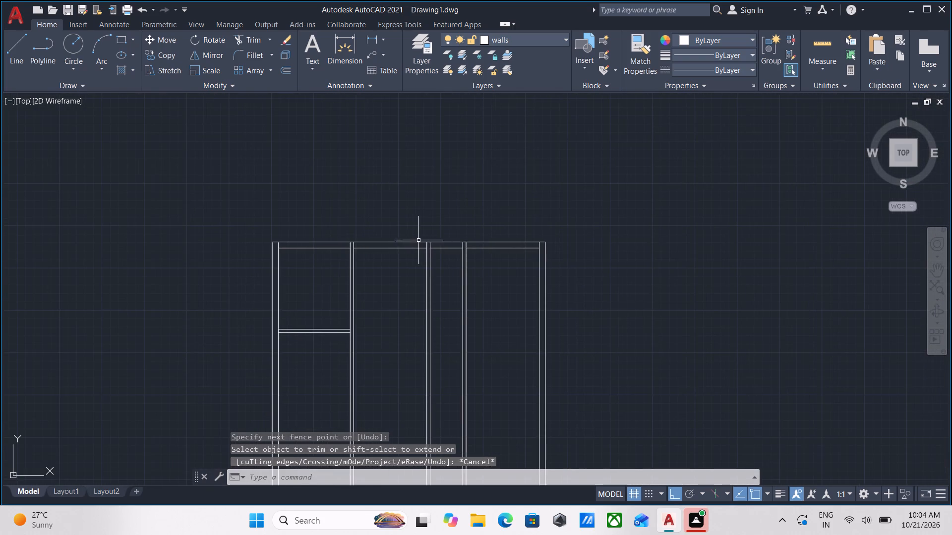
scroll(396, 255, "up", 3)
left_click(396, 255)
left_click(372, 220)
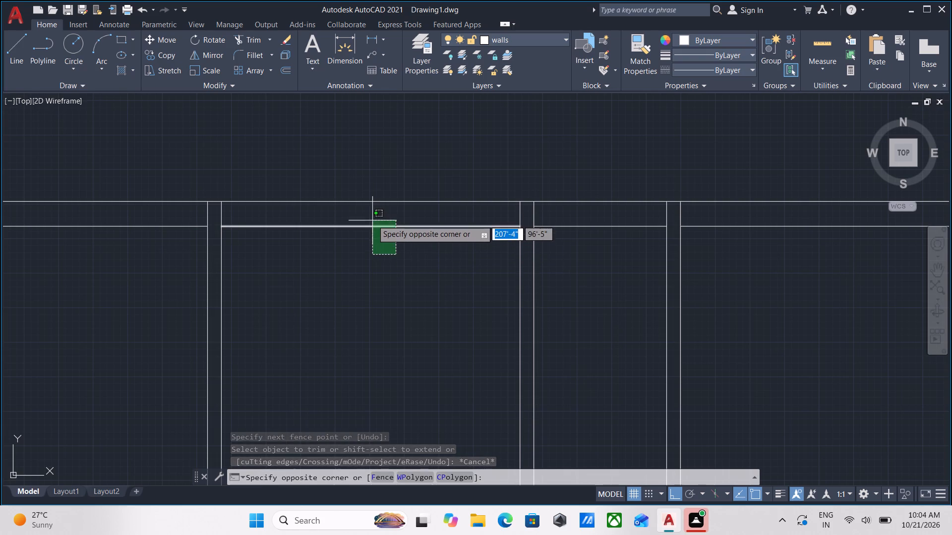
key("o")
key("Return")
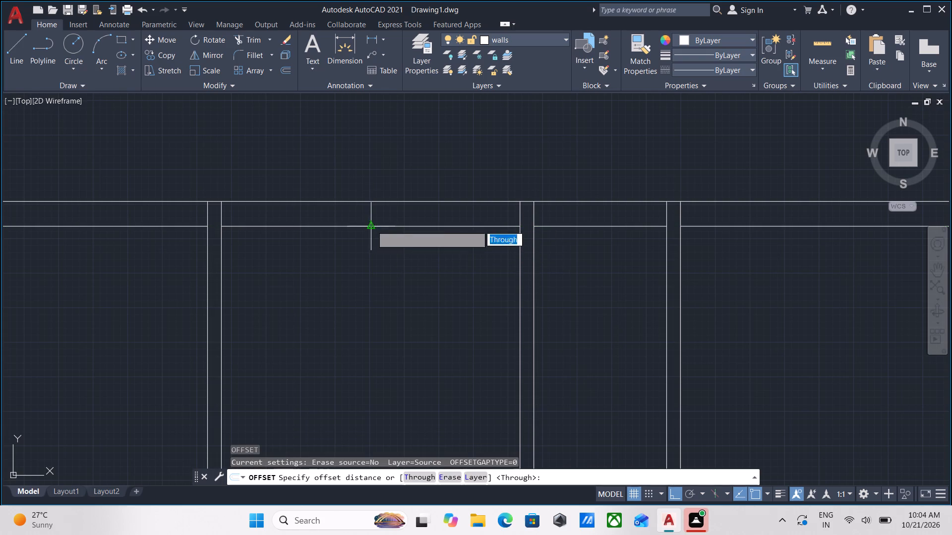
left_click(371, 225)
left_click(368, 288)
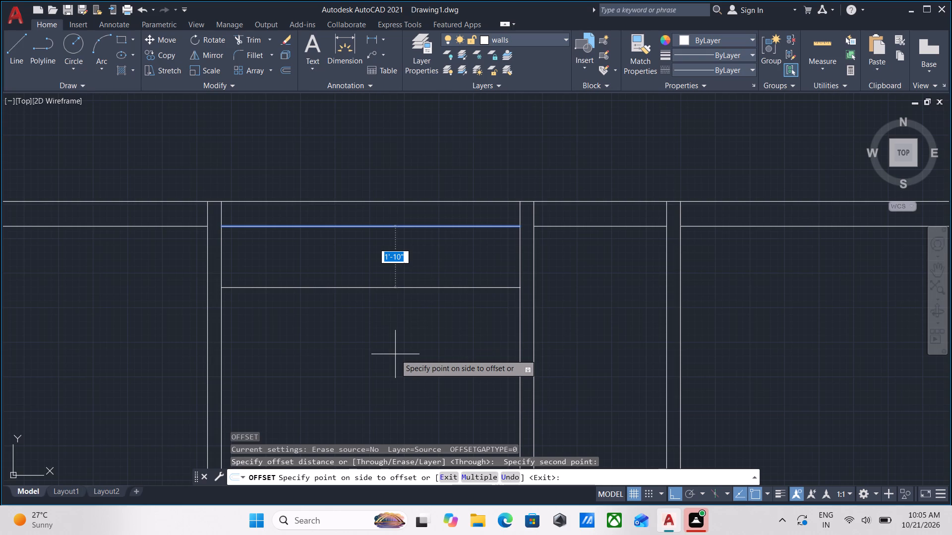
type("10'")
key("Return")
Offset the second room's new horizontal line 5" downward to form its horizontal partition.
scroll(396, 354, "down", 2)
middle_click_drag(396, 354, 427, 204)
scroll(402, 285, "up", 1)
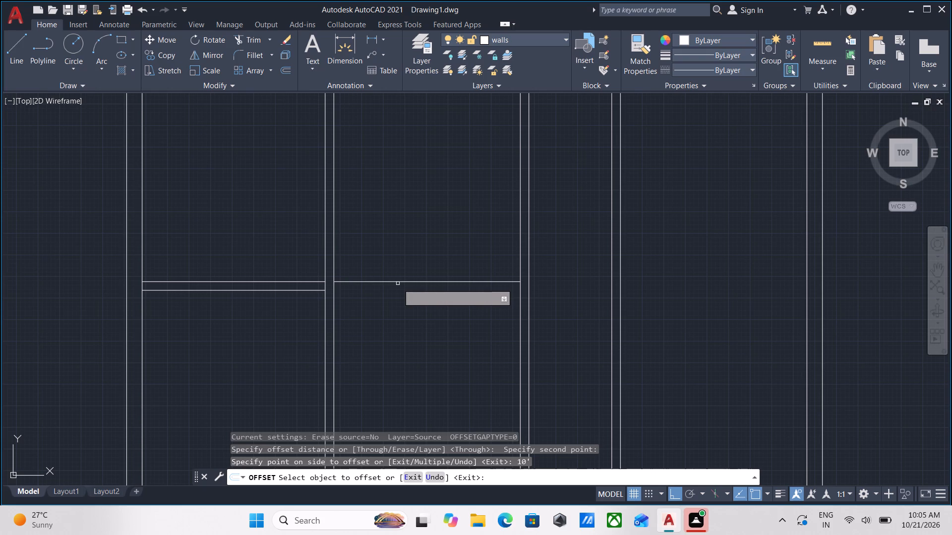
left_click(400, 281)
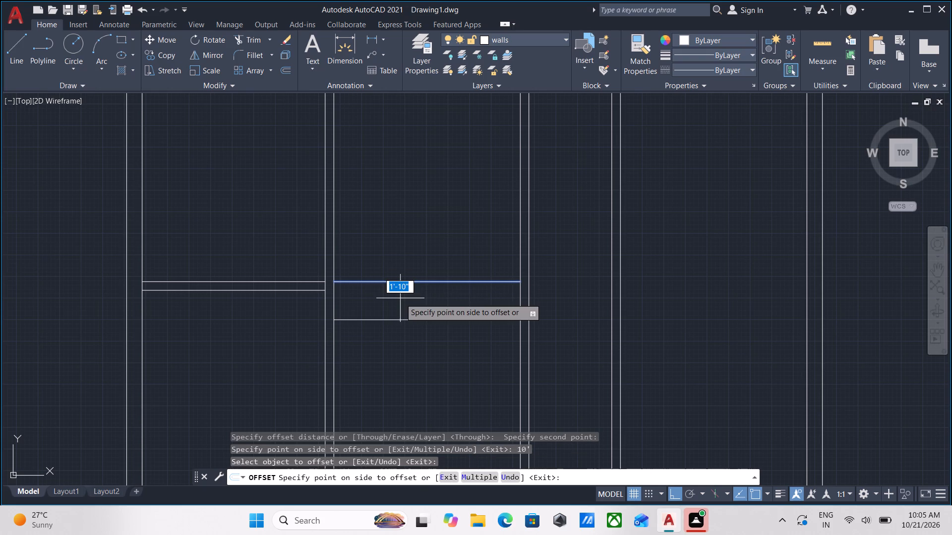
key("5")
key("Return")
Offset the top wall's inner line in the narrow third room 6' downward.
scroll(409, 268, "down", 2)
middle_click_drag(409, 268, 350, 366)
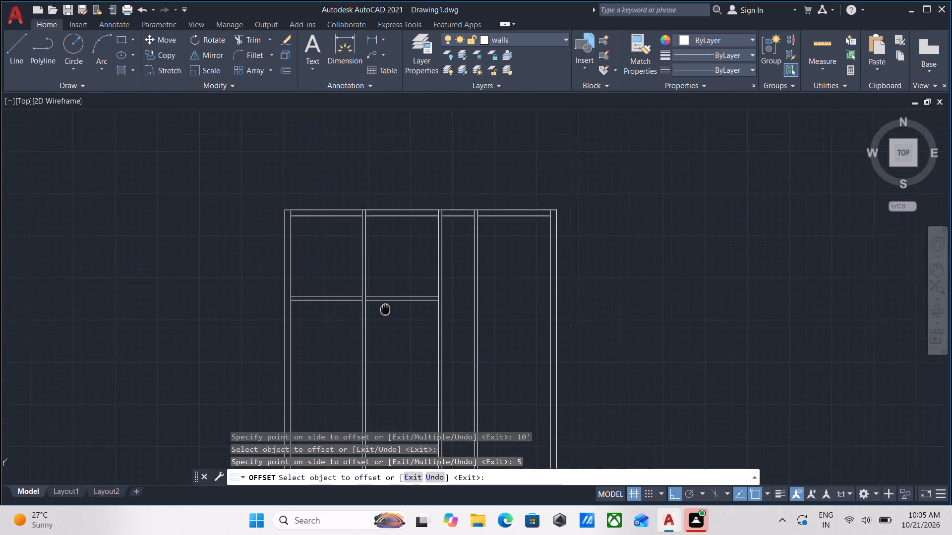
middle_click_drag(350, 366, 335, 387)
scroll(388, 335, "up", 2)
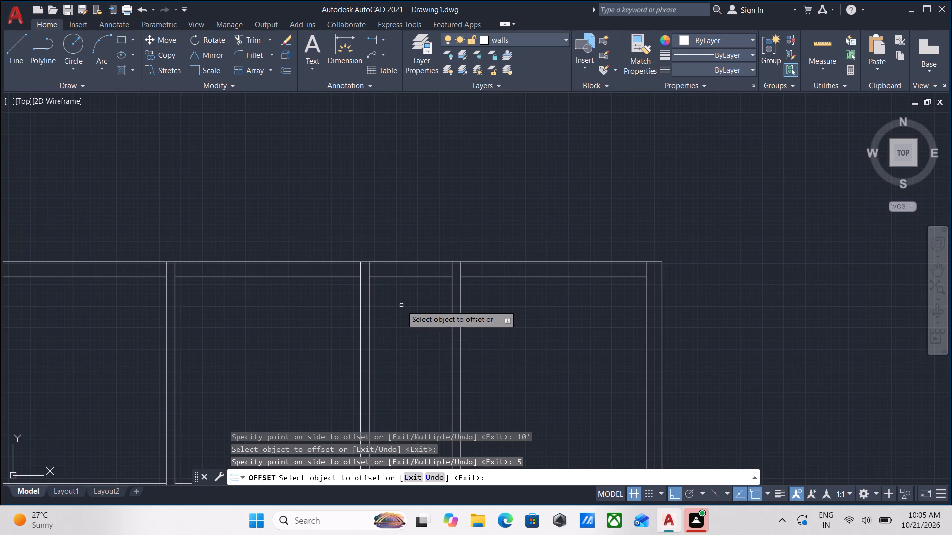
scroll(401, 305, "up", 3)
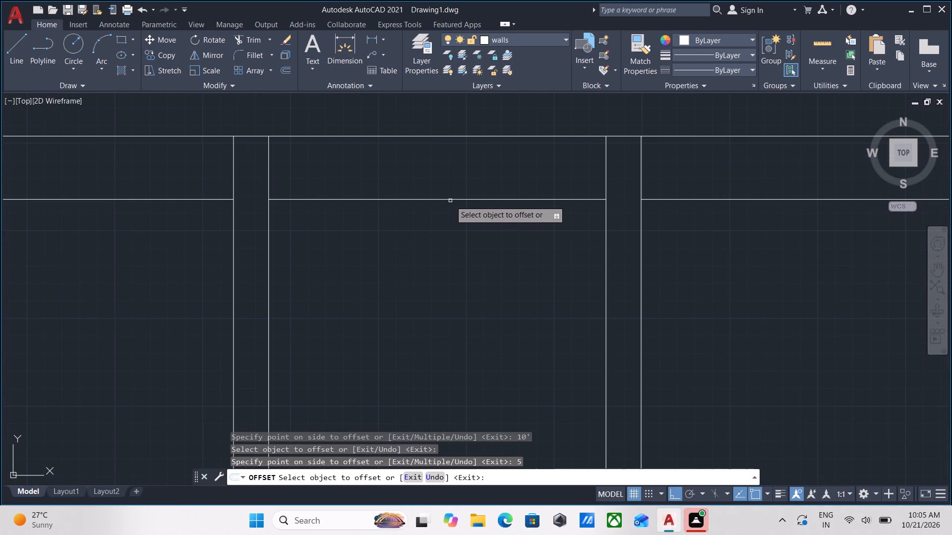
left_click(450, 199)
scroll(449, 344, "down", 3)
middle_click_drag(449, 344, 445, 263)
type("6'")
key("Return")
Offset the narrow room's new horizontal line 5" downward to form its horizontal partition.
scroll(445, 262, "down", 1)
middle_click_drag(446, 252, 453, 220)
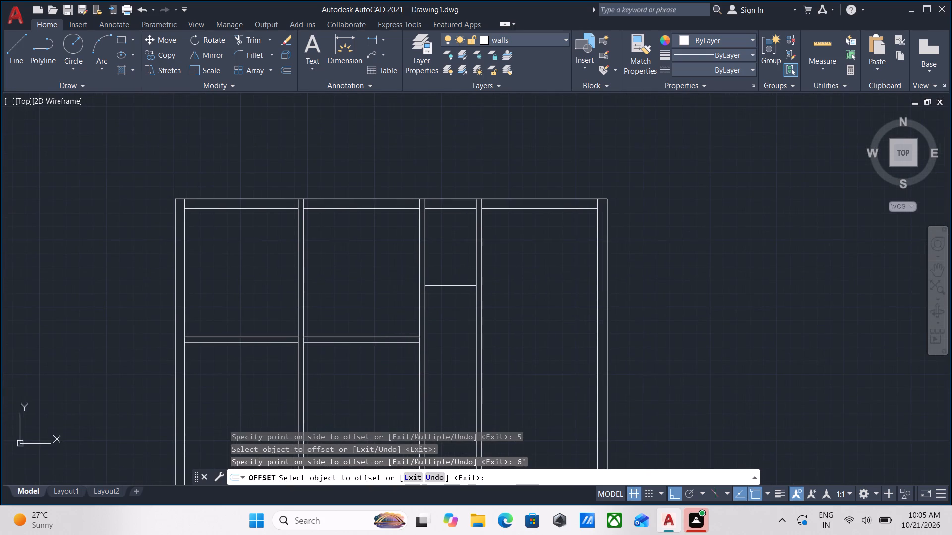
scroll(467, 315, "up", 2)
scroll(450, 259, "up", 2)
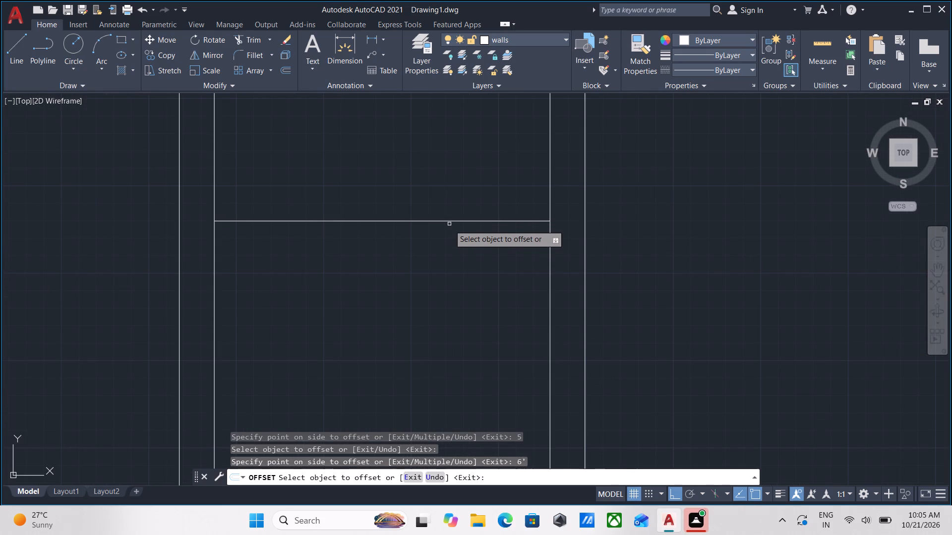
left_click(451, 220)
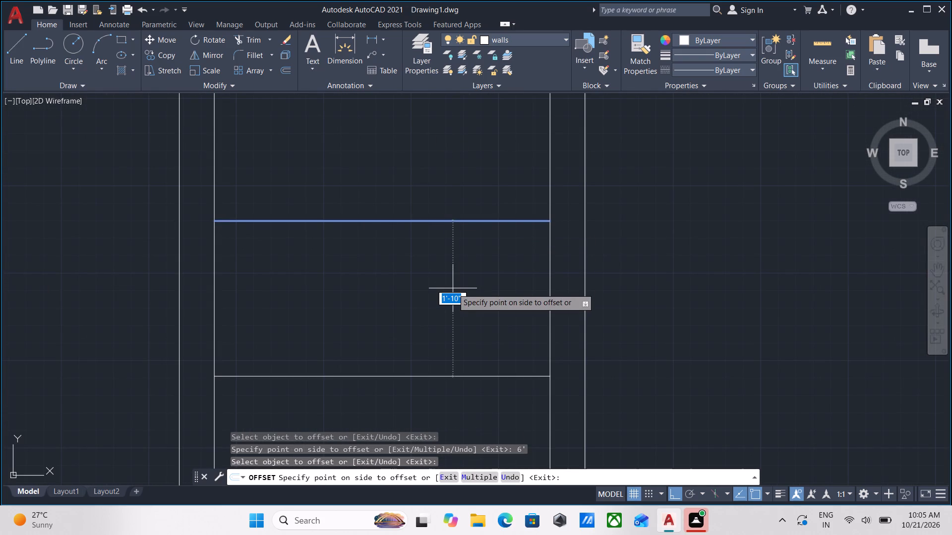
key("5")
key("Return")
Offset the top wall's inner line in the rightmost room 9'5" downward.
scroll(459, 284, "down", 3)
middle_click_drag(459, 284, 257, 315)
middle_click_drag(354, 242, 345, 270)
left_click(370, 204)
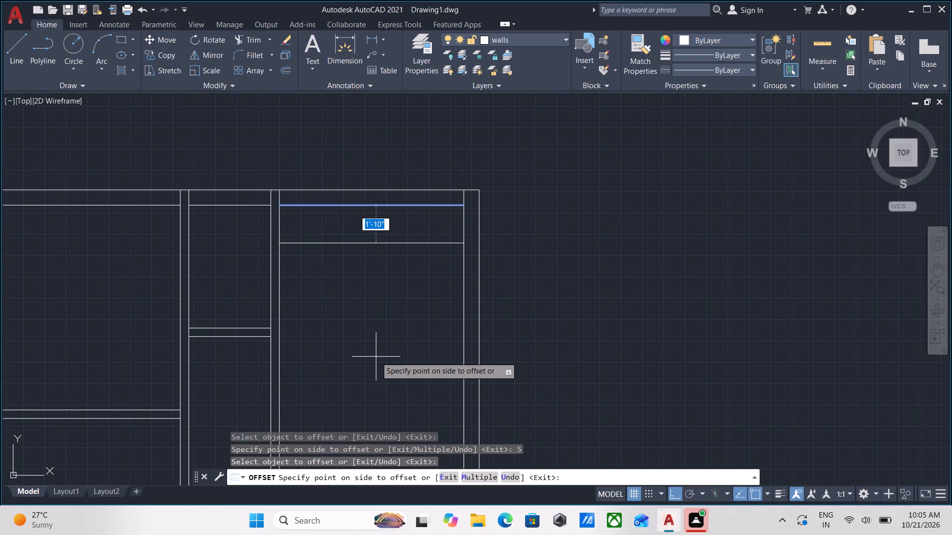
type("9'")
key("5")
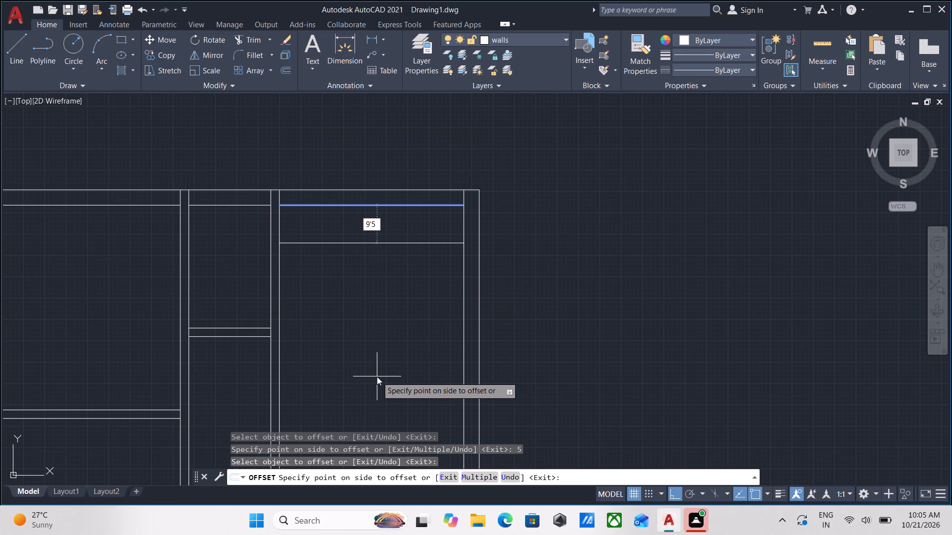
key("Return")
Offset the rightmost room's new horizontal line 5" downward to form its horizontal partition.
scroll(378, 377, "down", 2)
middle_click_drag(378, 377, 382, 280)
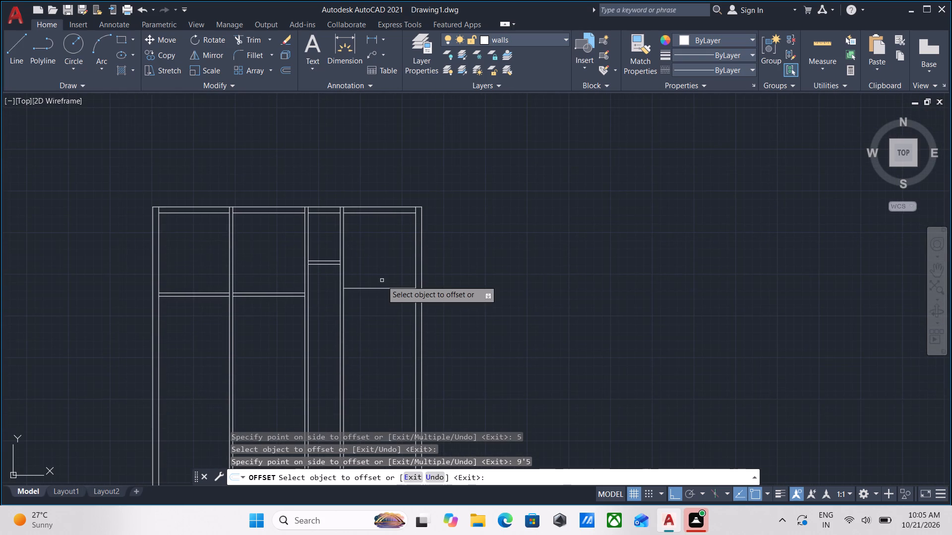
scroll(382, 280, "up", 3)
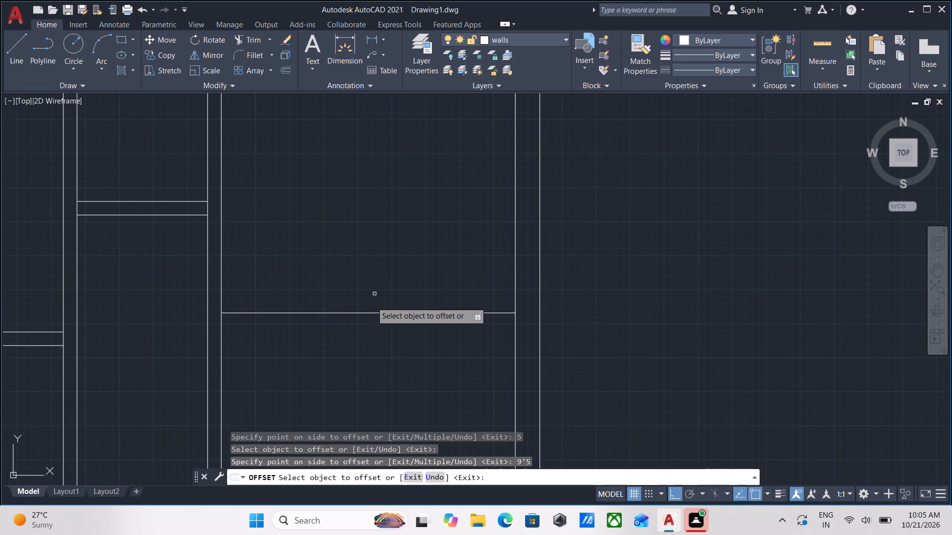
left_click(370, 314)
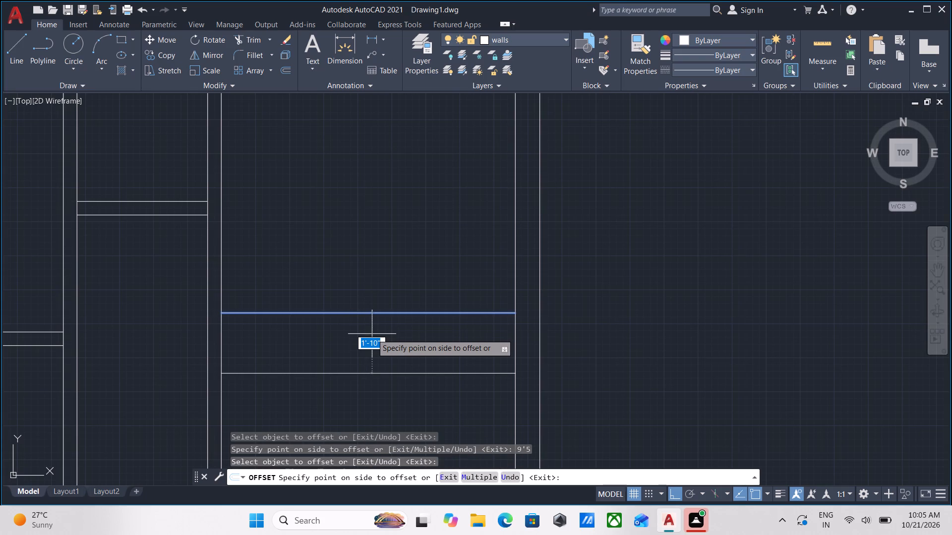
key("5")
key("Return")
scroll(372, 334, "down", 3)
middle_click_drag(374, 330, 451, 272)
scroll(312, 203, "up", 1)
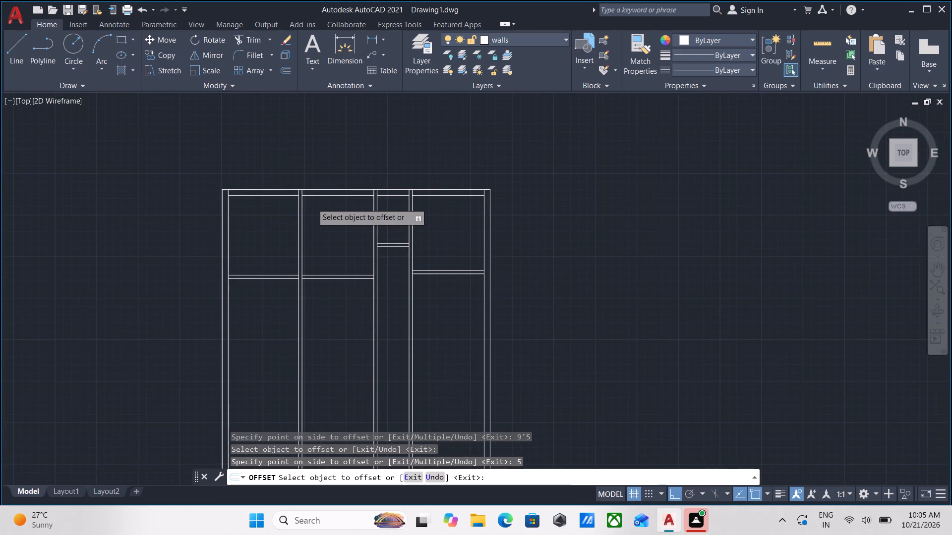
scroll(312, 203, "up", 1)
key("Escape")
Trim the left outer wall's inner line and both faces of the first partition within the top wall's thickness.
middle_click_drag(314, 205, 334, 234)
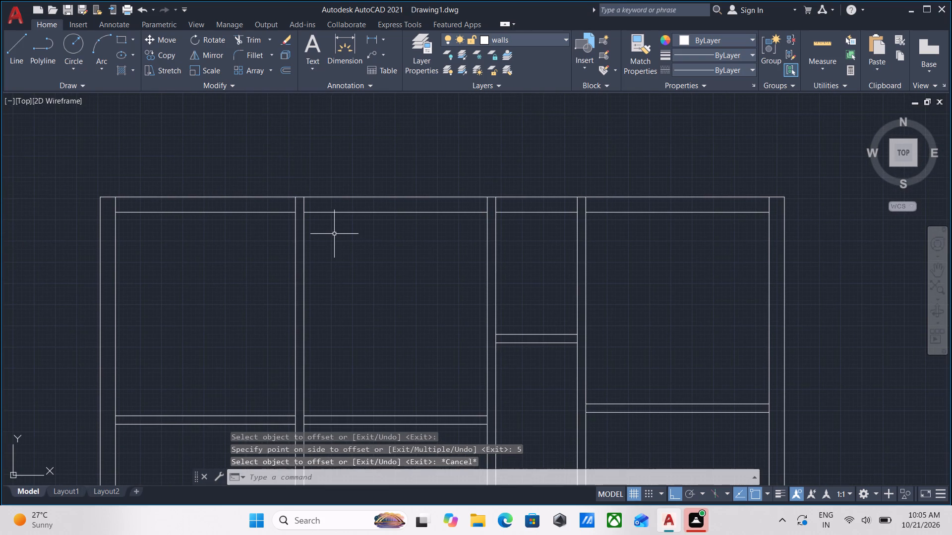
type("tr")
key("Return")
scroll(133, 215, "up", 3)
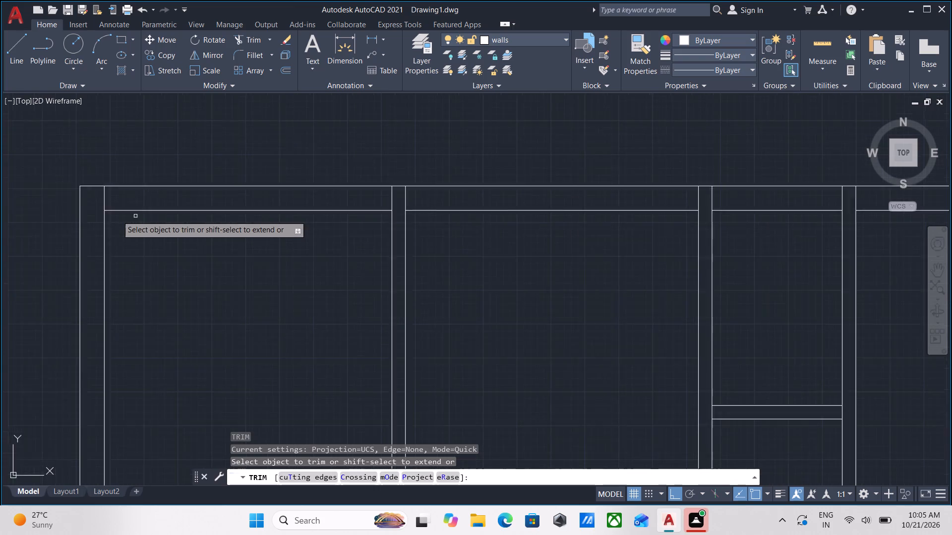
scroll(117, 215, "up", 1)
left_click(60, 177)
middle_click_drag(361, 166, 330, 175)
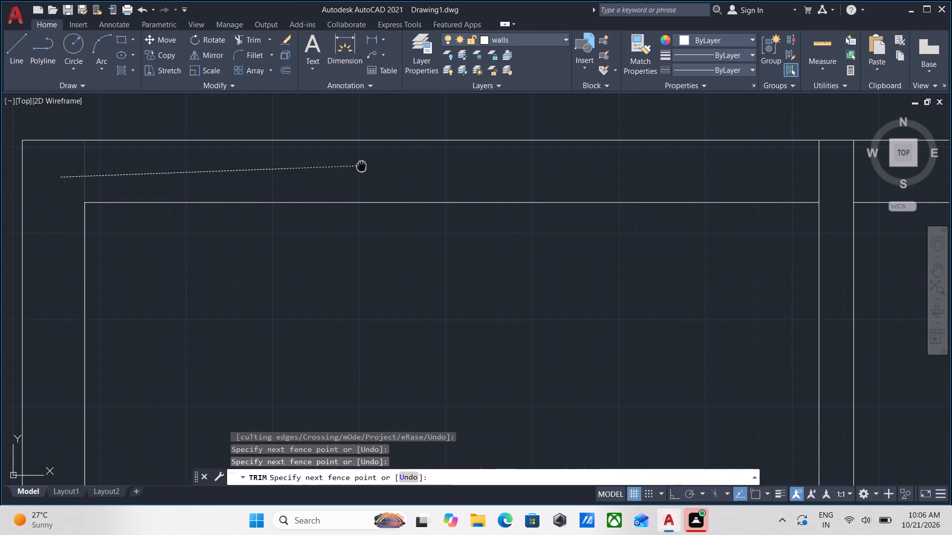
middle_click_drag(330, 175, 23, 232)
left_click(609, 225)
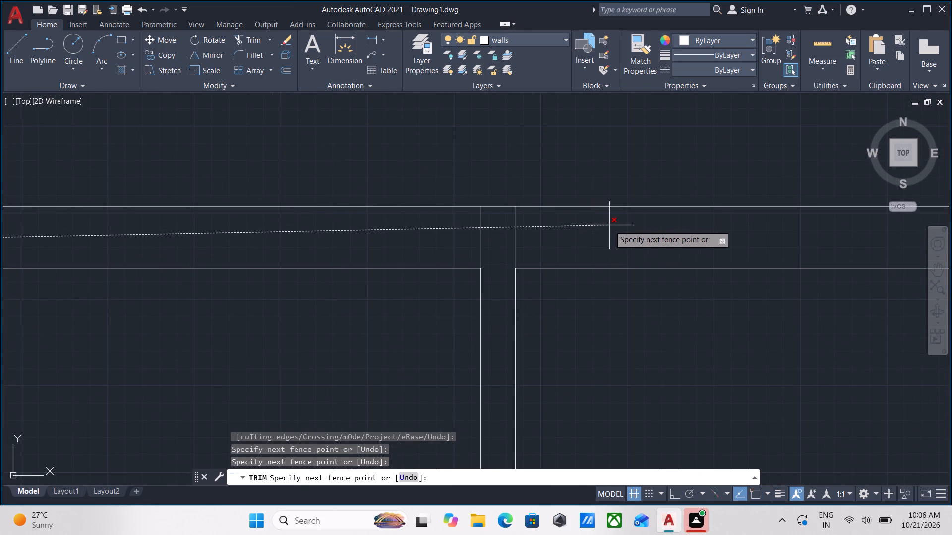
Trim both faces of the second vertical partition within the top wall's thickness.
scroll(609, 225, "down", 3)
scroll(645, 286, "down", 1)
middle_click_drag(645, 287, 434, 283)
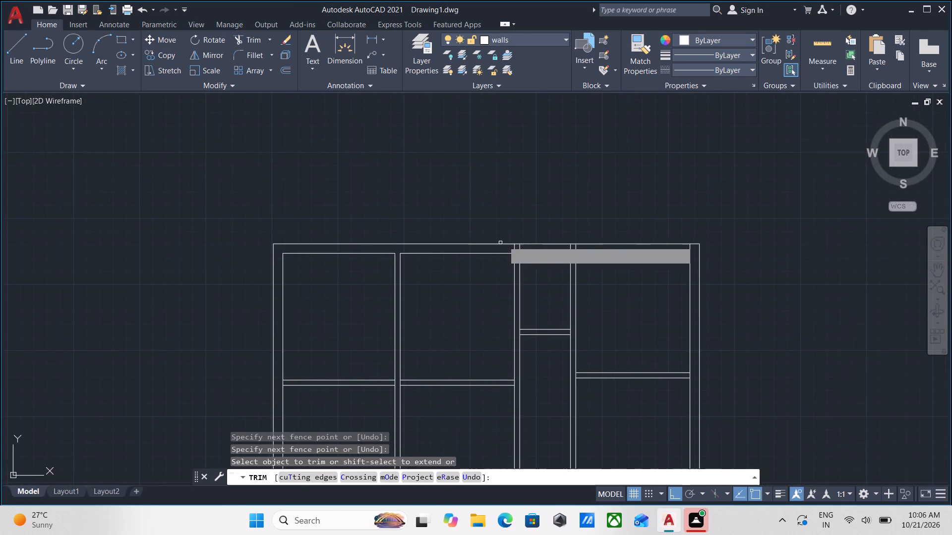
scroll(510, 237, "up", 3)
scroll(531, 280, "up", 2)
left_click(476, 293)
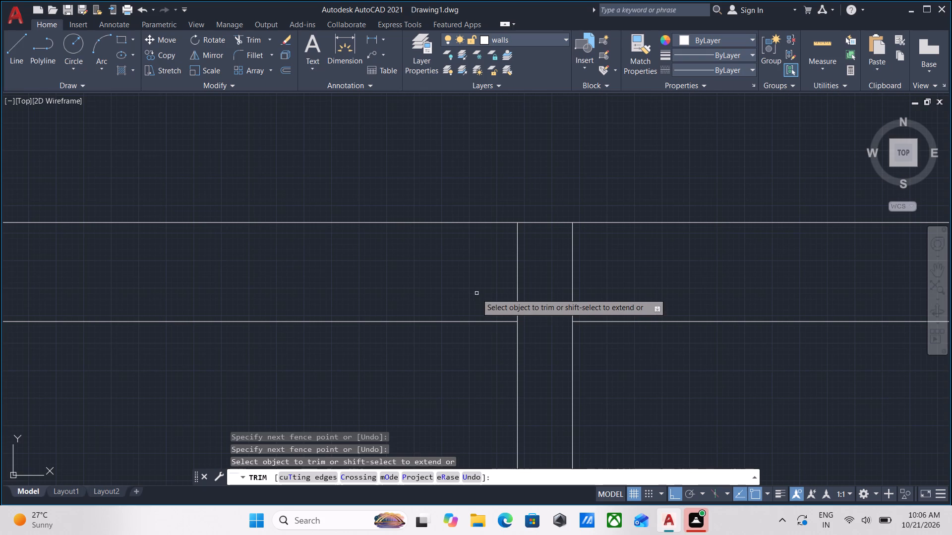
left_click(660, 267)
Trim both faces of the third vertical partition within the top wall's thickness.
scroll(667, 315, "down", 1)
scroll(688, 412, "down", 1)
middle_click_drag(688, 412, 442, 375)
scroll(589, 301, "up", 4)
left_click(599, 289)
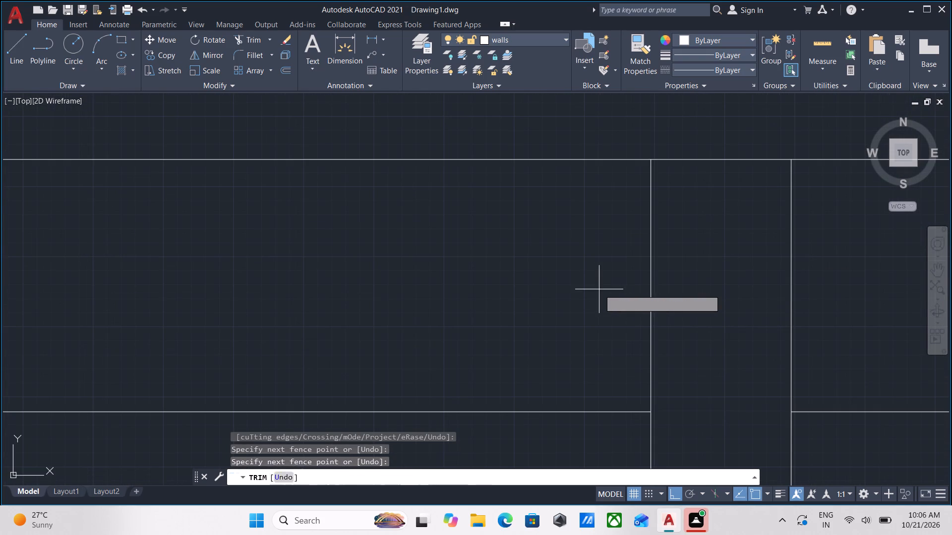
scroll(862, 275, "down", 1)
middle_click_drag(862, 275, 589, 281)
scroll(591, 279, "down", 2)
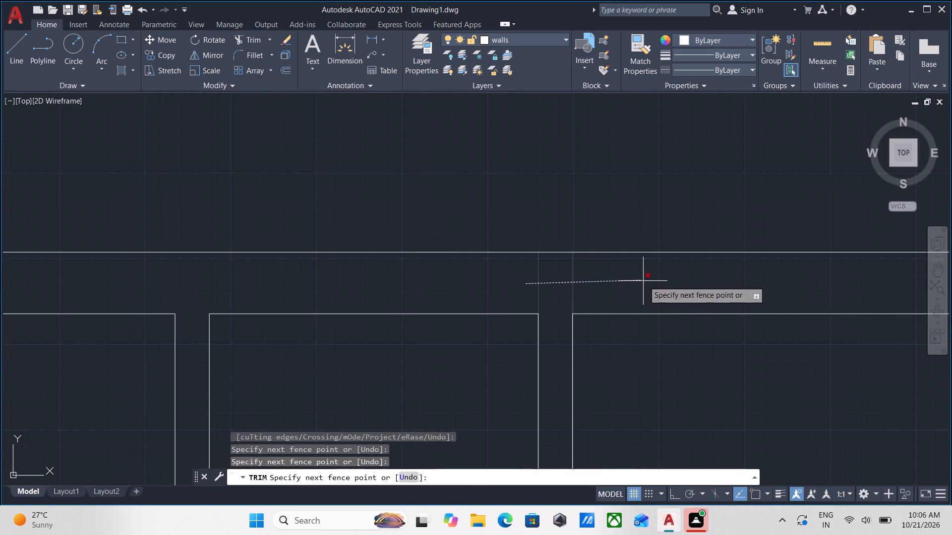
left_click(644, 281)
Trim the right outer wall's inner line within the top wall's thickness at the upper-right corner.
scroll(632, 287, "down", 2)
scroll(696, 330, "down", 2)
middle_click_drag(696, 330, 490, 279)
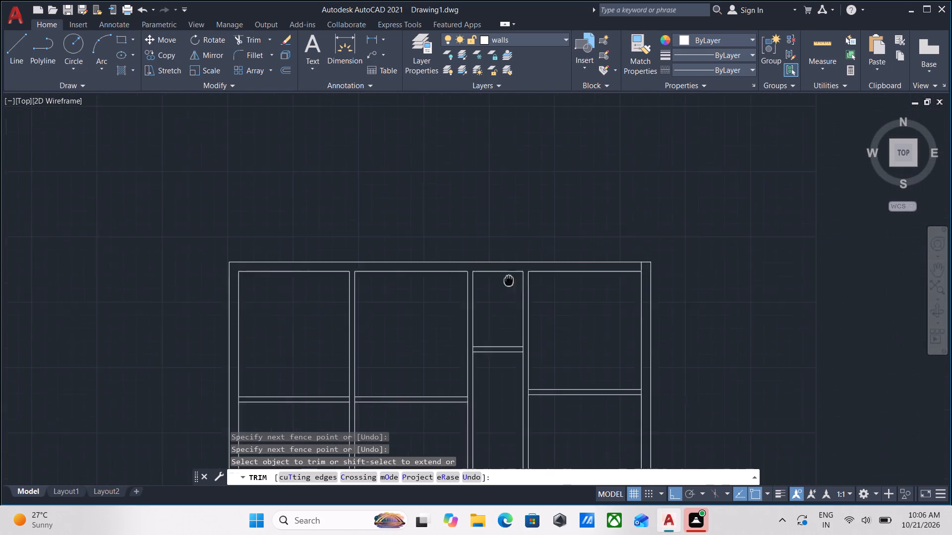
scroll(580, 252, "up", 4)
left_click(417, 300)
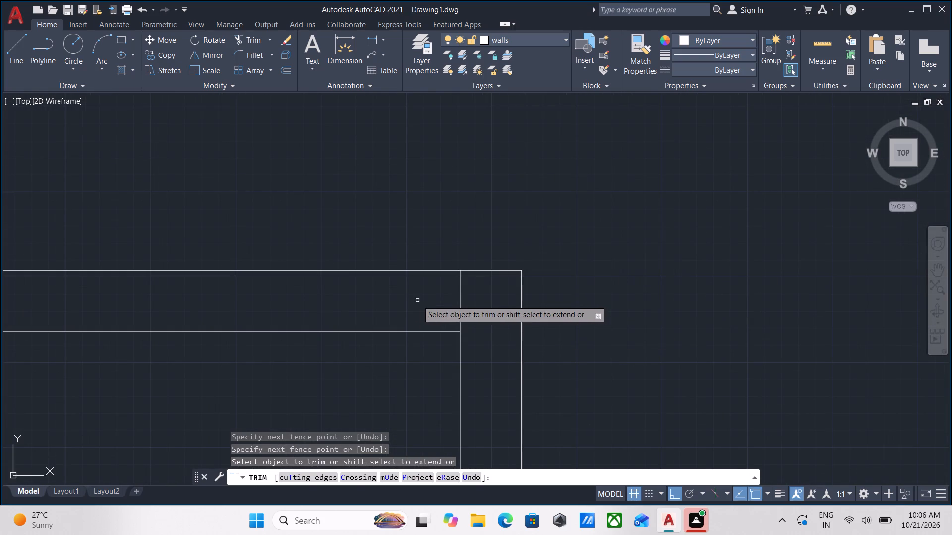
left_click(490, 298)
key("Escape")
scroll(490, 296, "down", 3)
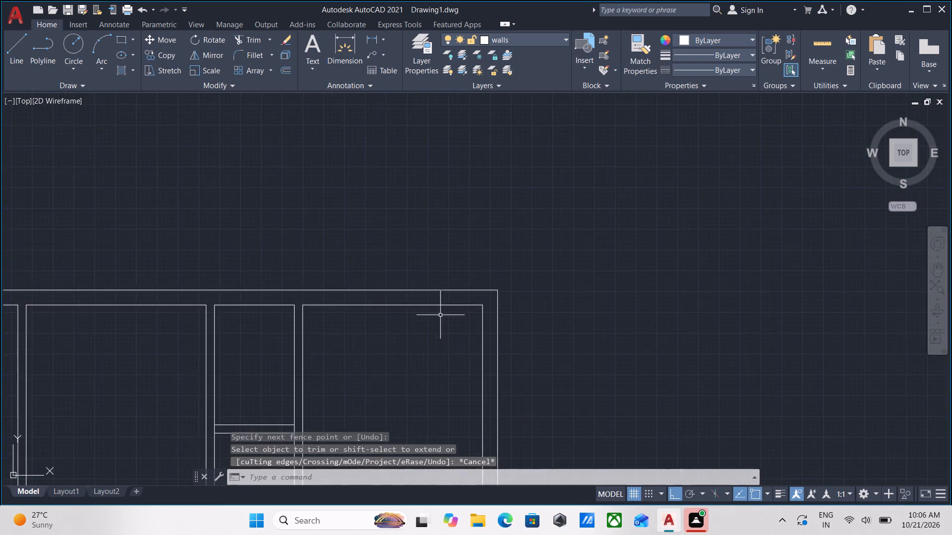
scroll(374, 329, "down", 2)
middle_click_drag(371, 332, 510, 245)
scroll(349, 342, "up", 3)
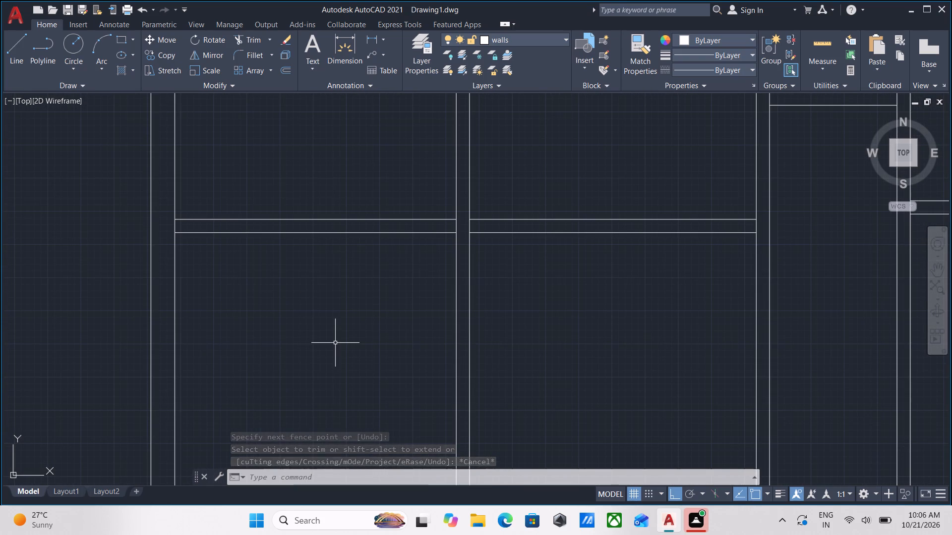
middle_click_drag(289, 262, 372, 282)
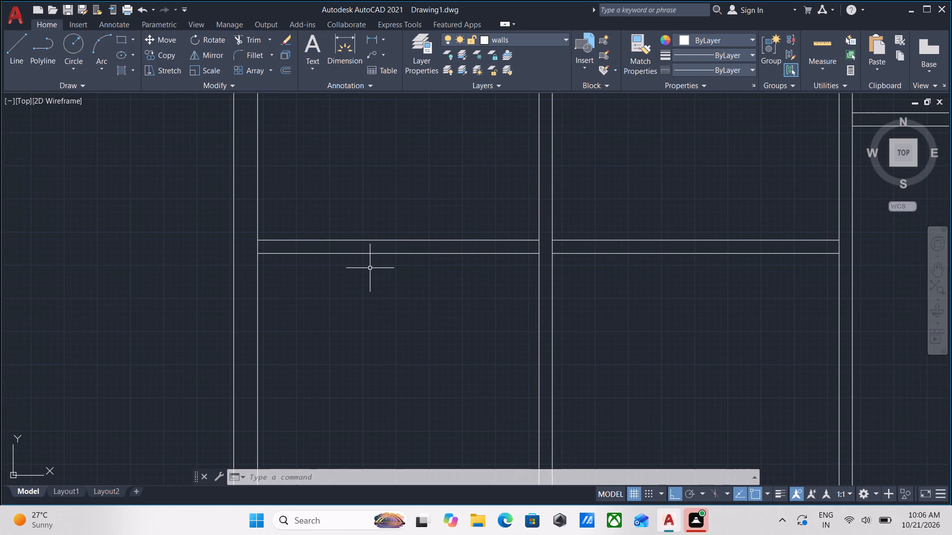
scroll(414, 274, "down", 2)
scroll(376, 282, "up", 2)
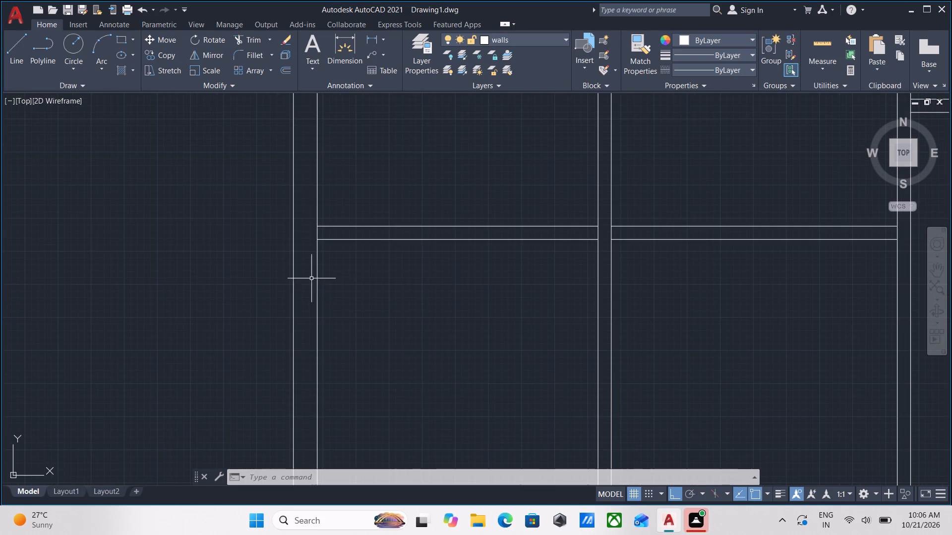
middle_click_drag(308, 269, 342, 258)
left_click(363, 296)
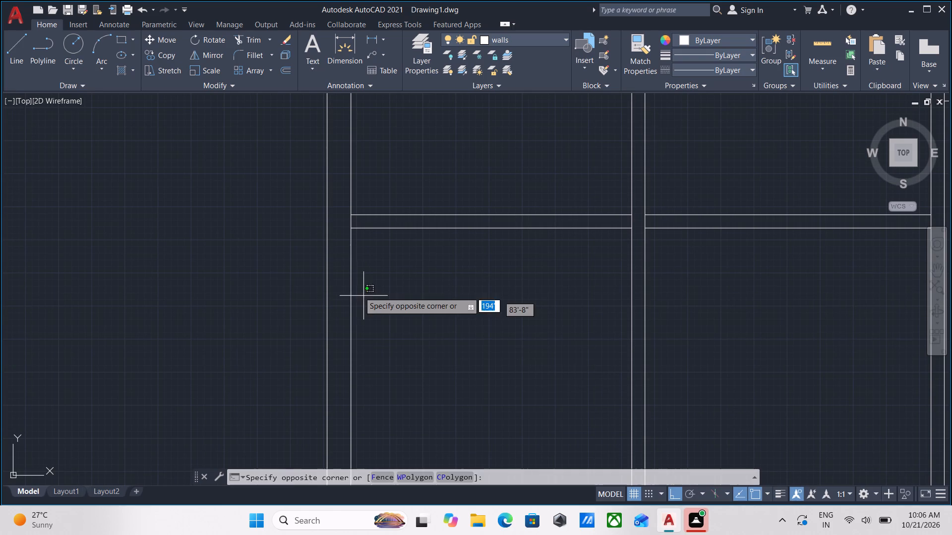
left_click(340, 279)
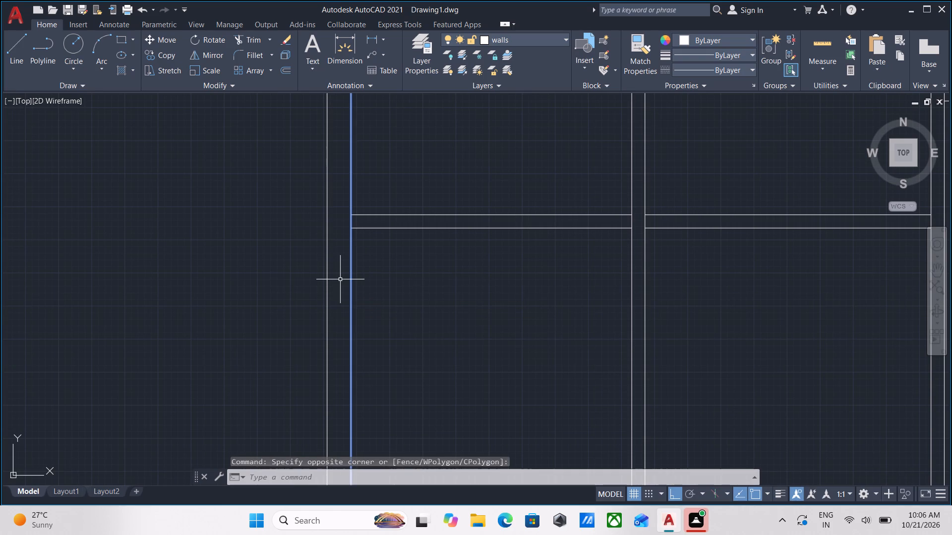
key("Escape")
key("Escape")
Extend both faces of the left room's horizontal partition across the first vertical partition to meet the adjoining room's partition.
middle_click_drag(377, 252, 362, 282)
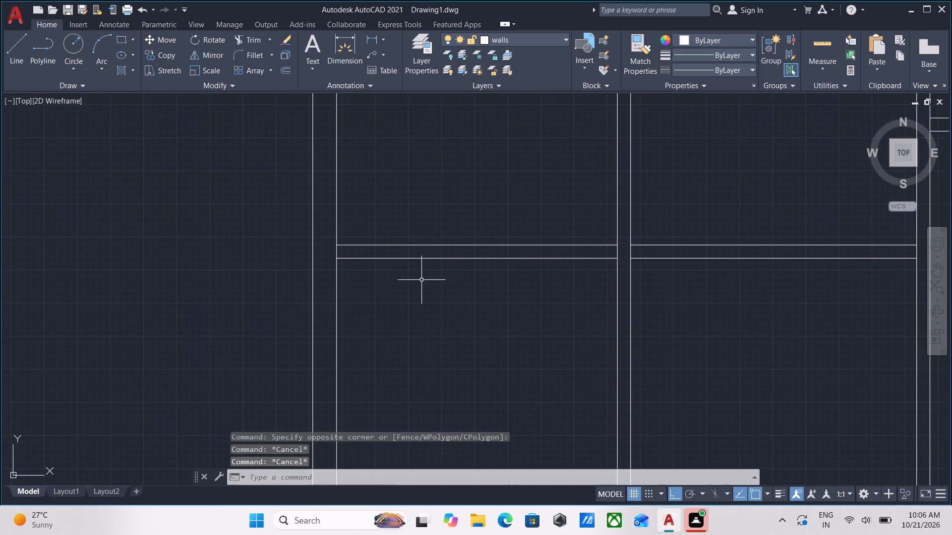
middle_click_drag(517, 282, 511, 293)
scroll(601, 291, "down", 2)
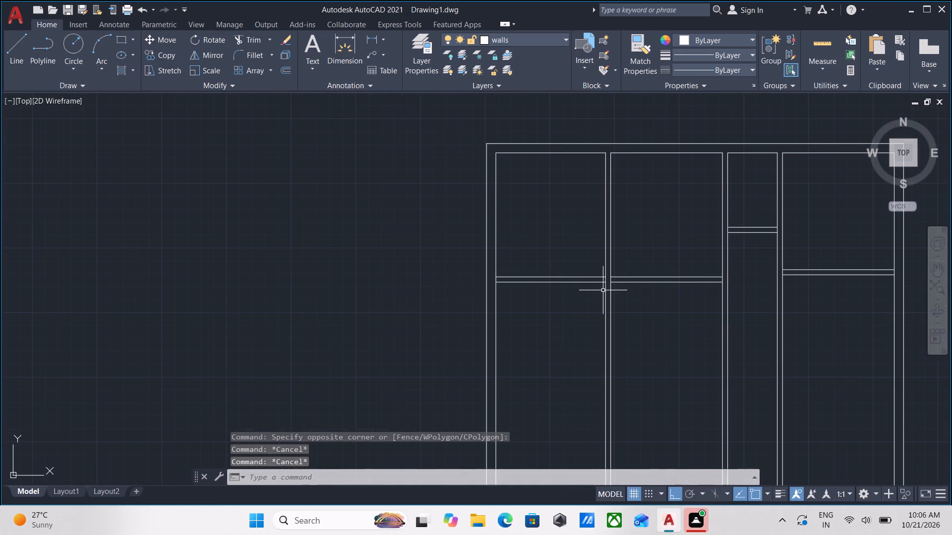
scroll(619, 263, "up", 2)
middle_click_drag(625, 265, 605, 283)
type("ex")
key("Return")
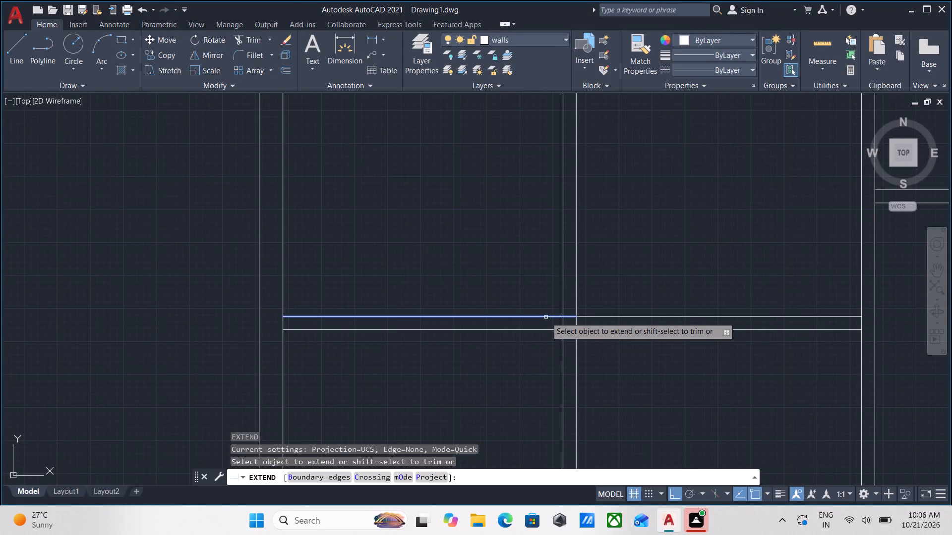
left_click(546, 317)
left_click(548, 329)
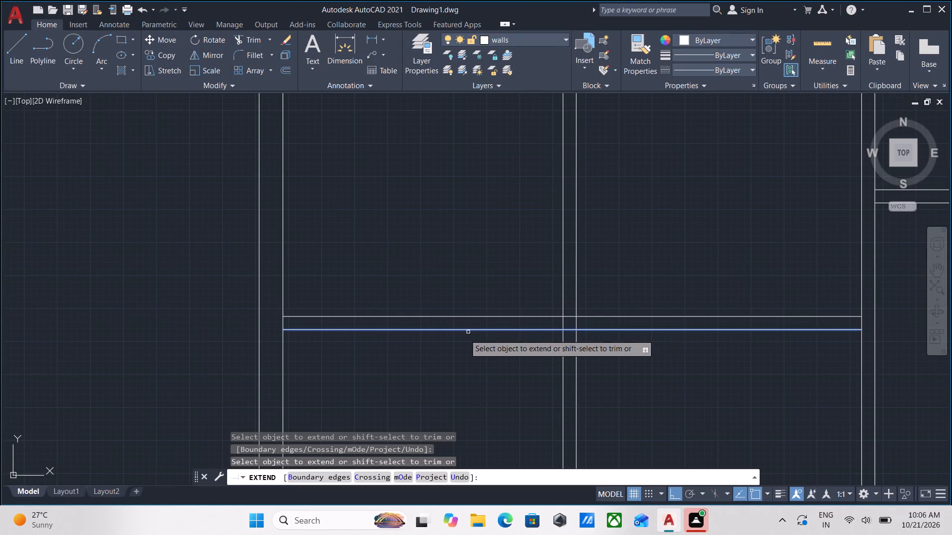
key("Escape")
Trim the left outer wall's inner line between the two faces of the horizontal partition.
scroll(285, 334, "up", 3)
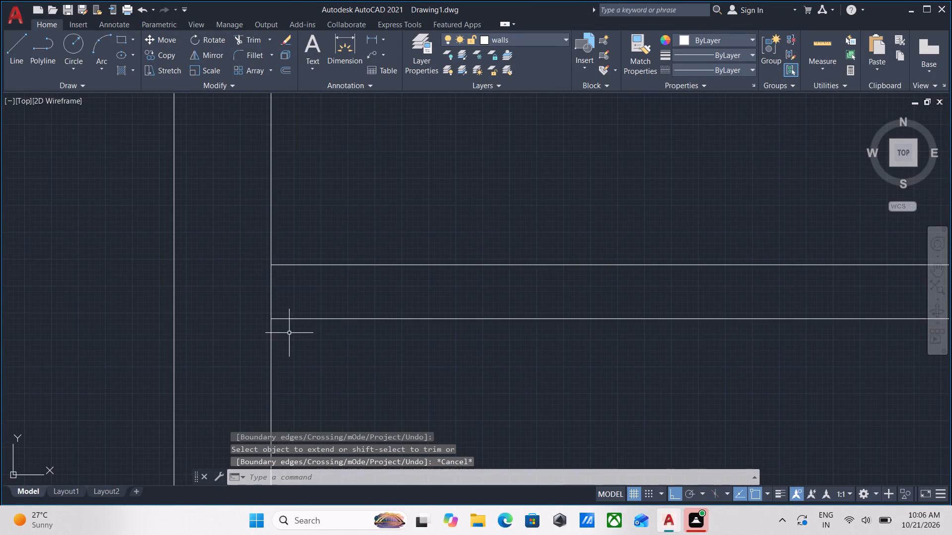
type("tr")
key("Return")
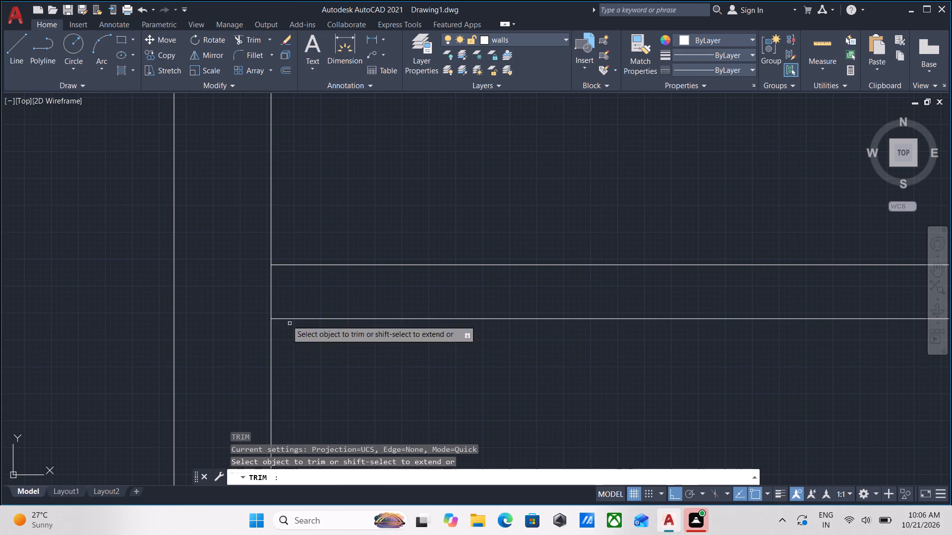
left_click(282, 293)
left_click(250, 295)
key("Escape")
Offset the left outer wall's inner line below the horizontal partition by 5'5" toward the building's interior.
scroll(291, 346, "down", 2)
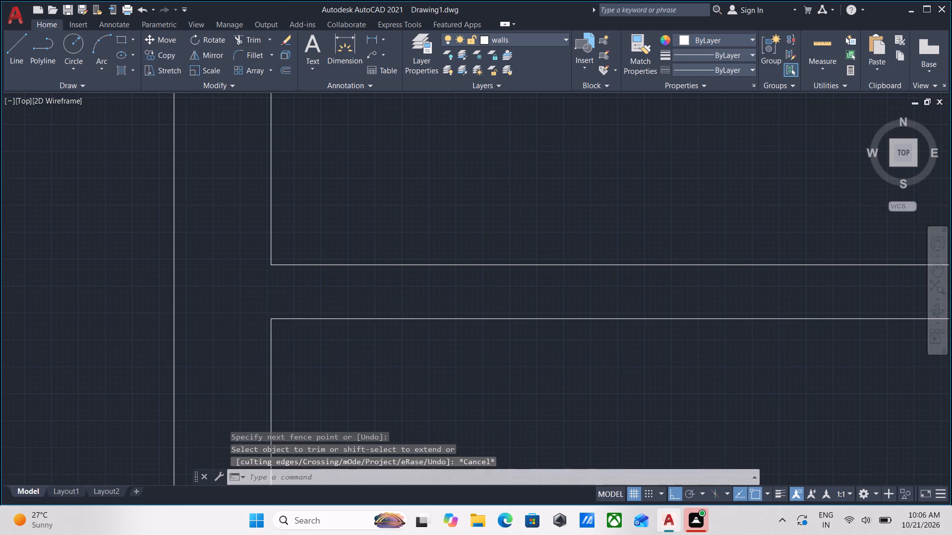
scroll(291, 346, "down", 1)
middle_click_drag(295, 326, 307, 239)
left_click(314, 295)
left_click(290, 274)
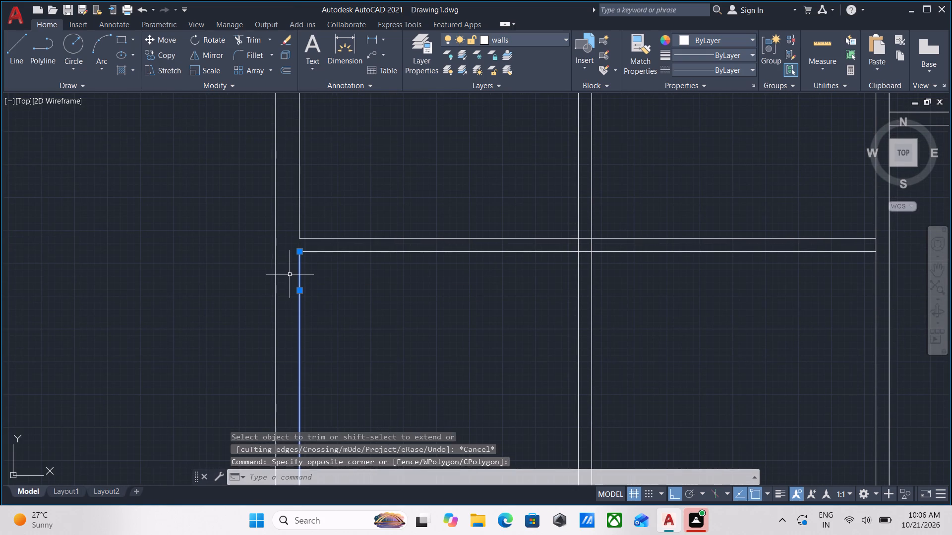
key("o")
key("Return")
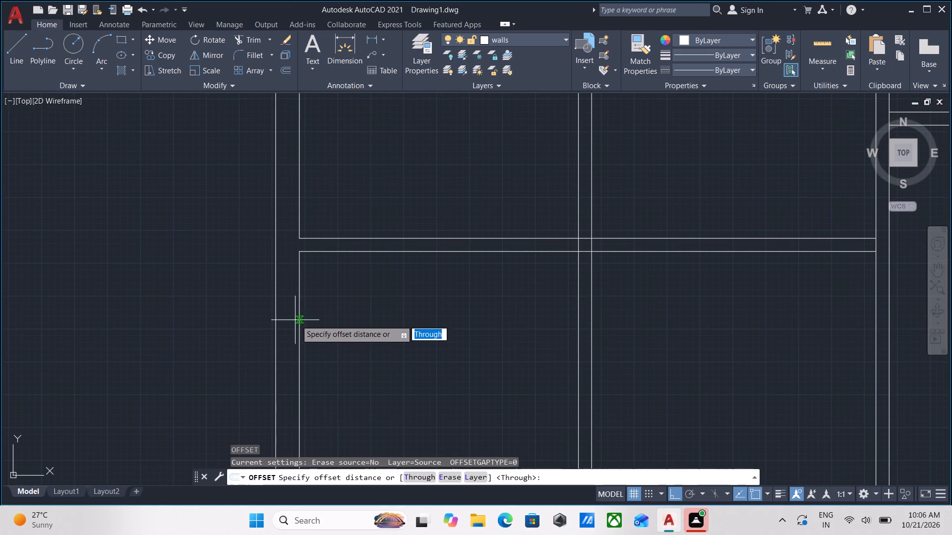
left_click(304, 321)
left_click(354, 316)
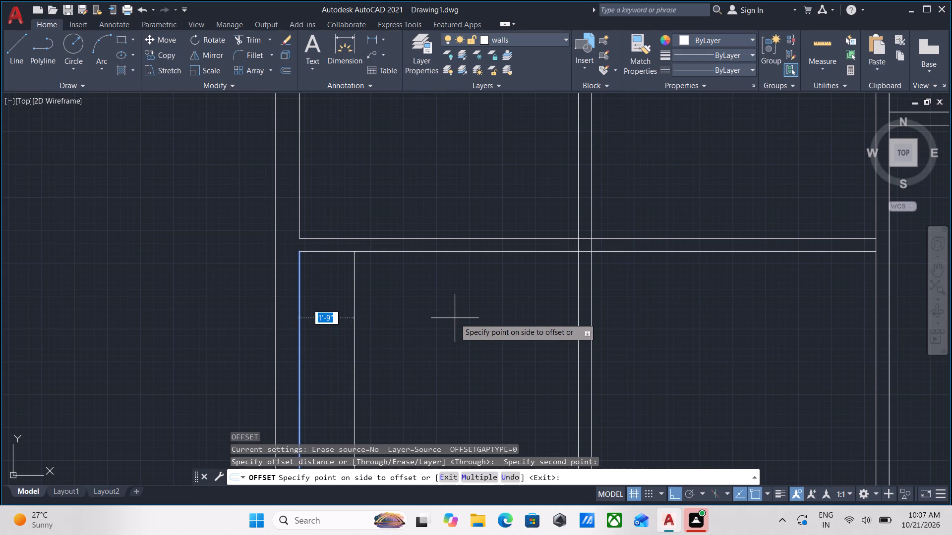
type("5'5")
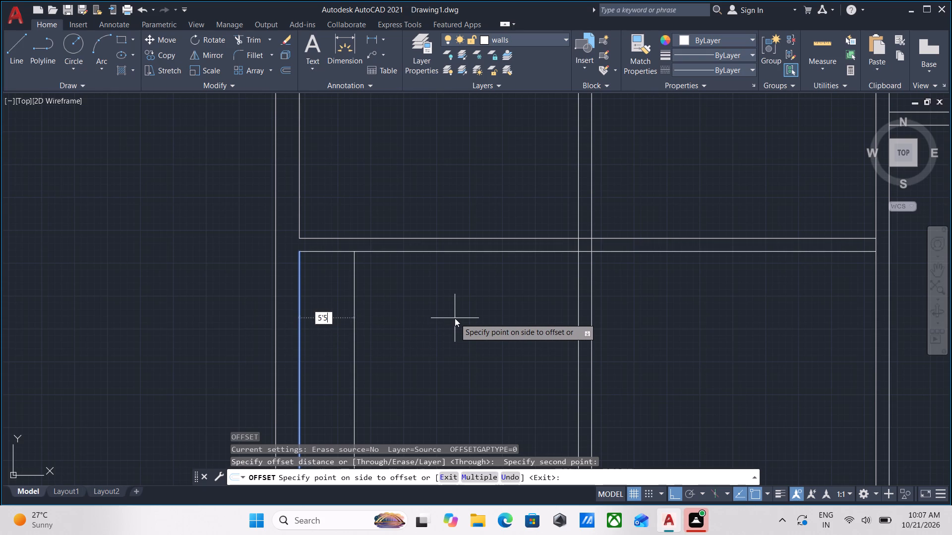
key("Return")
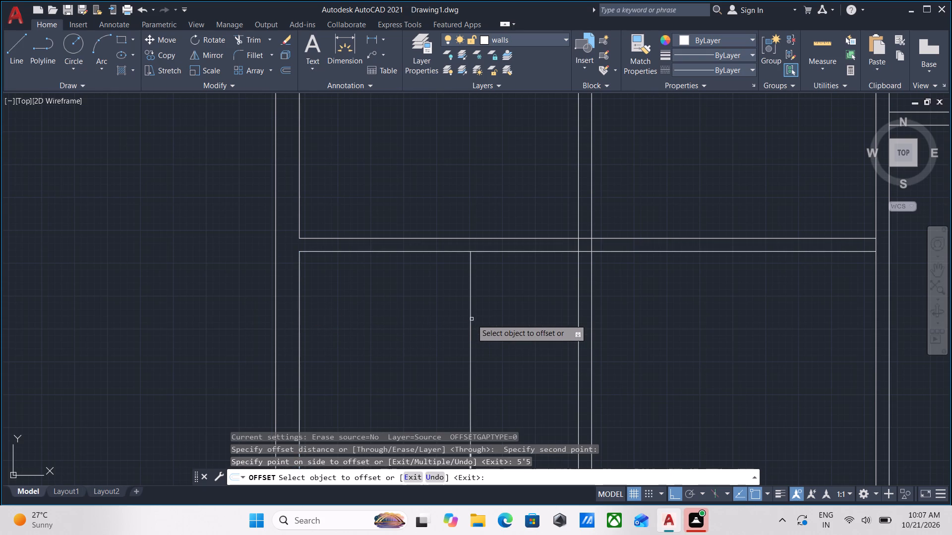
Offset the new vertical line 5" farther from the left wall to form the short partition's second face.
left_click(471, 319)
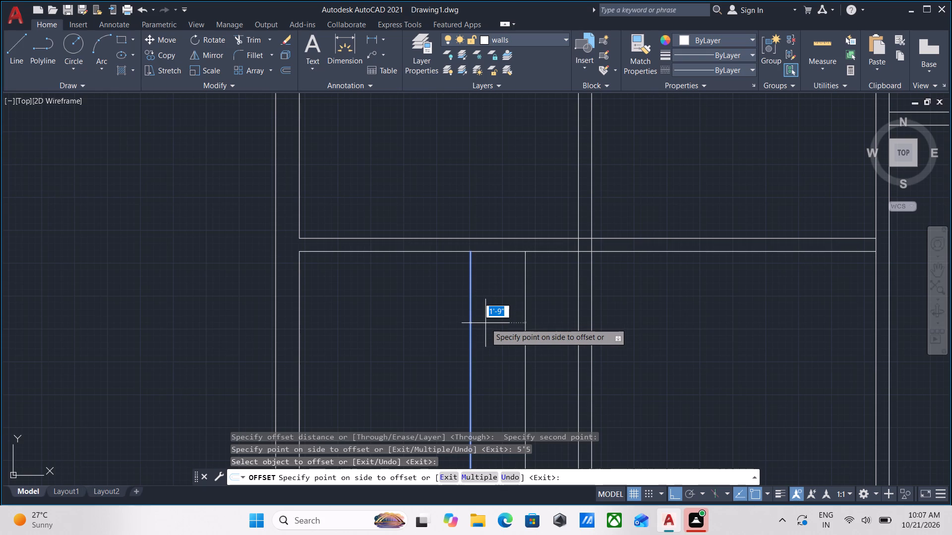
key("5")
key("Return")
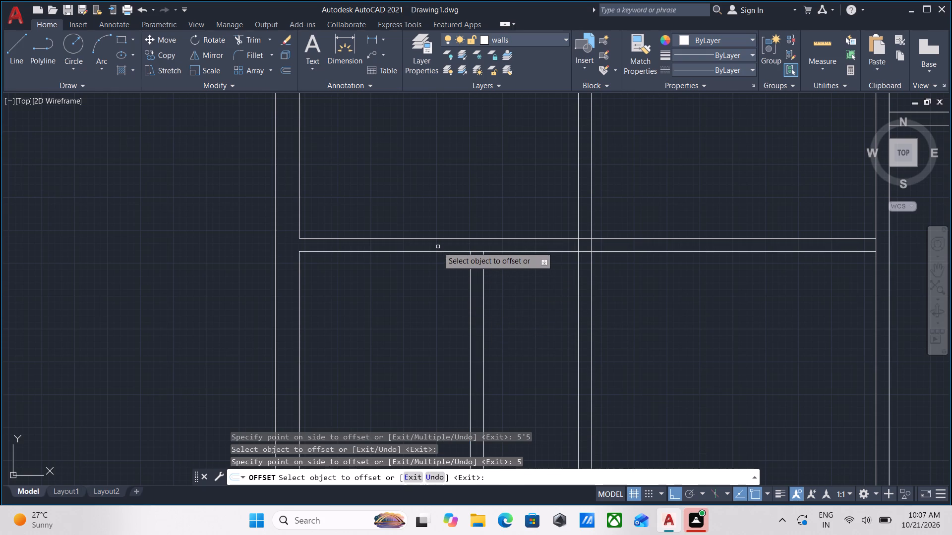
scroll(587, 265, "up", 2)
scroll(420, 274, "down", 2)
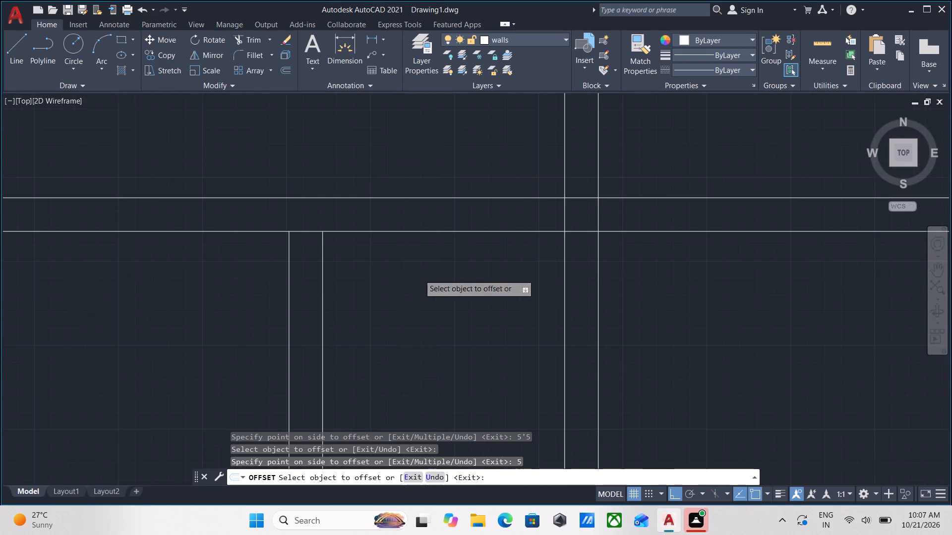
middle_click(424, 271)
key("Escape")
key("Escape")
Trim the horizontal partition's lower face between the two faces of the new 5" vertical partition.
type("tr")
key("Return")
scroll(363, 266, "up", 2)
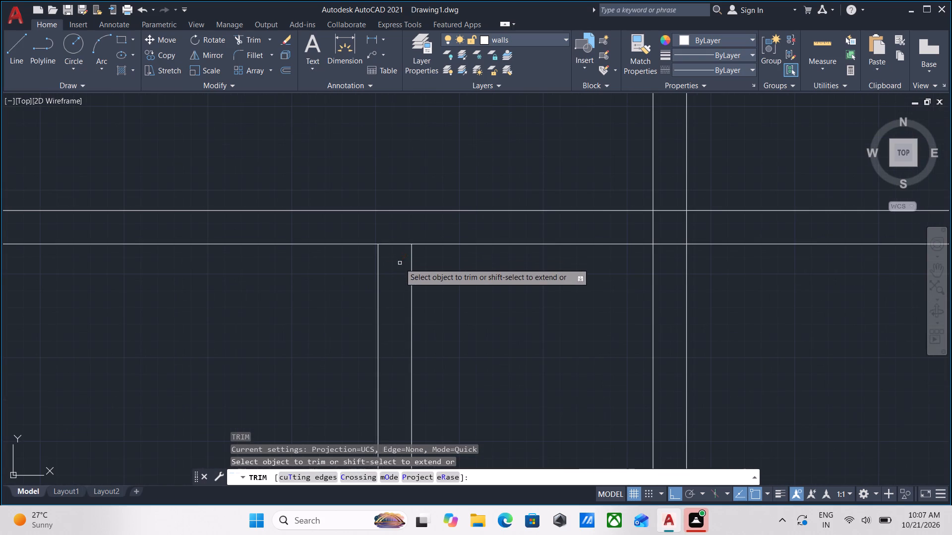
left_click(400, 263)
left_click(400, 228)
key("Escape")
key("grave")
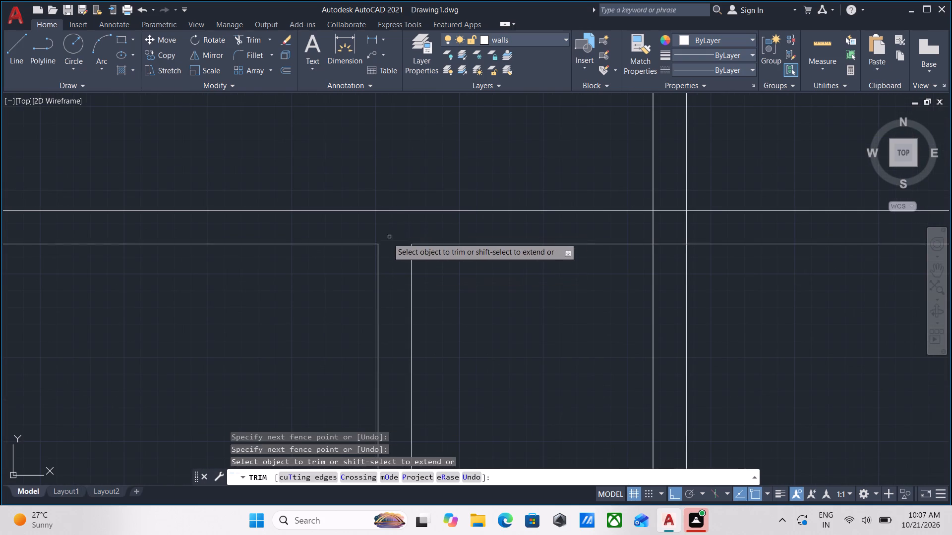
scroll(330, 262, "down", 3)
key("Escape")
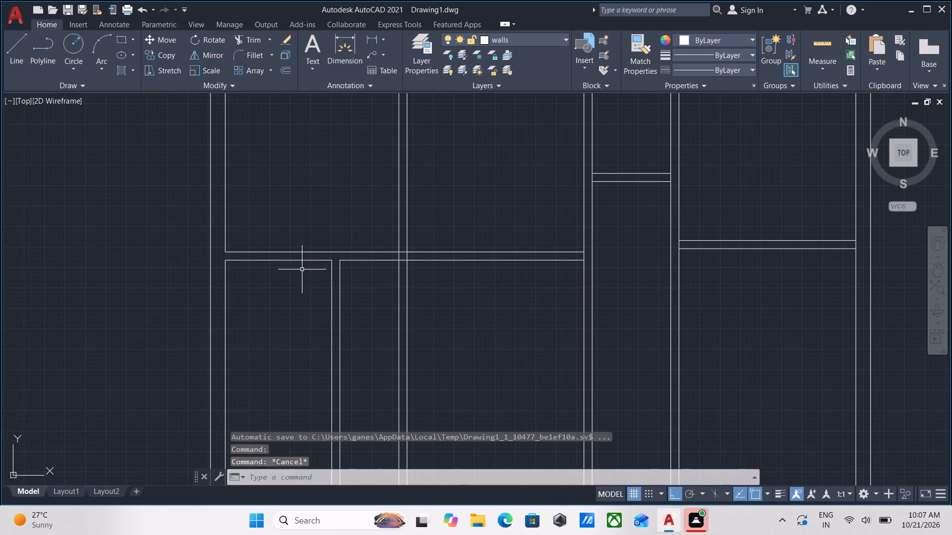
Offset the horizontal partition's lower face 6' downward between the left wall and the new vertical partition.
left_click(302, 269)
left_click(296, 253)
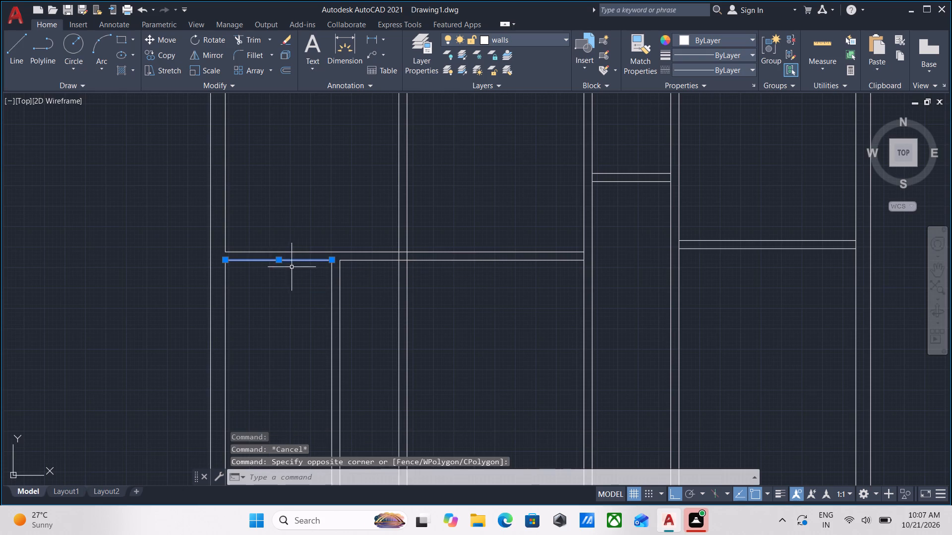
scroll(292, 267, "up", 2)
key("o")
key("Return")
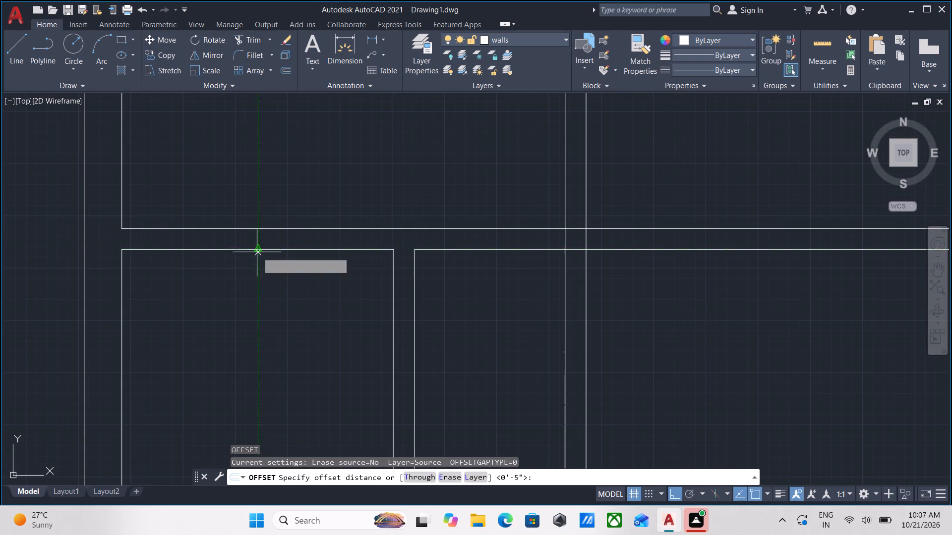
left_click(256, 252)
left_click(261, 324)
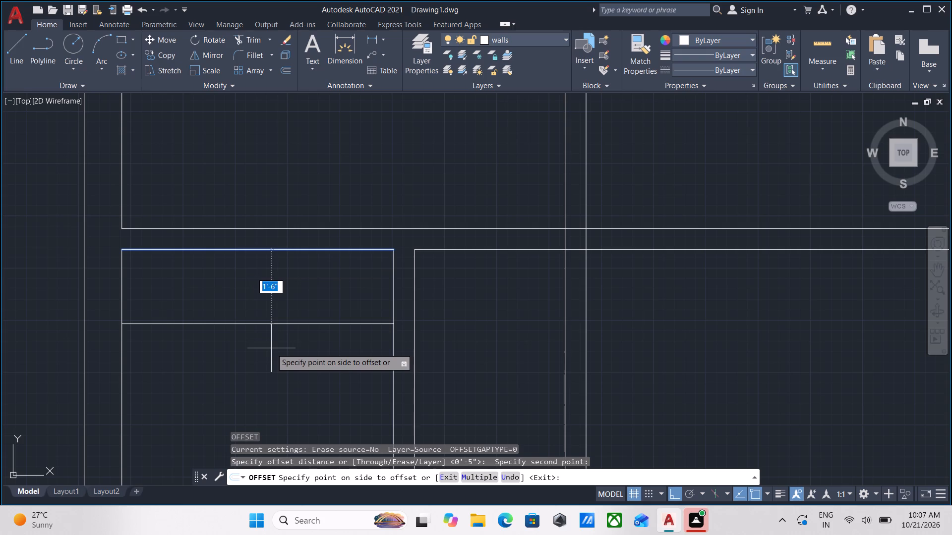
key("6")
key("apostrophe")
key("Return")
Offset the new horizontal line 5" downward to form the second face of the small room's lower partition.
scroll(277, 346, "down", 2)
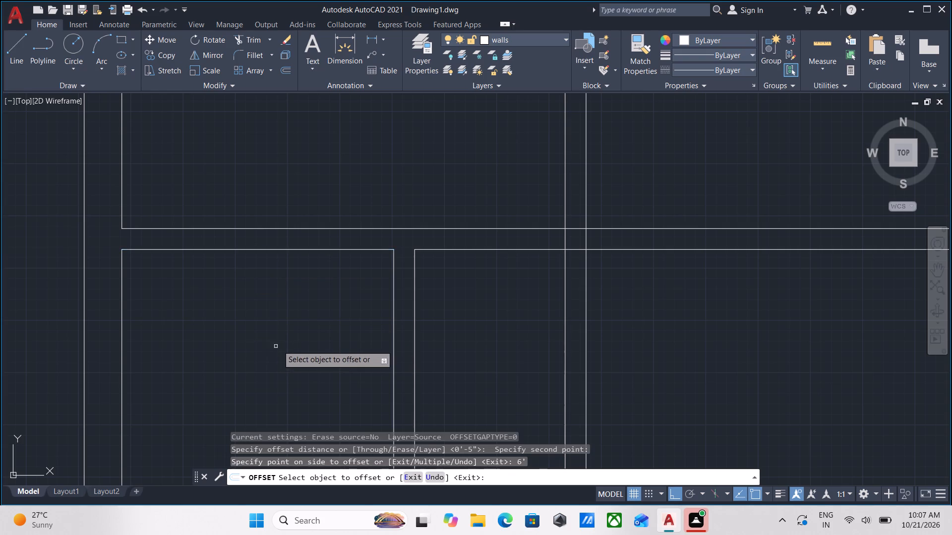
scroll(278, 345, "down", 1)
middle_click_drag(282, 340, 323, 225)
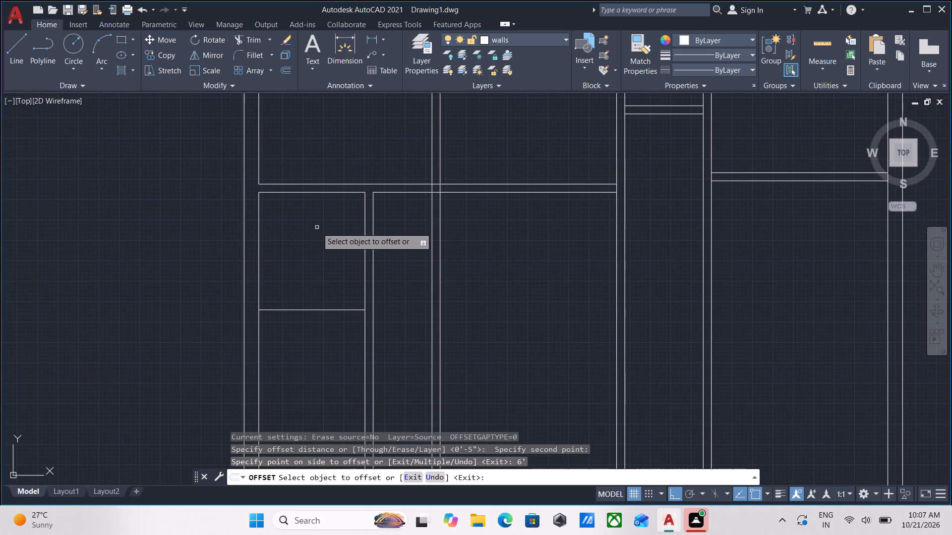
middle_click_drag(352, 288, 371, 217)
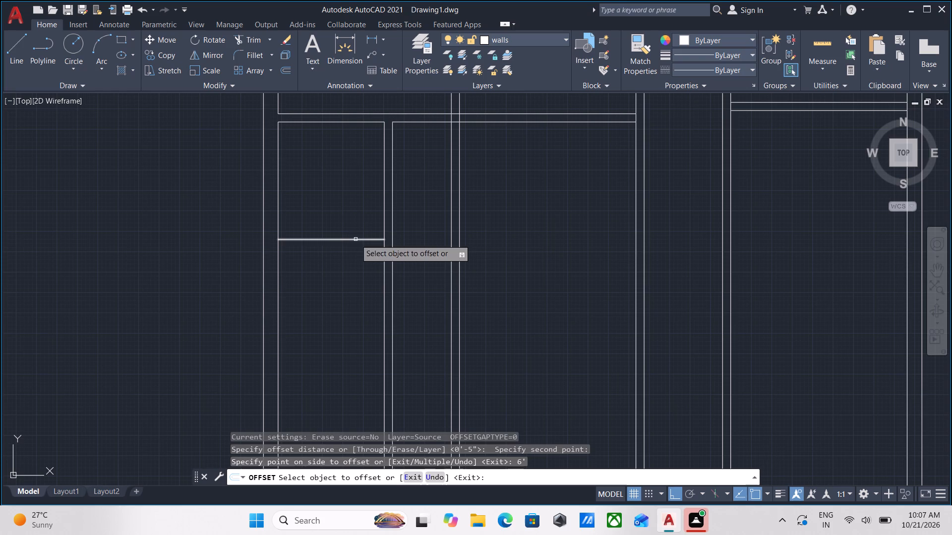
left_click(356, 239)
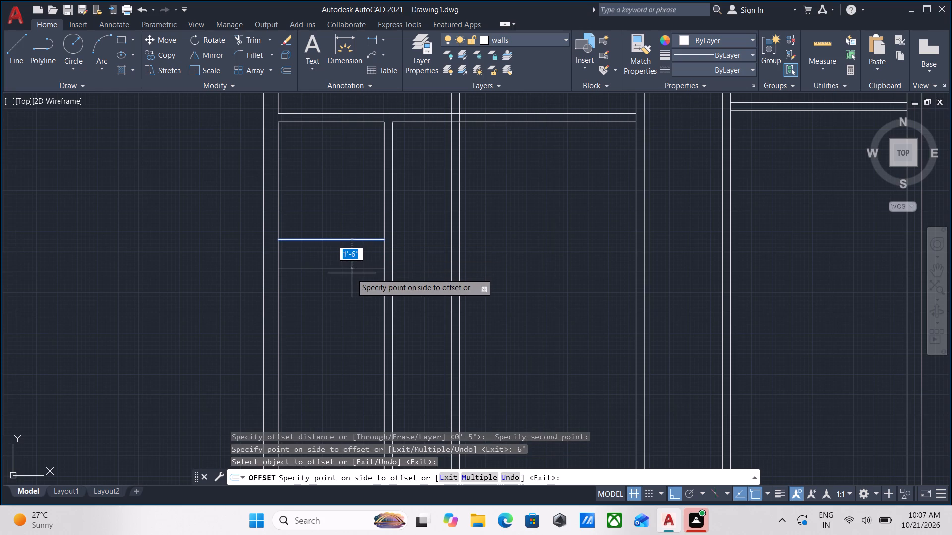
key("9")
key("BackSpace")
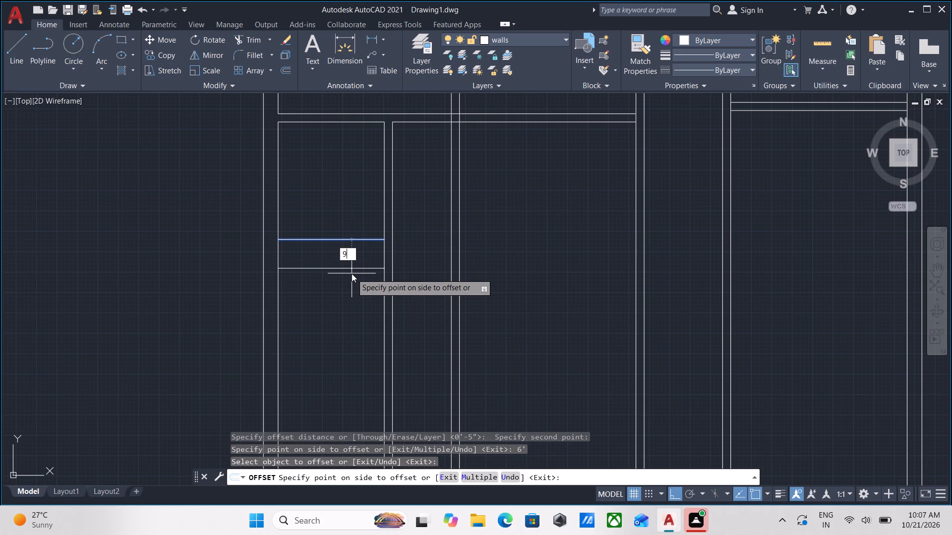
key("5")
key("Return")
scroll(350, 274, "up", 2)
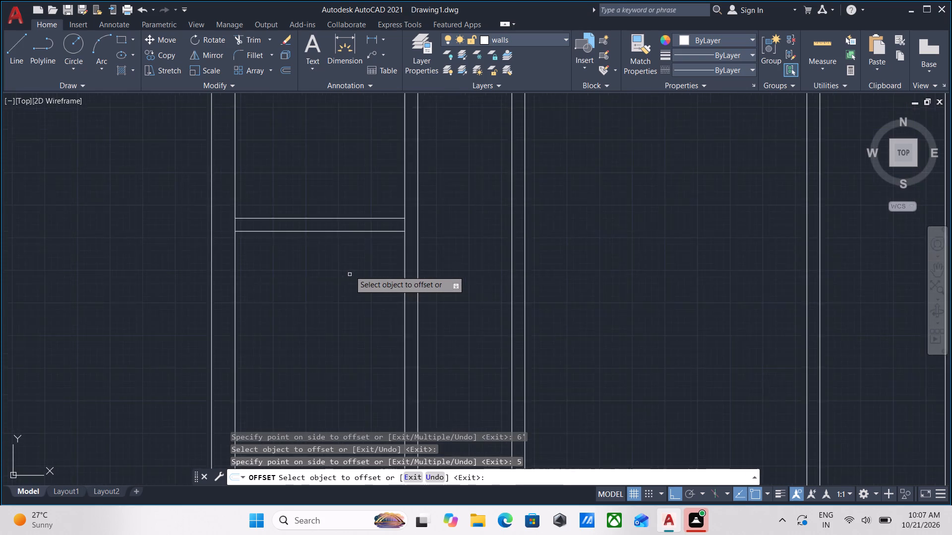
scroll(350, 270, "up", 1)
middle_click_drag(309, 236, 478, 261)
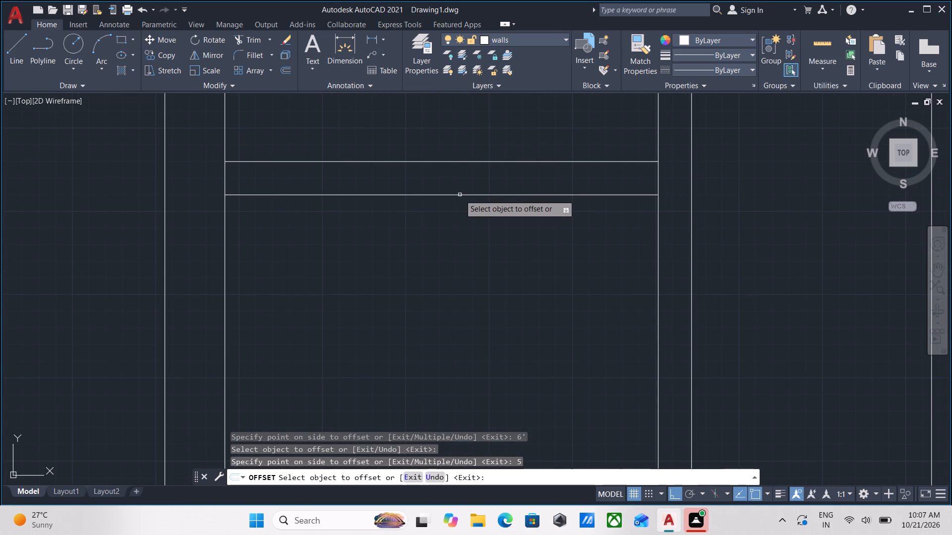
Offset the lower face of the small room's lower partition 3' downward.
left_click(460, 195)
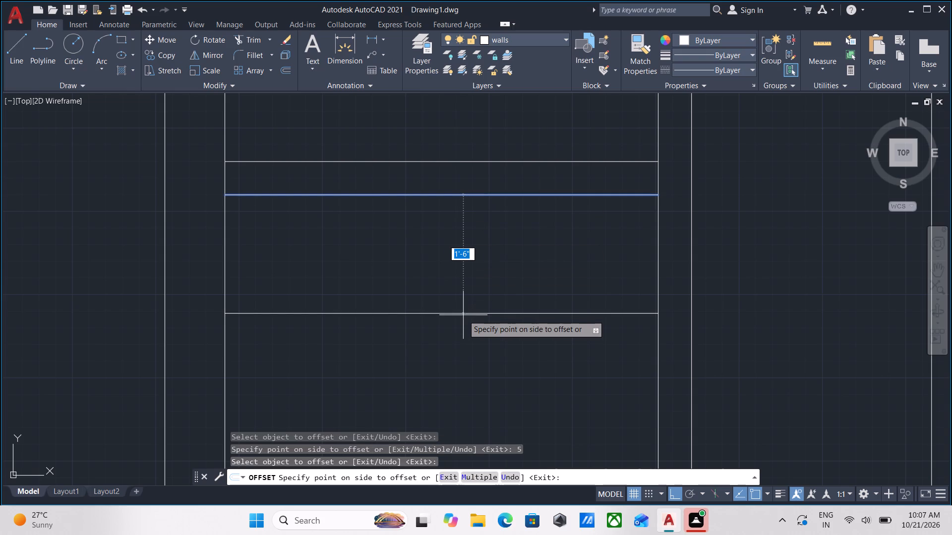
type("3'")
key("Return")
Offset the new horizontal line 5" downward to form the second face of the next partition below.
scroll(463, 315, "down", 2)
middle_click_drag(463, 315, 461, 203)
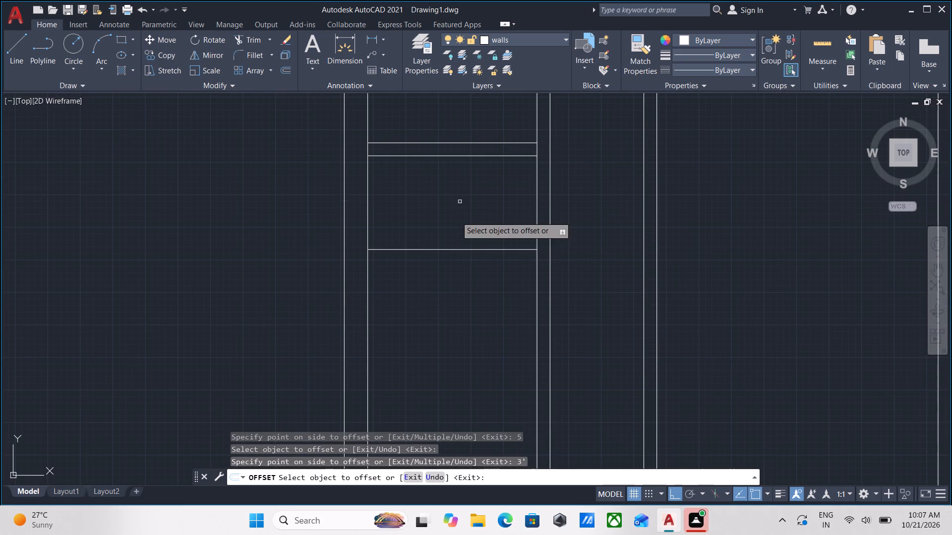
left_click(464, 251)
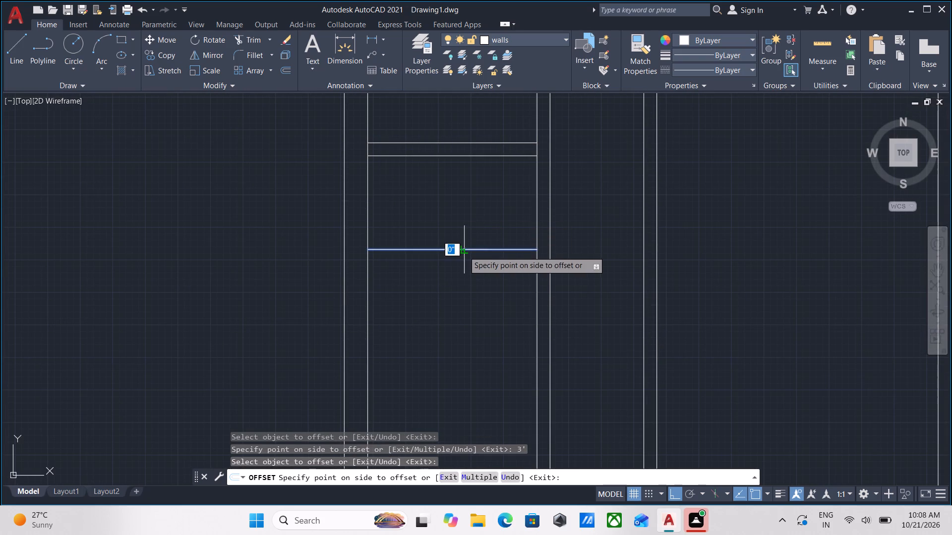
key("5")
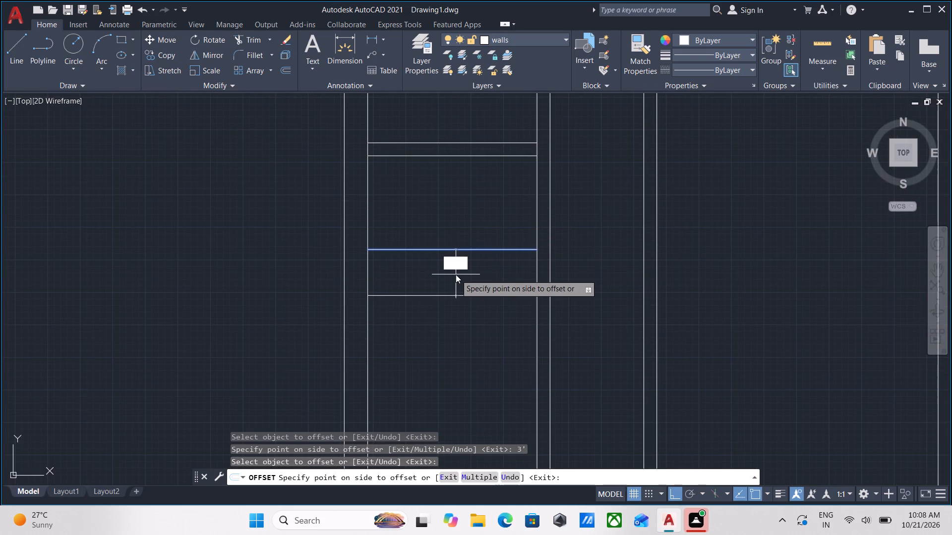
key("Return")
scroll(456, 274, "down", 2)
middle_click_drag(456, 274, 356, 298)
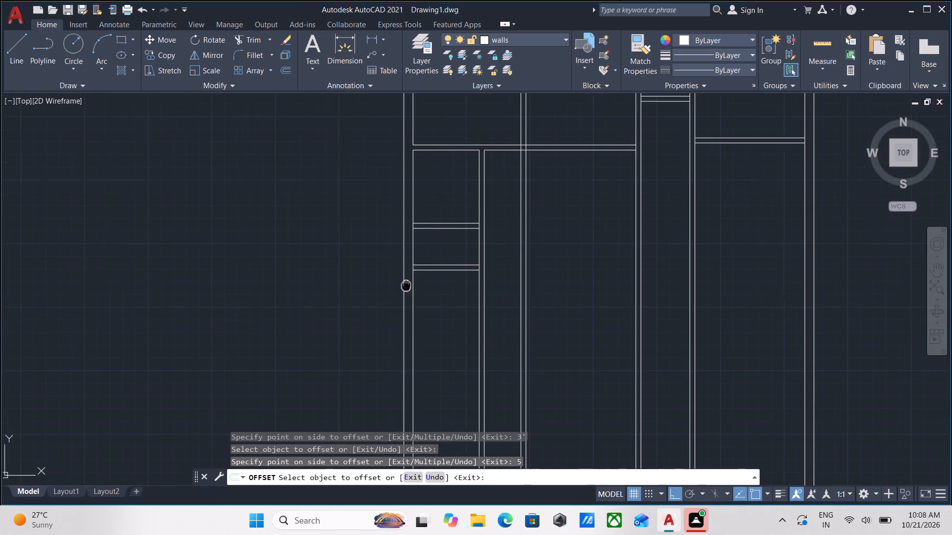
middle_click_drag(356, 298, 251, 323)
scroll(335, 269, "down", 1)
middle_click_drag(335, 269, 336, 339)
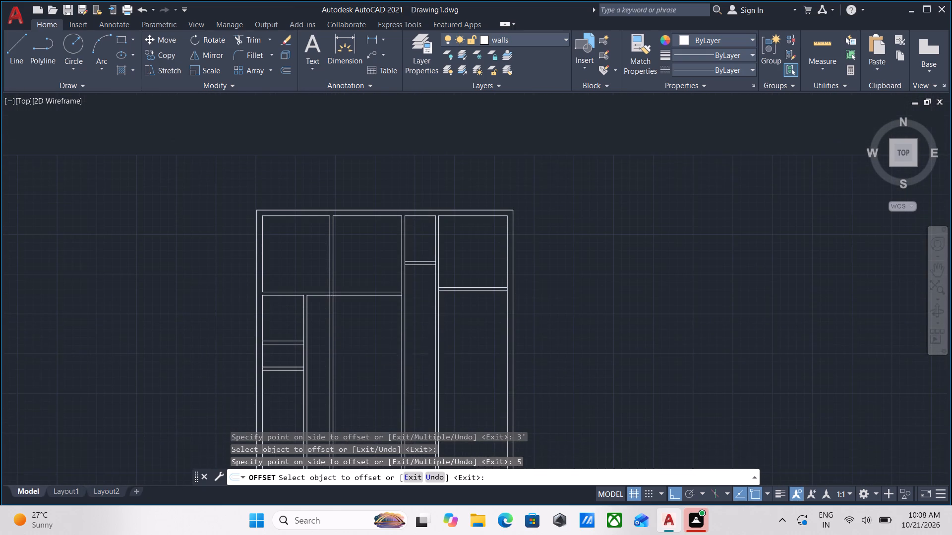
scroll(343, 320, "up", 2)
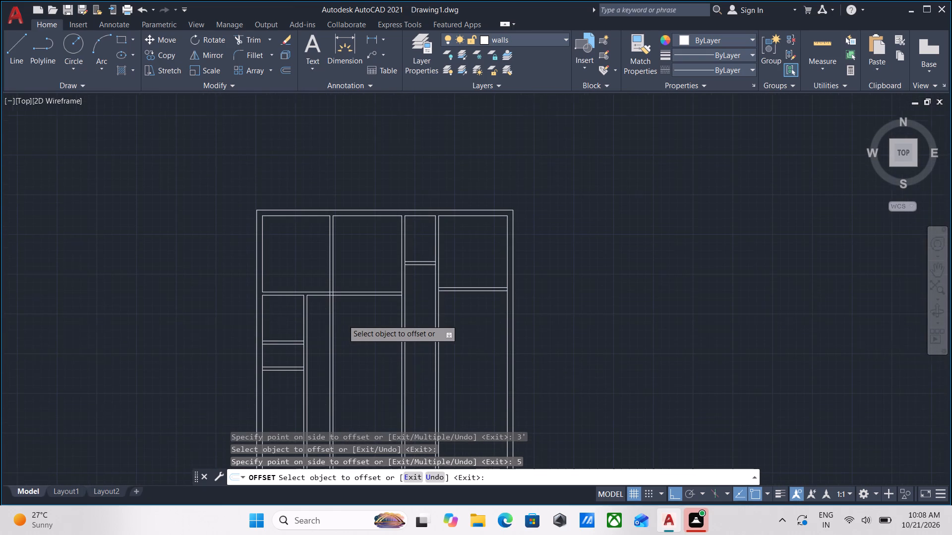
scroll(343, 320, "down", 2)
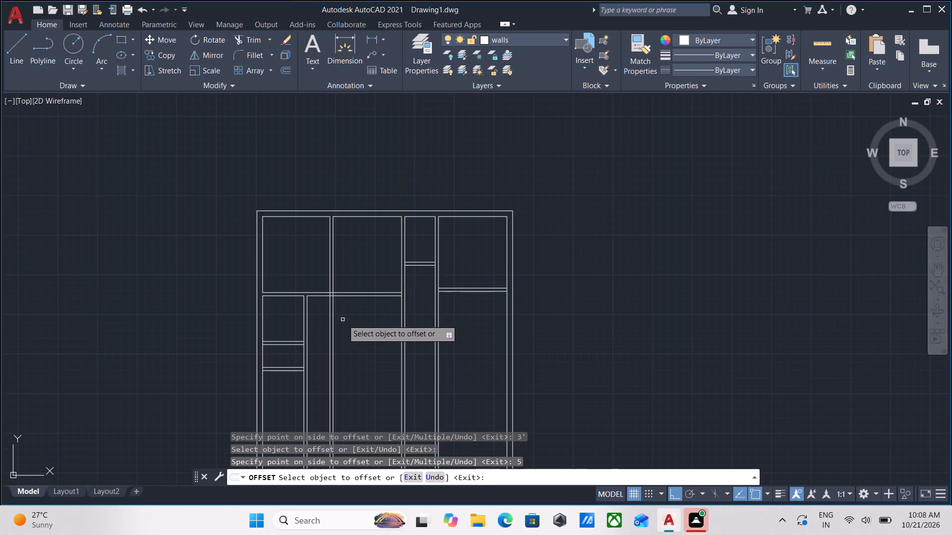
key("Escape")
Trim both faces of the vertical partition between the two upper-left rooms below the horizontal partition's lower face.
scroll(343, 320, "down", 2)
middle_click_drag(343, 320, 345, 215)
scroll(339, 205, "up", 3)
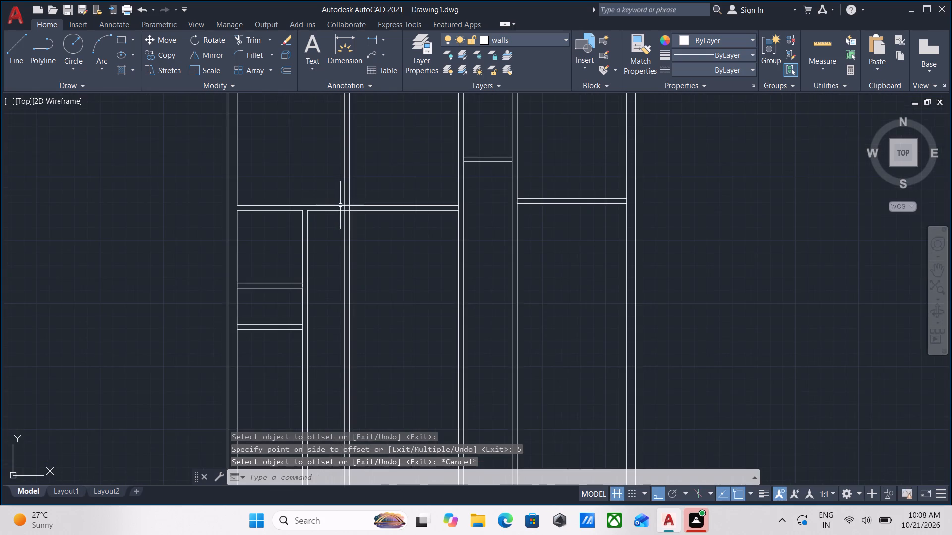
scroll(346, 204, "up", 3)
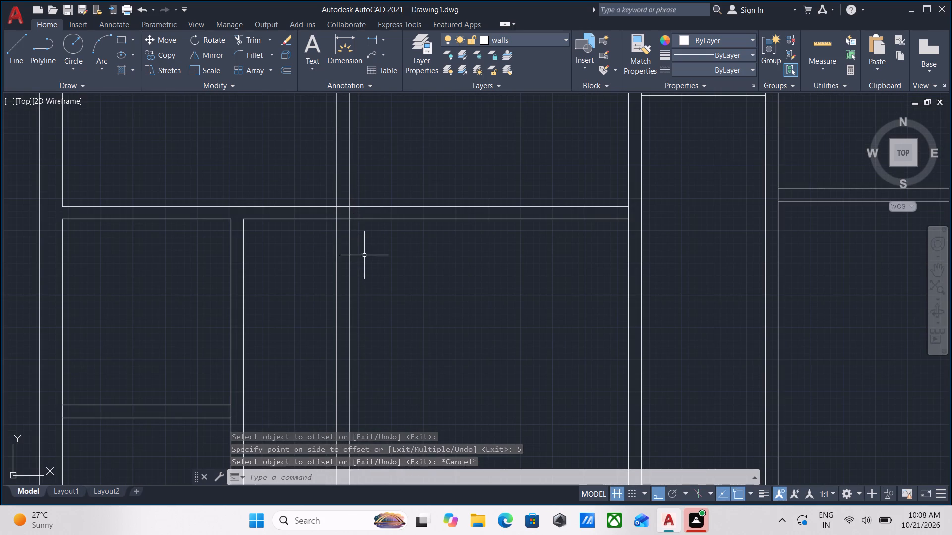
scroll(367, 265, "up", 2)
scroll(360, 223, "down", 1)
middle_click_drag(360, 223, 370, 258)
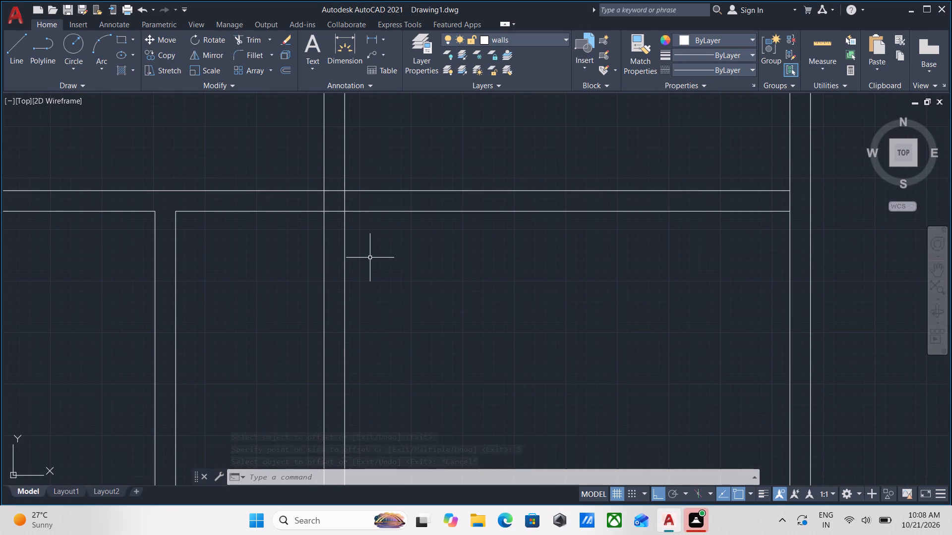
type("tr")
key("Return")
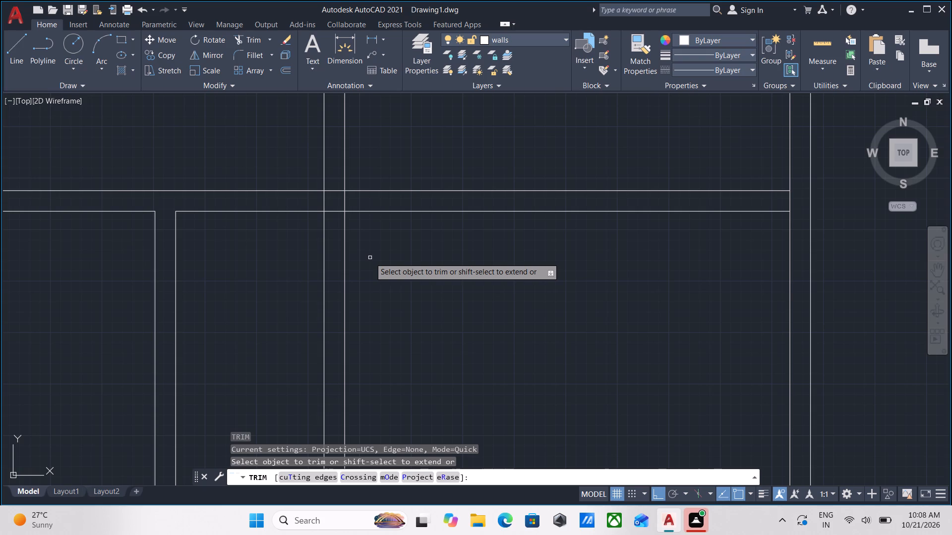
left_click(370, 258)
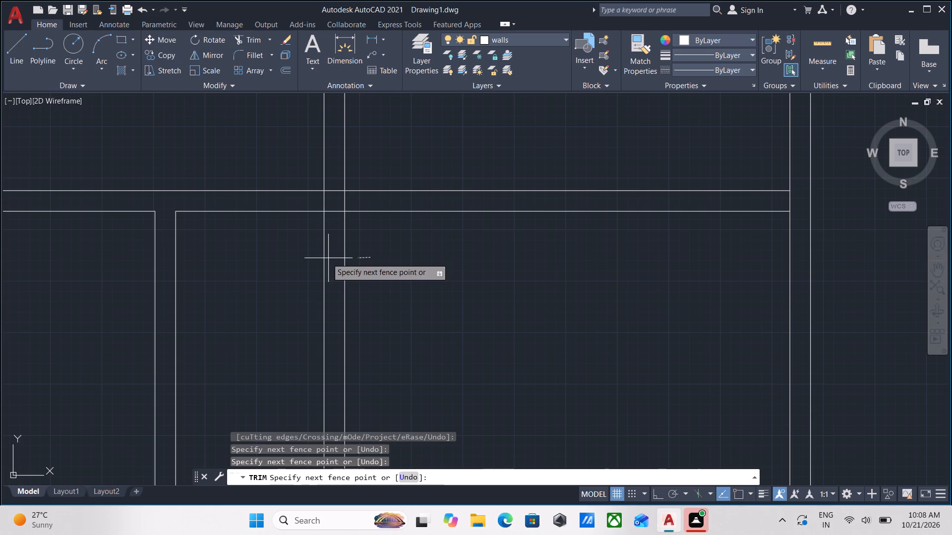
left_click(294, 266)
scroll(355, 277, "down", 3)
middle_click_drag(355, 277, 366, 269)
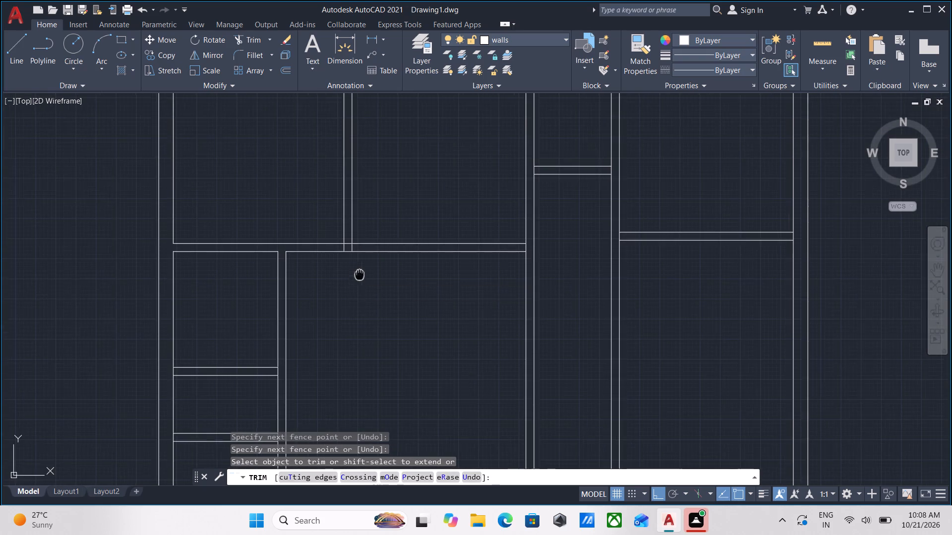
middle_click_drag(366, 269, 389, 249)
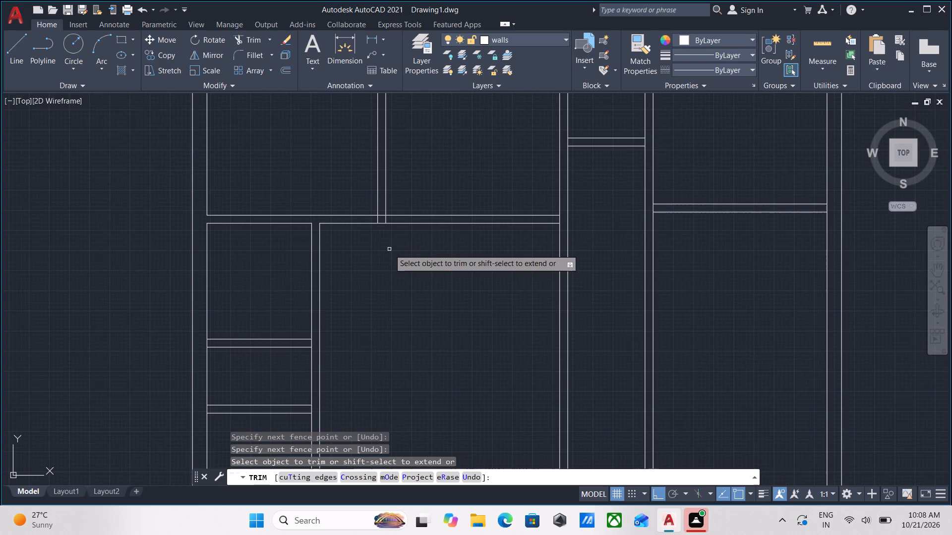
key("Escape")
key("Escape")
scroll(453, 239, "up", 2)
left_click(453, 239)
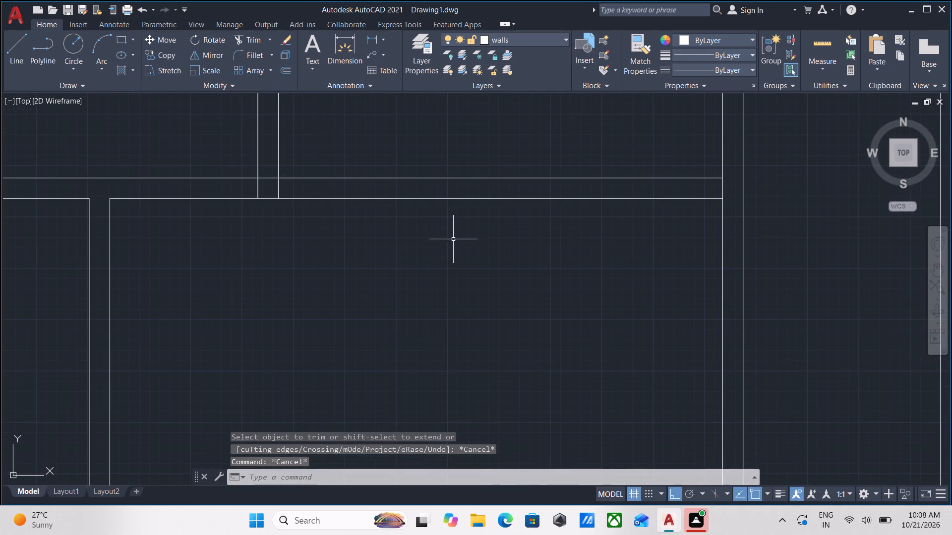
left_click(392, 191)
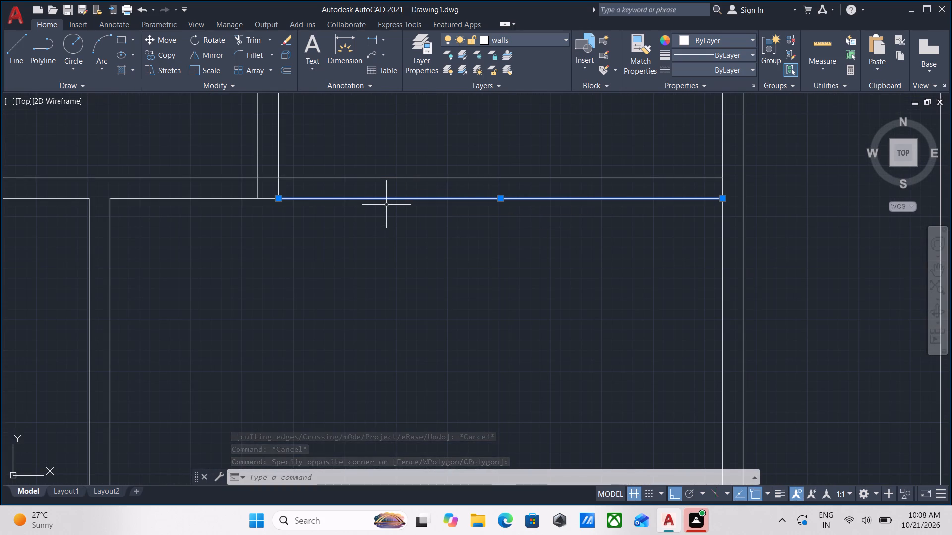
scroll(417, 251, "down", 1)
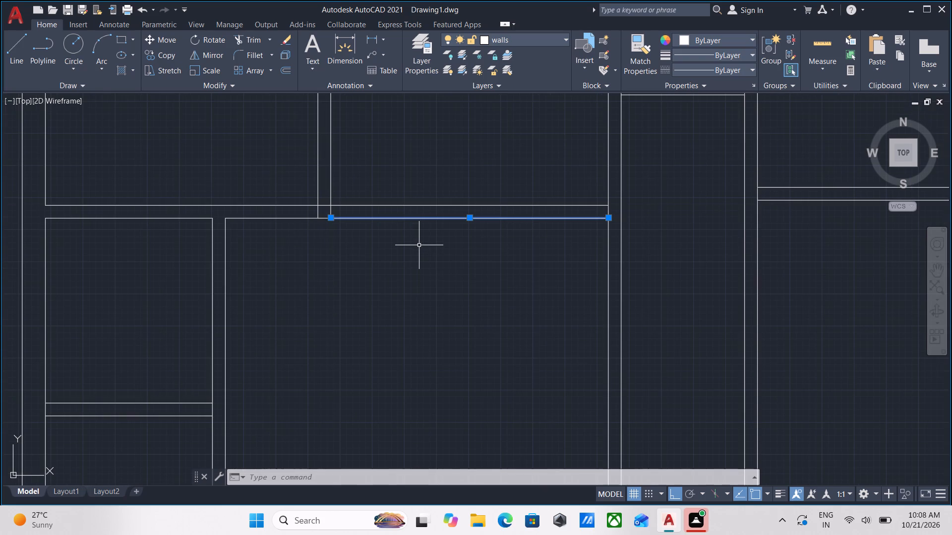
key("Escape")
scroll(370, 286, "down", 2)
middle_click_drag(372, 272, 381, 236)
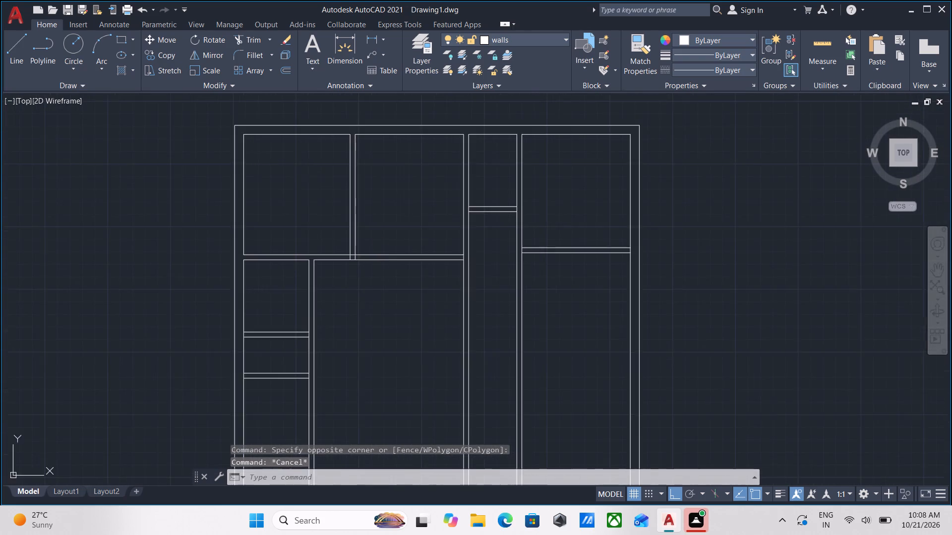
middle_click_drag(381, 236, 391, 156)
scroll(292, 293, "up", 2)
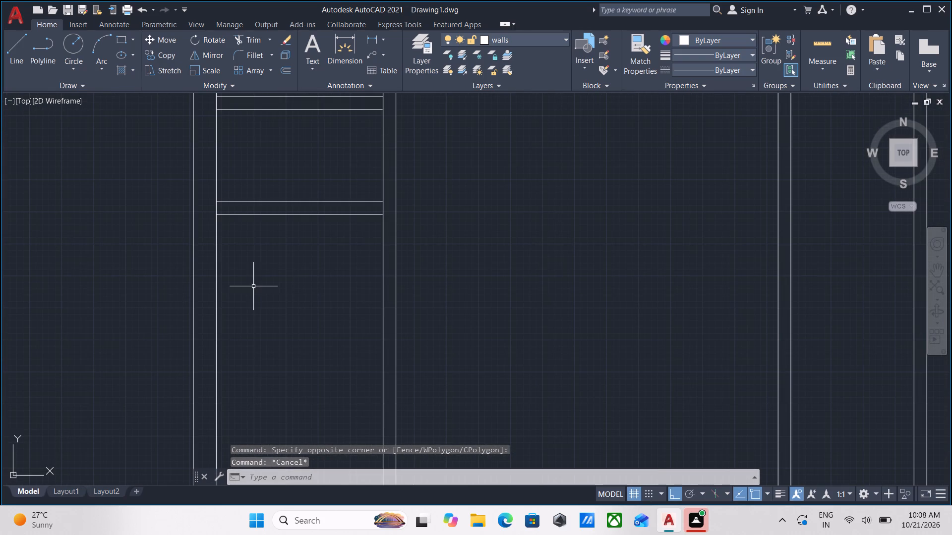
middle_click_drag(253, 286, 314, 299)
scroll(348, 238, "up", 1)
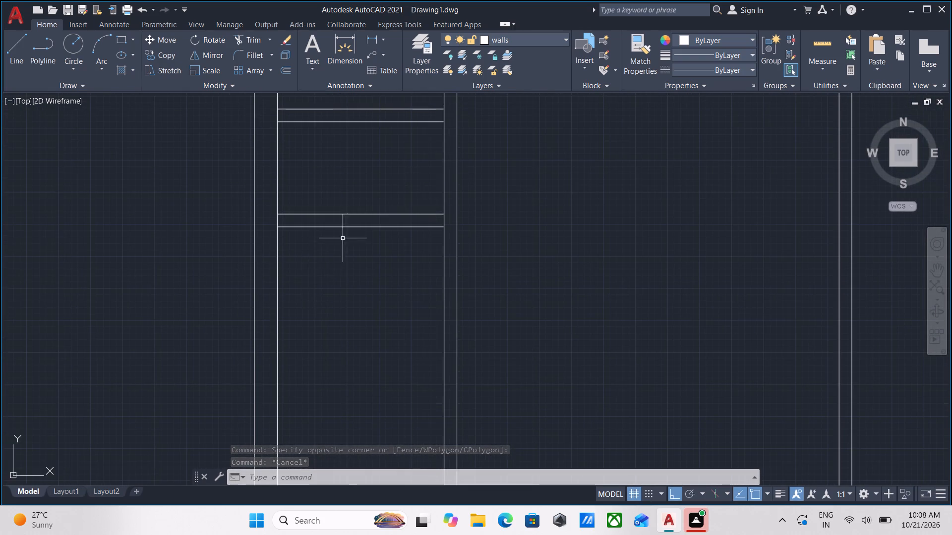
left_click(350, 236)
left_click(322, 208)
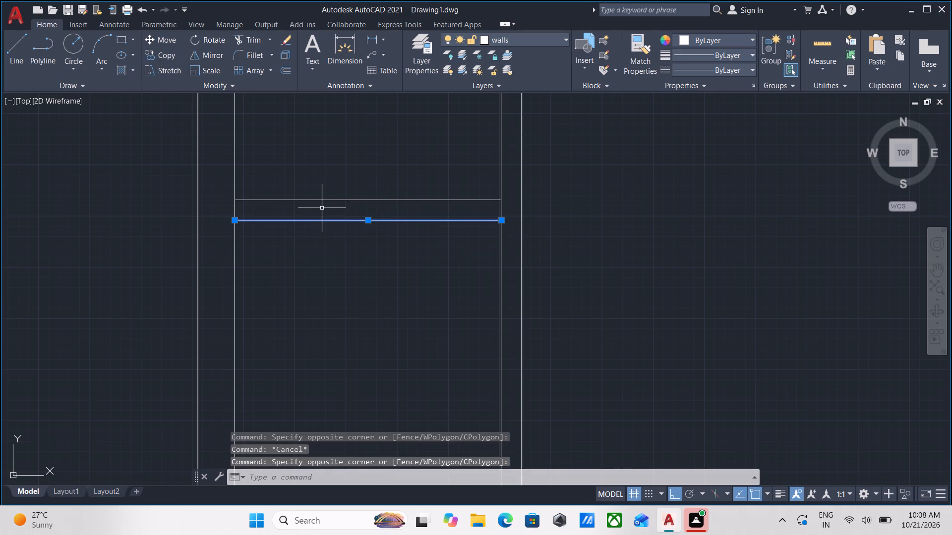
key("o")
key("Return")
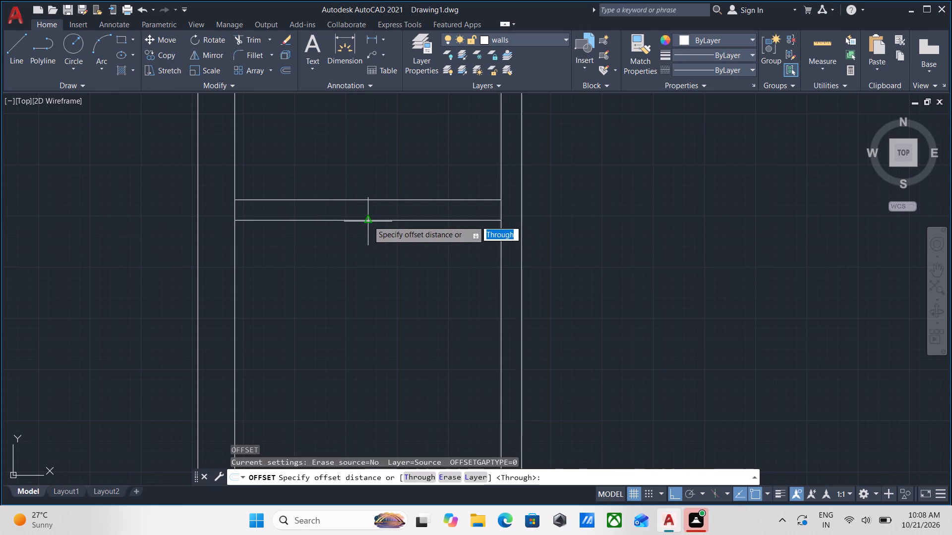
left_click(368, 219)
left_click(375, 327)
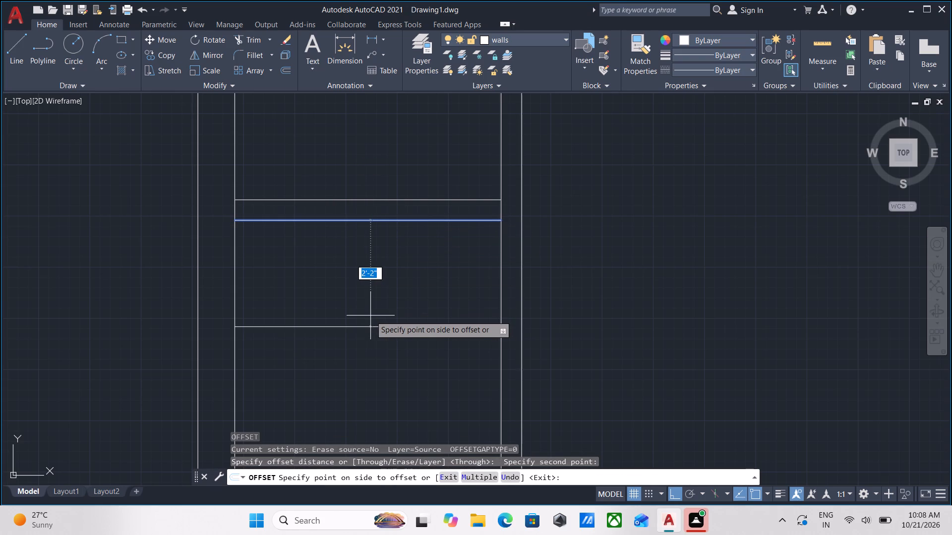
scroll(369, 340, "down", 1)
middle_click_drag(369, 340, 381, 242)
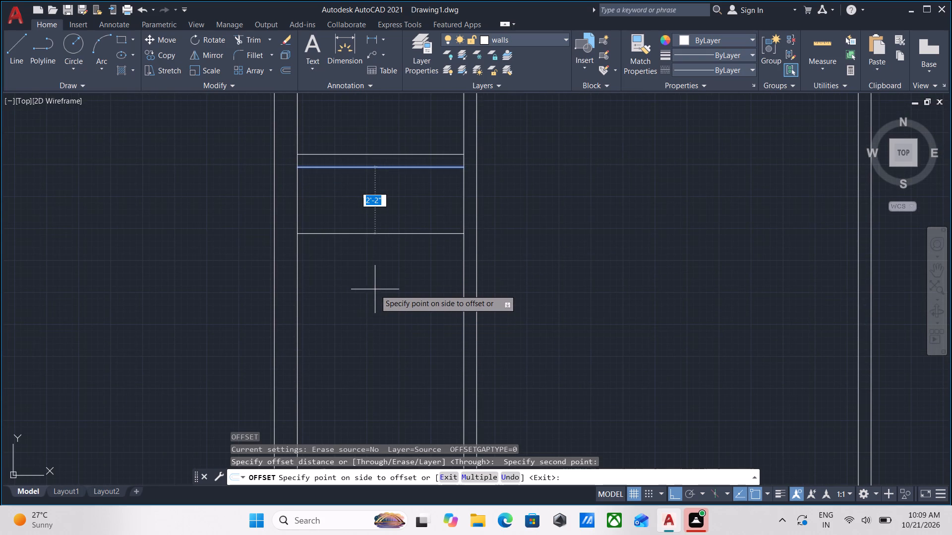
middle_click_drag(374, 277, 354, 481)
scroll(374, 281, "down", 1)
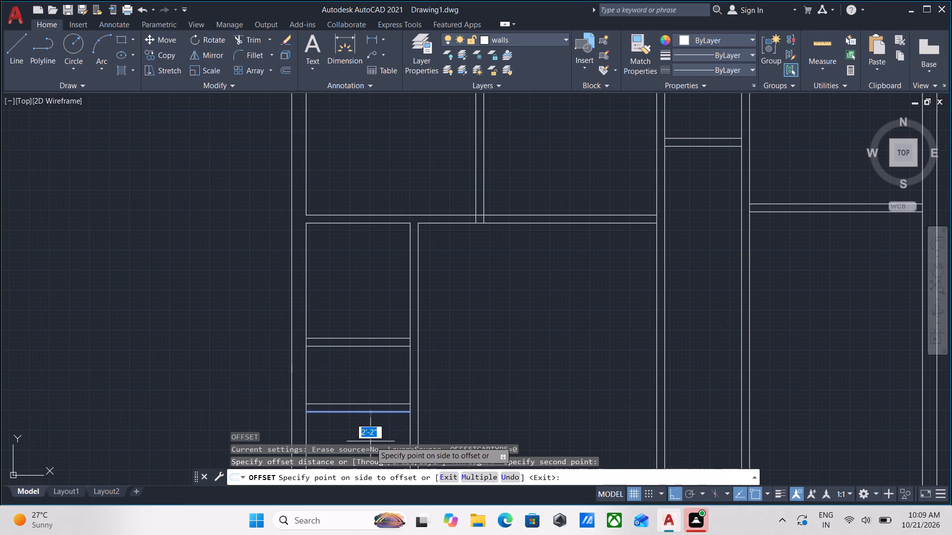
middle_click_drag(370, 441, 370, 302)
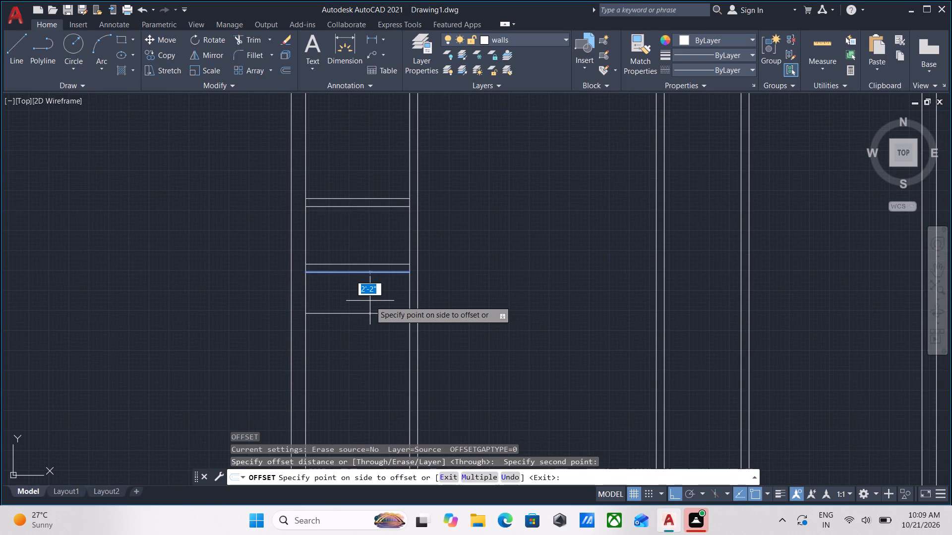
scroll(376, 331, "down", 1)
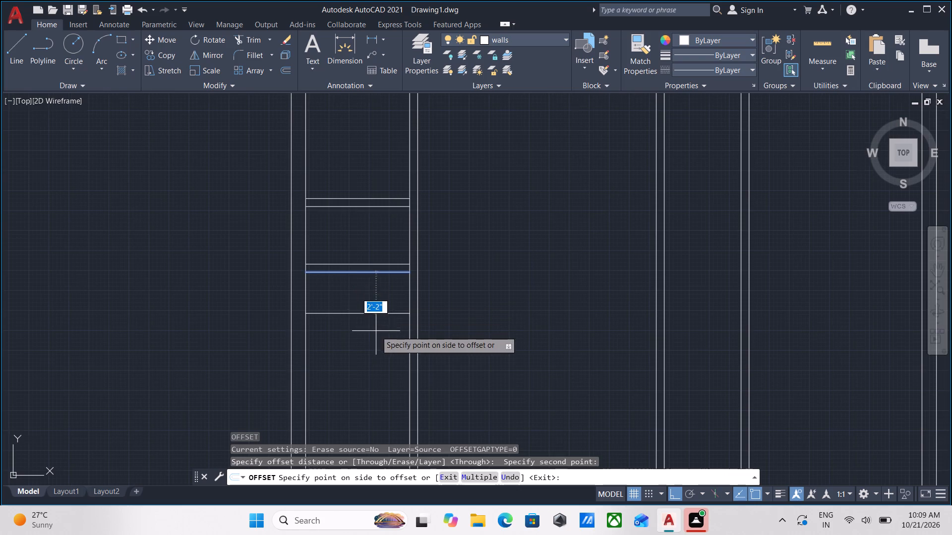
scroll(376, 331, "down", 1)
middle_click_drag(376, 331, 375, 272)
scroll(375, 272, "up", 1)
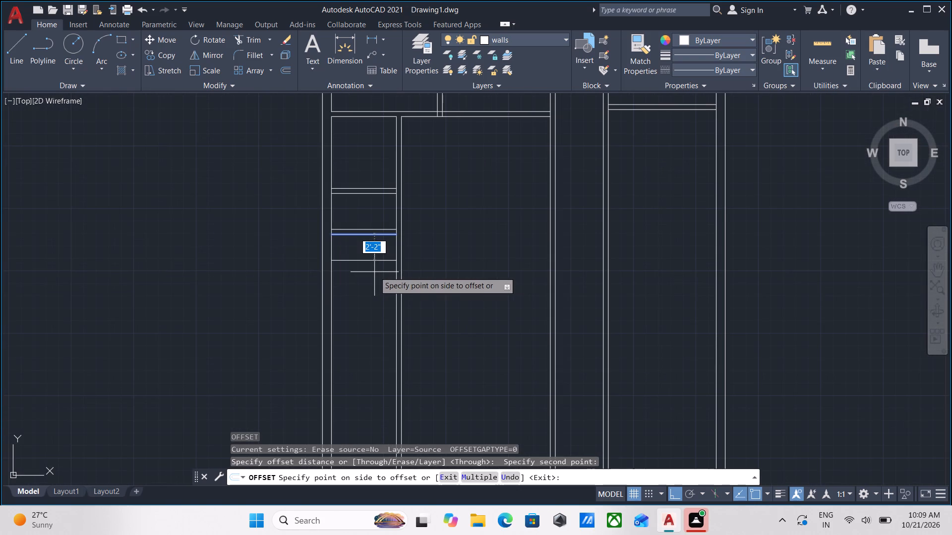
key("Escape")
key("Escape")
Measure the widths and spacings of the small rooms stacked along the left outer wall.
scroll(368, 226, "up", 2)
scroll(335, 205, "up", 1)
middle_click_drag(335, 205, 343, 353)
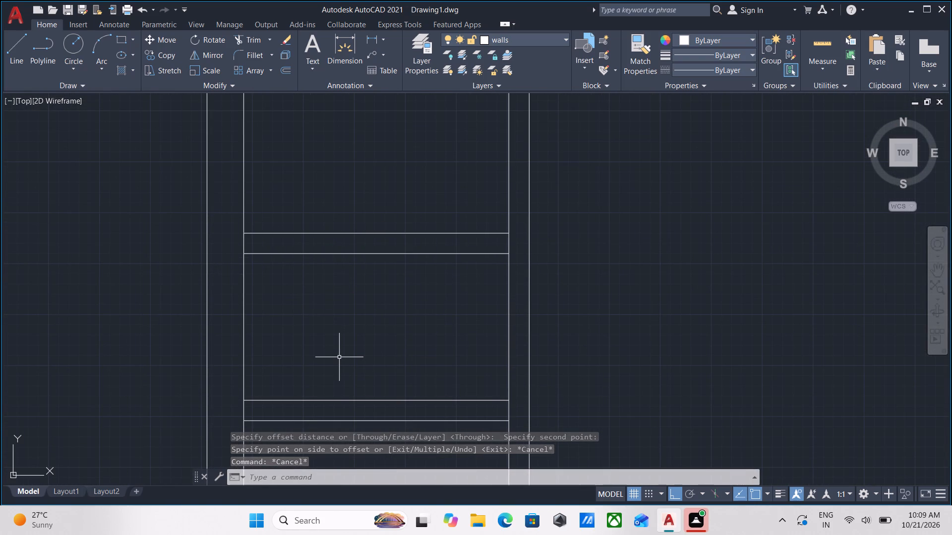
scroll(352, 349, "up", 1)
scroll(352, 349, "down", 4)
middle_click_drag(366, 333, 364, 385)
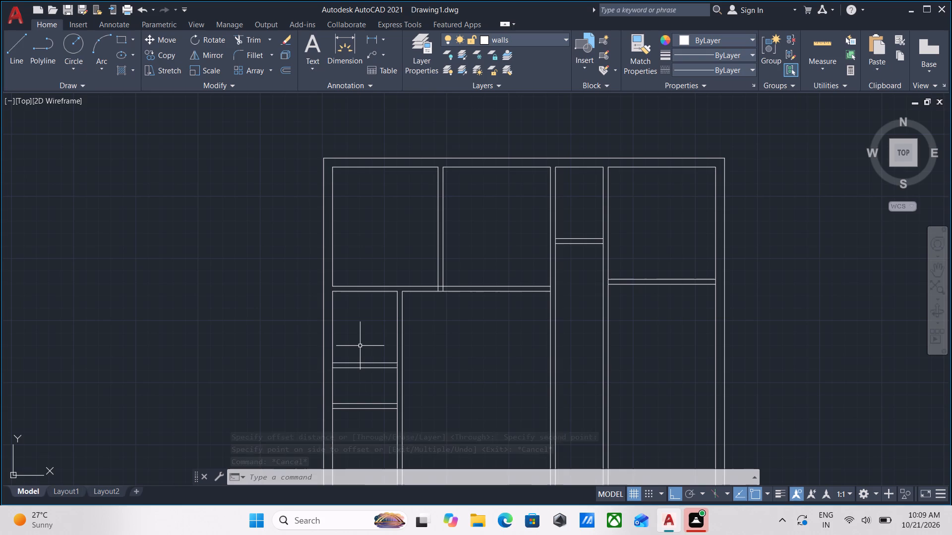
scroll(362, 326, "up", 2)
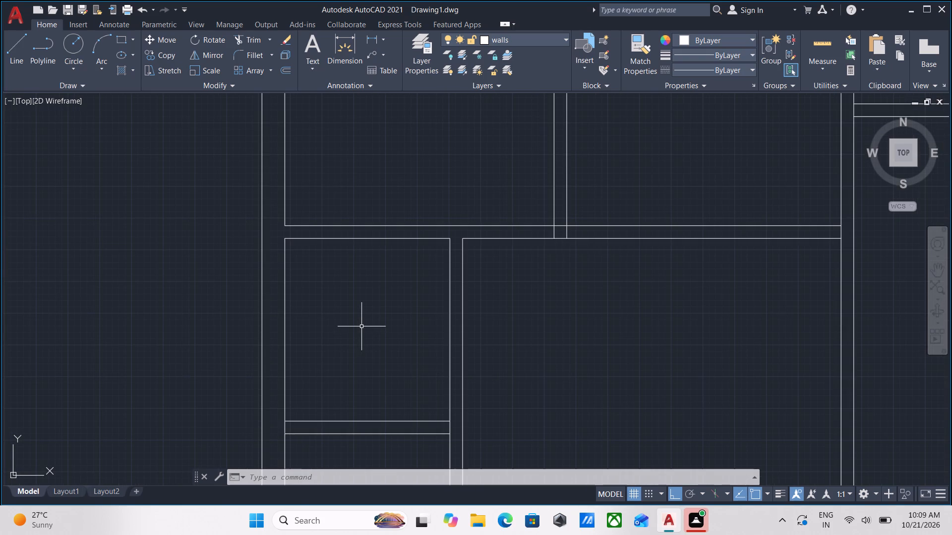
type("mea")
key("Return")
scroll(375, 333, "down", 2)
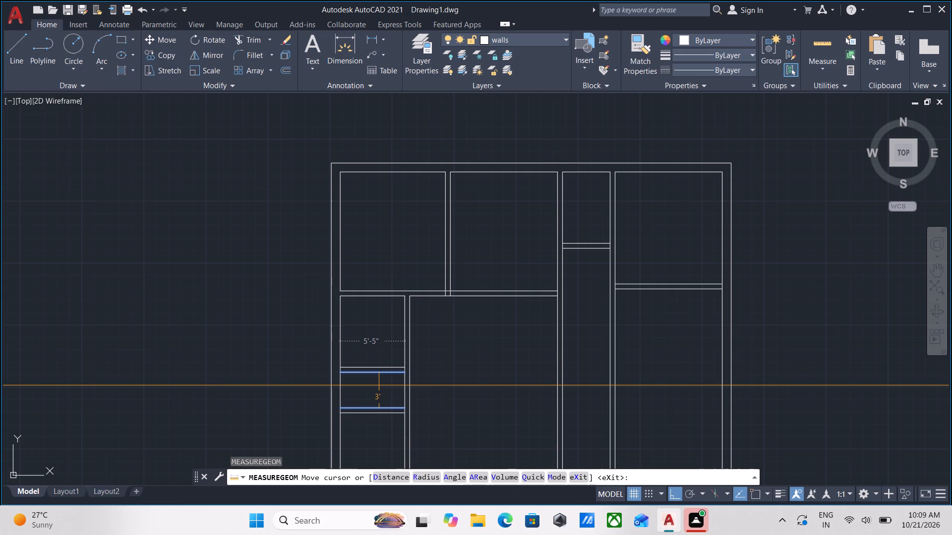
scroll(395, 430, "down", 1)
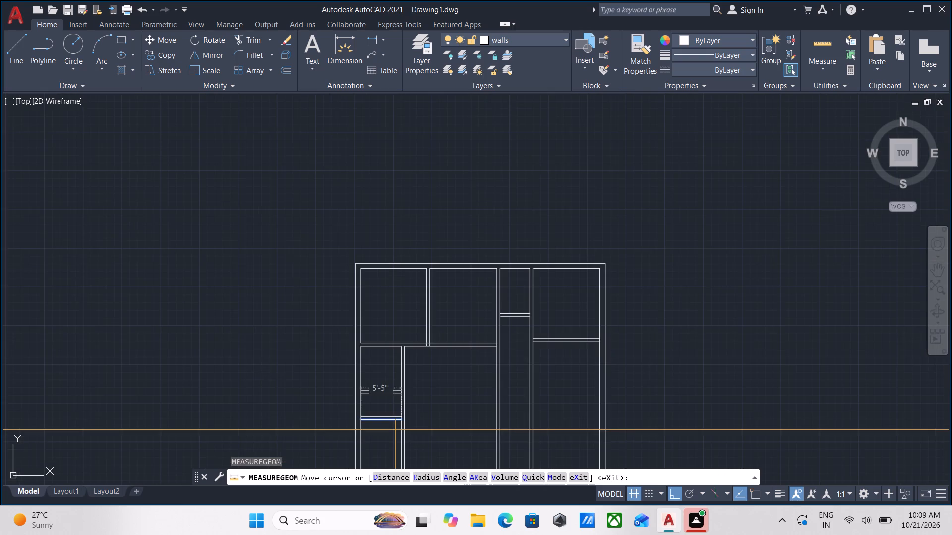
middle_click_drag(395, 429, 372, 338)
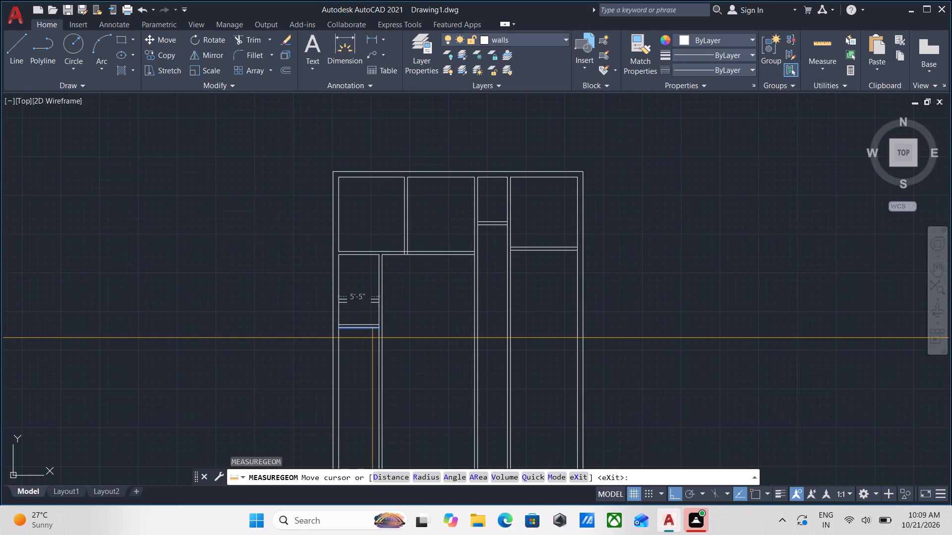
key("Escape")
Offset the lower face of the lowest partition in the left column of small rooms 8'3" downward.
scroll(356, 318, "up", 2)
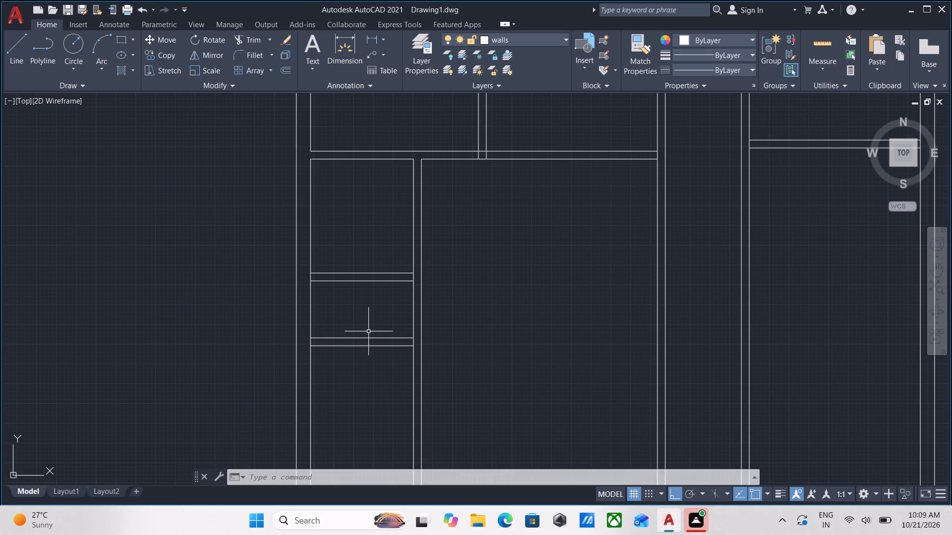
scroll(368, 331, "down", 1)
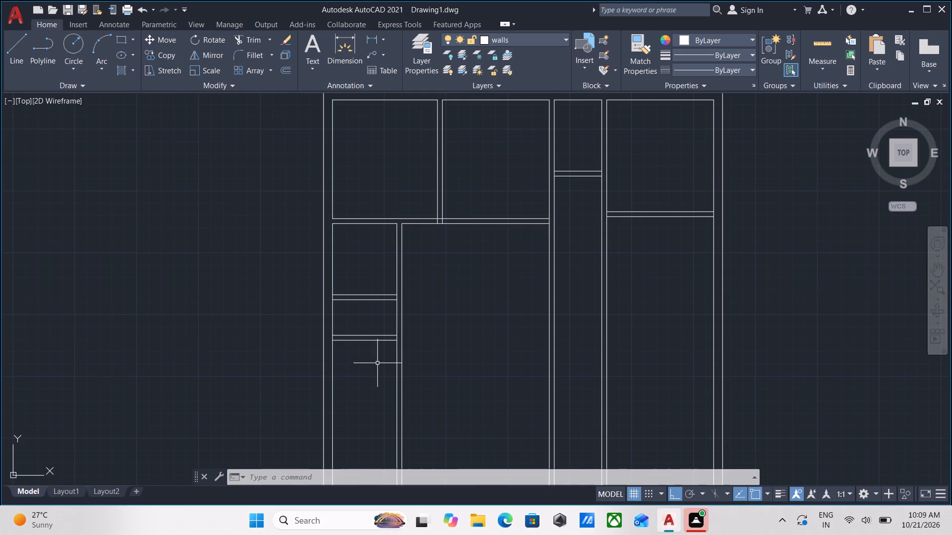
scroll(377, 363, "up", 3)
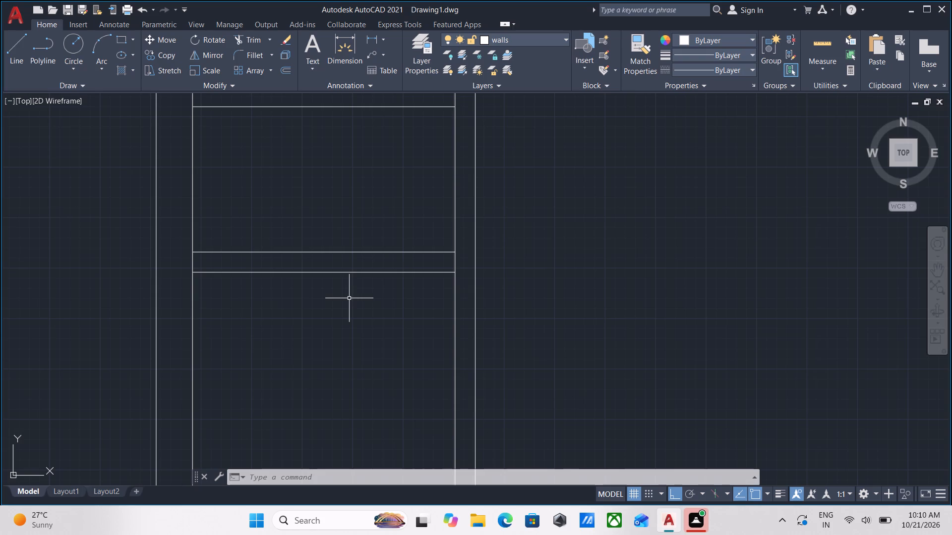
left_click(354, 307)
left_click(284, 263)
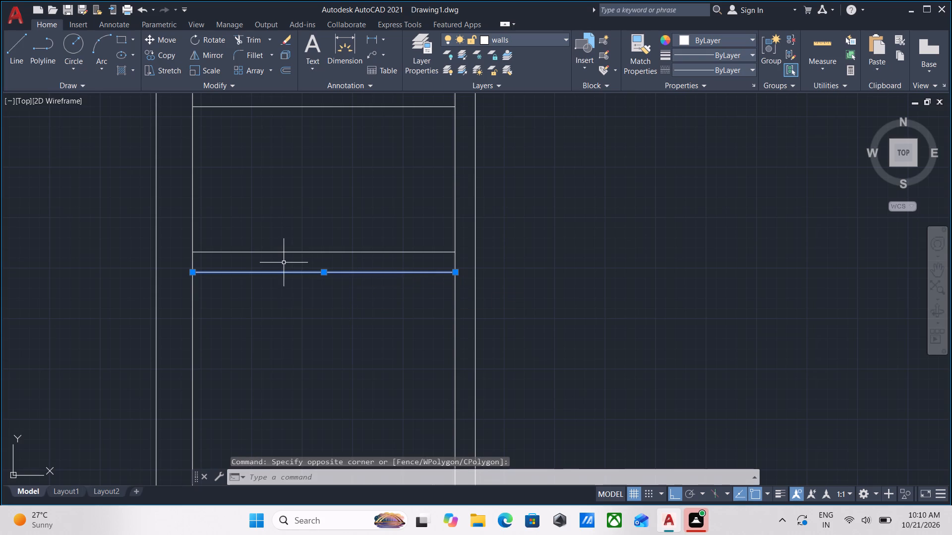
key("o")
key("Return")
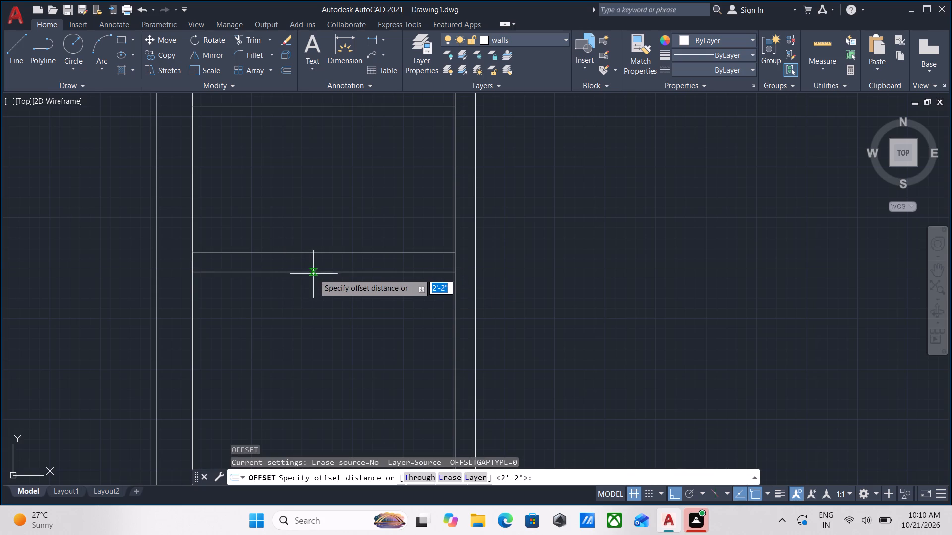
left_click(321, 269)
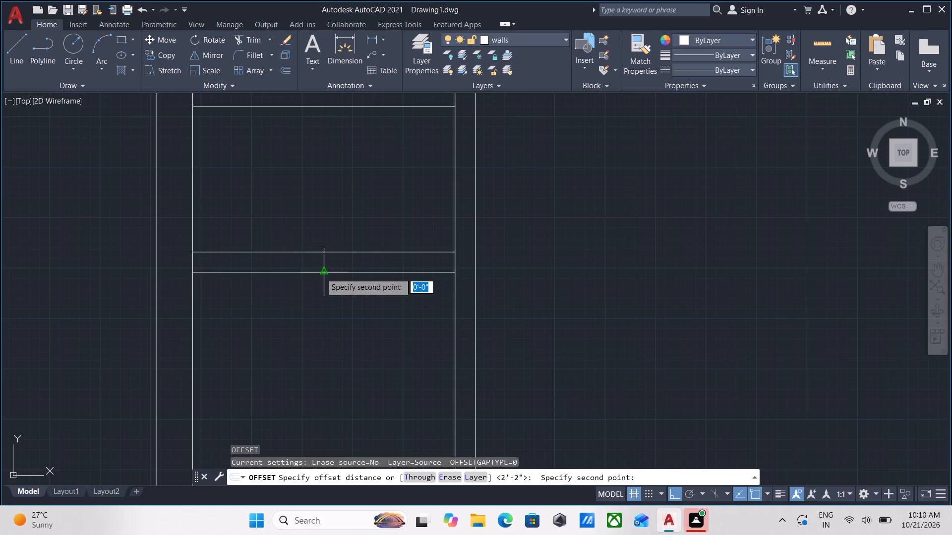
middle_click_drag(335, 372, 336, 301)
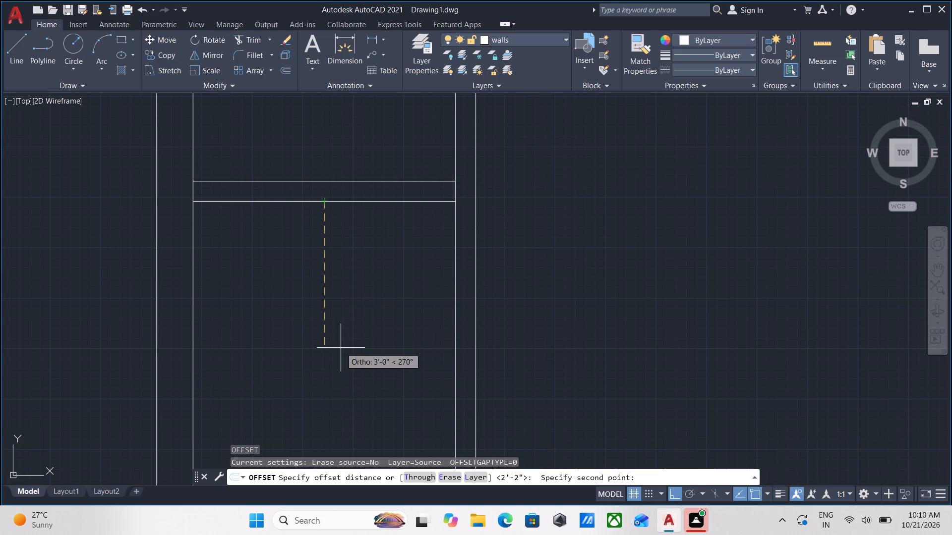
left_click(319, 261)
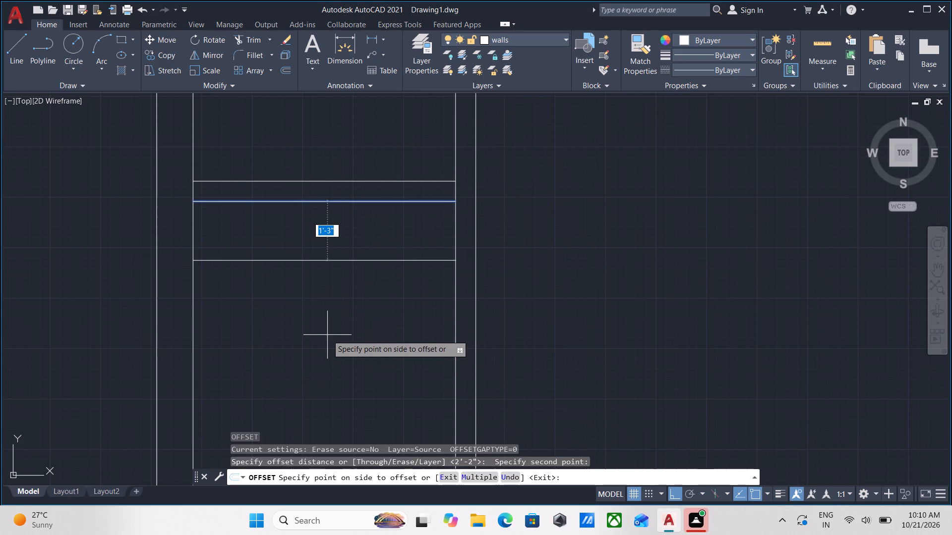
type("8'3")
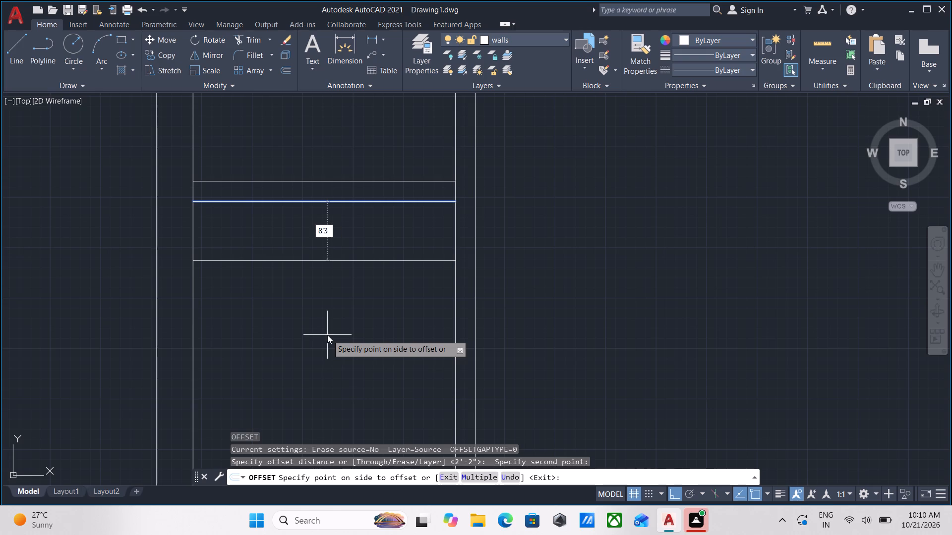
key("Return")
Offset the new horizontal line 5" downward to form the second face of the left column's next partition.
scroll(327, 335, "down", 2)
middle_click_drag(327, 334, 345, 246)
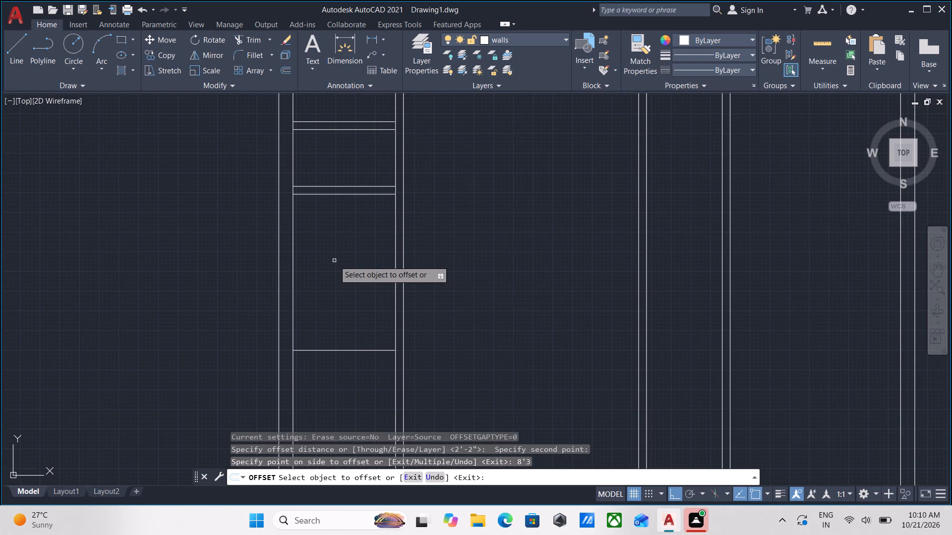
scroll(343, 399, "up", 2)
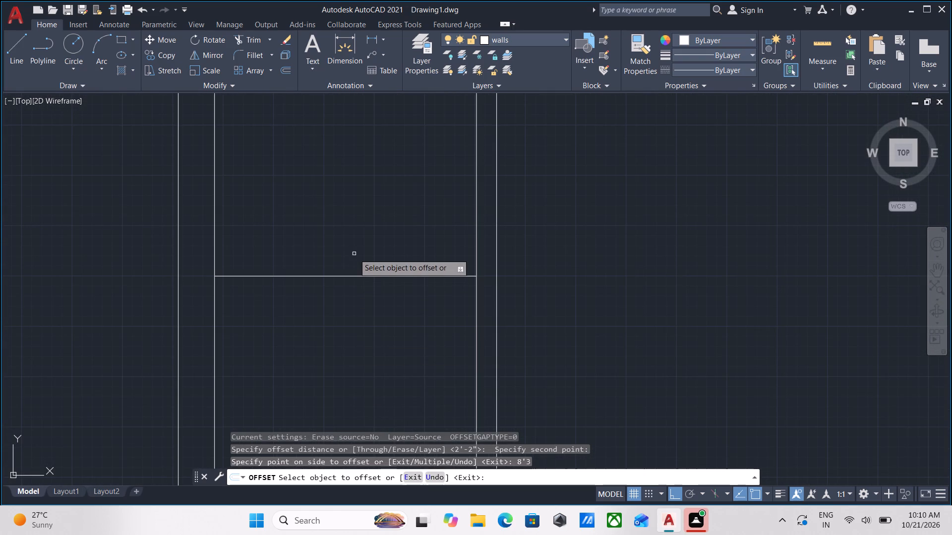
left_click(354, 277)
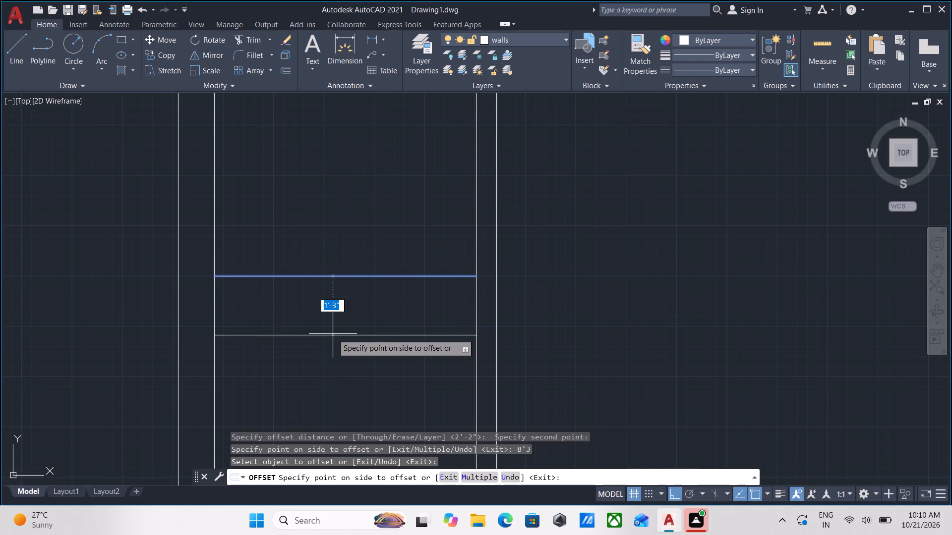
key("5")
key("Return")
scroll(338, 334, "down", 3)
middle_click_drag(338, 334, 270, 336)
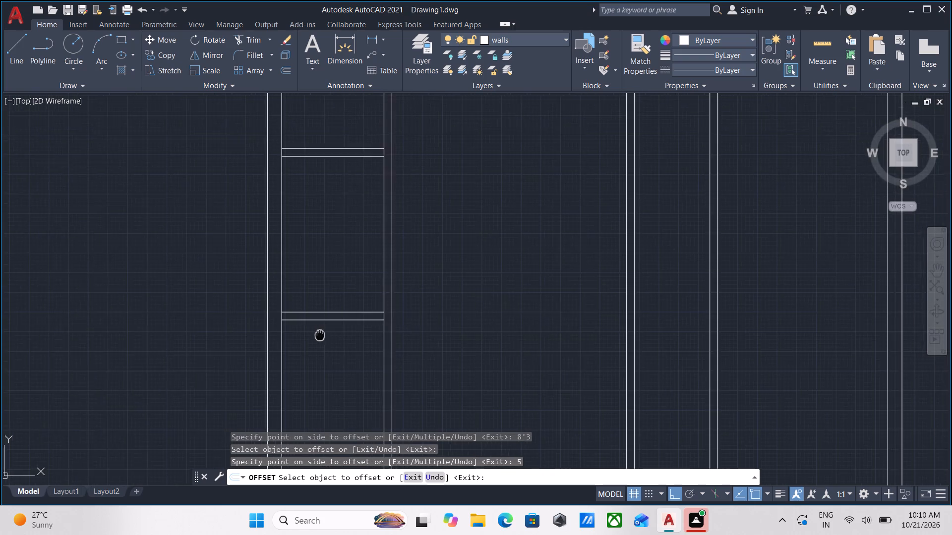
middle_click_drag(270, 336, 227, 345)
scroll(415, 347, "down", 2)
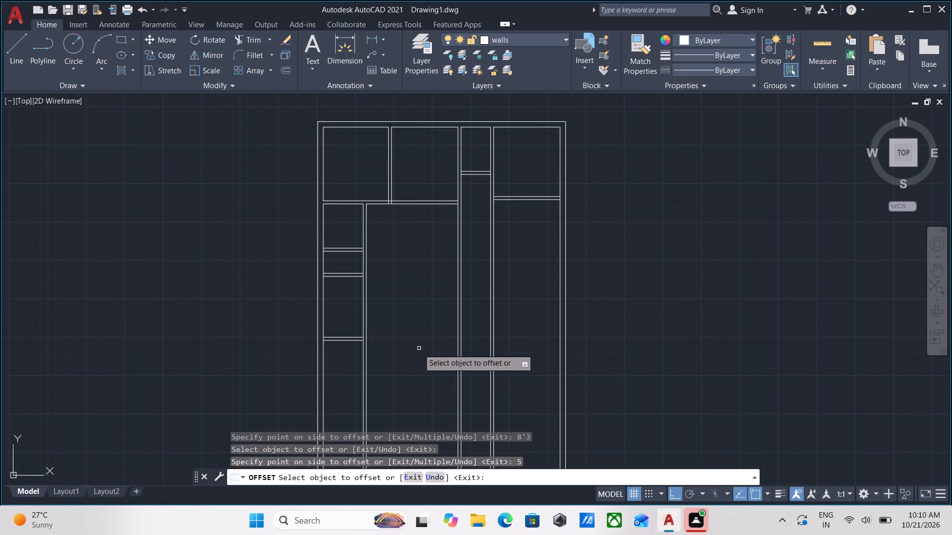
scroll(336, 371, "up", 2)
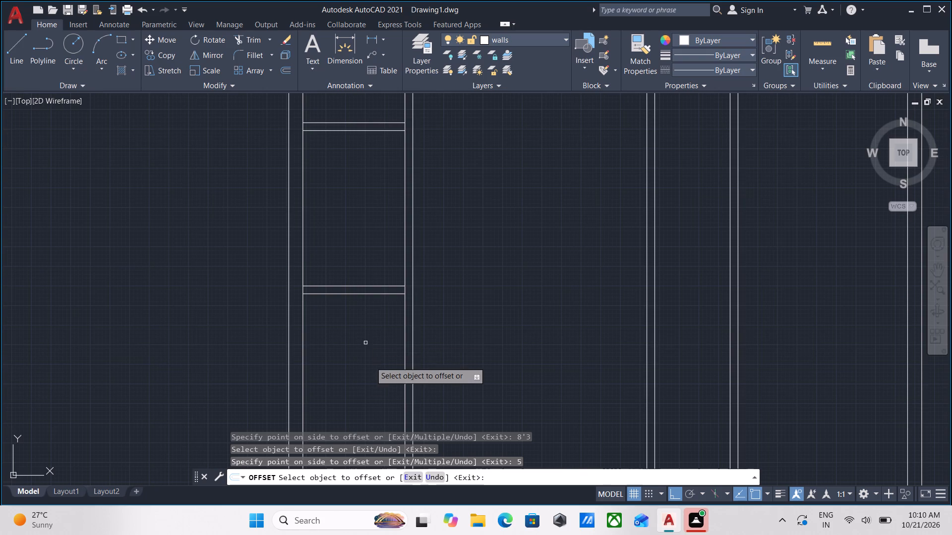
scroll(362, 371, "down", 2)
middle_click_drag(362, 371, 303, 415)
scroll(359, 289, "up", 3)
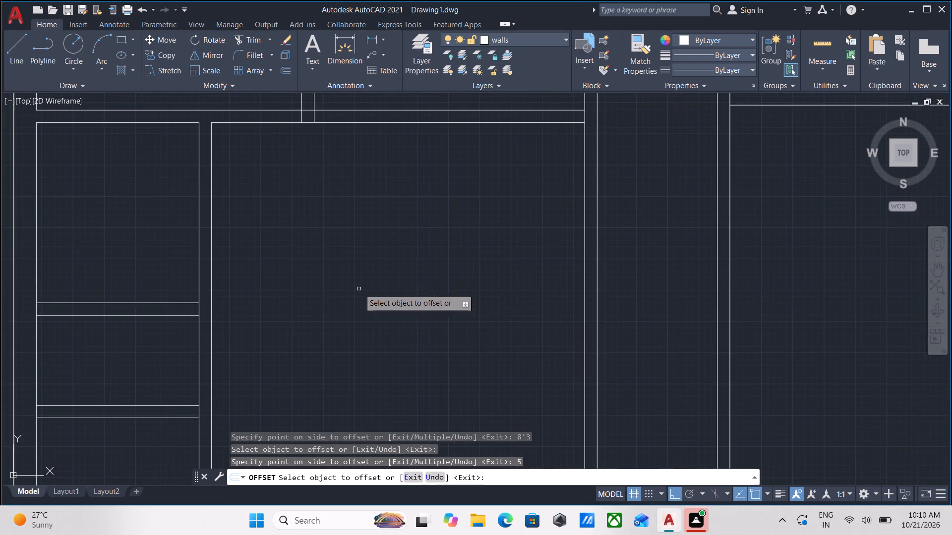
middle_click_drag(349, 290, 369, 326)
key("Escape")
Offset the lower face of the horizontal partition beneath the second upper room 7'2" downward into the large middle room.
scroll(322, 236, "down", 1)
middle_click_drag(322, 236, 322, 243)
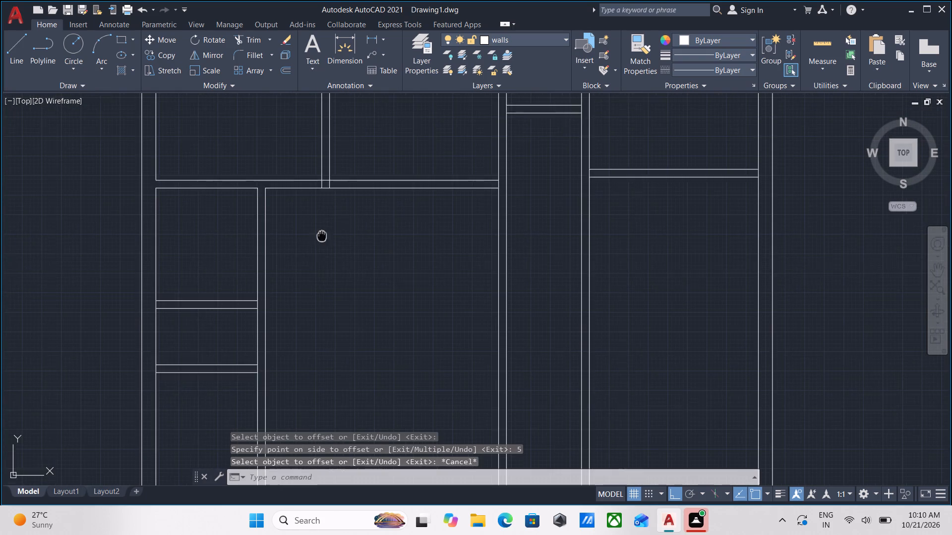
middle_click_drag(322, 243, 322, 256)
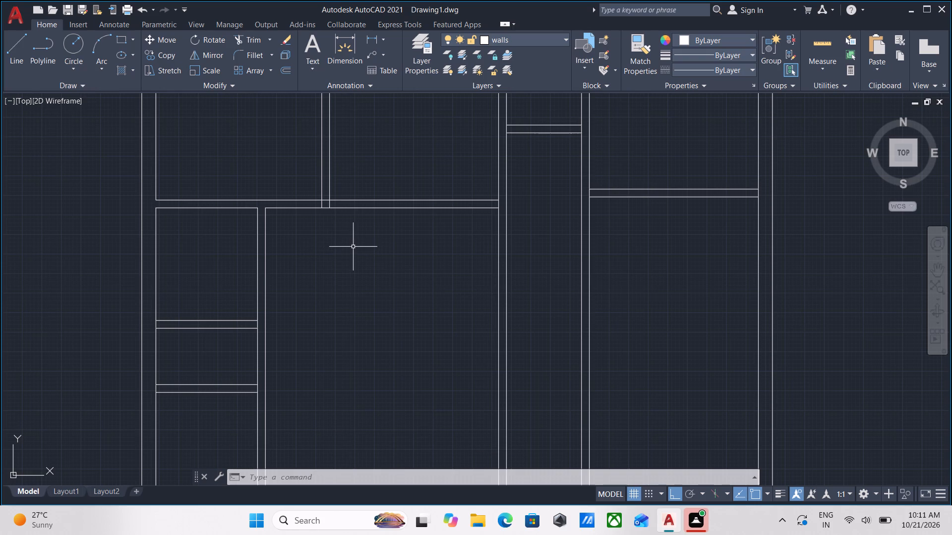
scroll(355, 243, "up", 1)
middle_click_drag(355, 241, 275, 320)
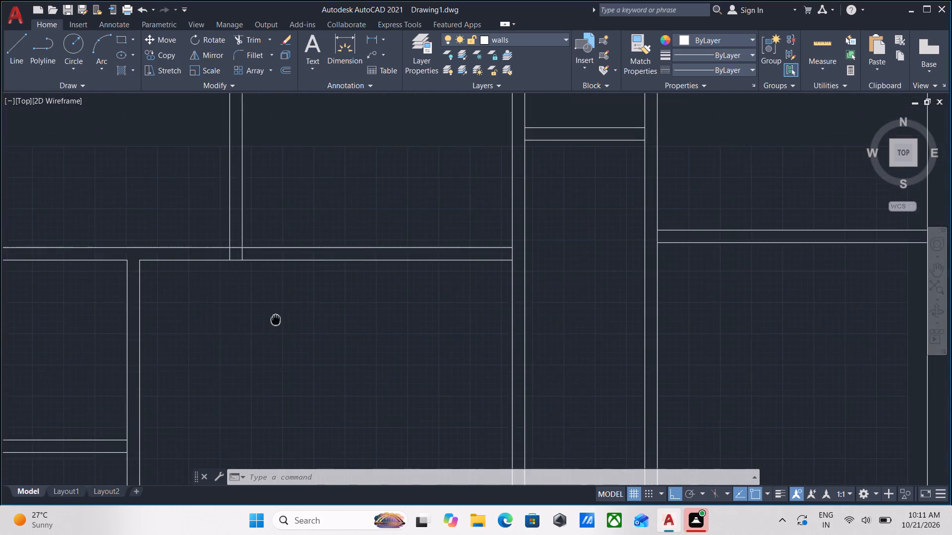
left_click(354, 281)
left_click(341, 261)
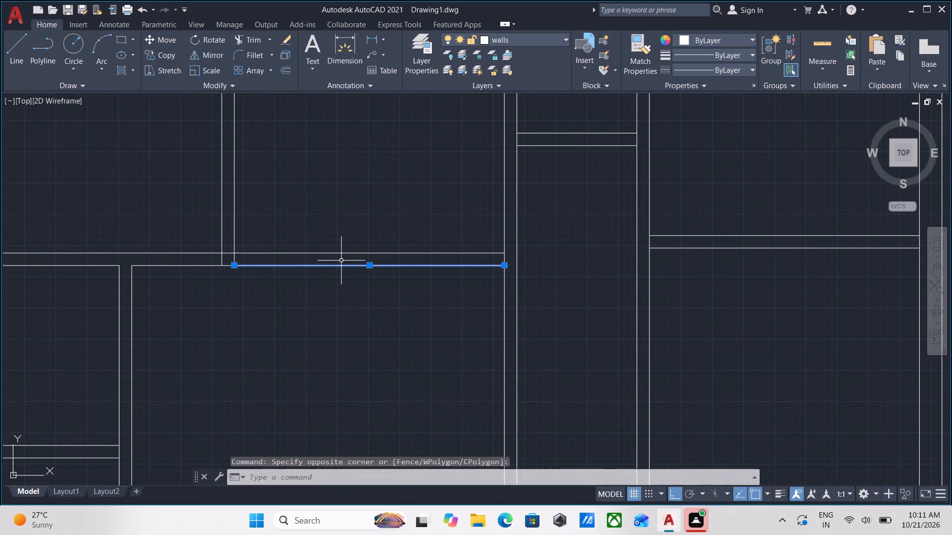
key("o")
key("Return")
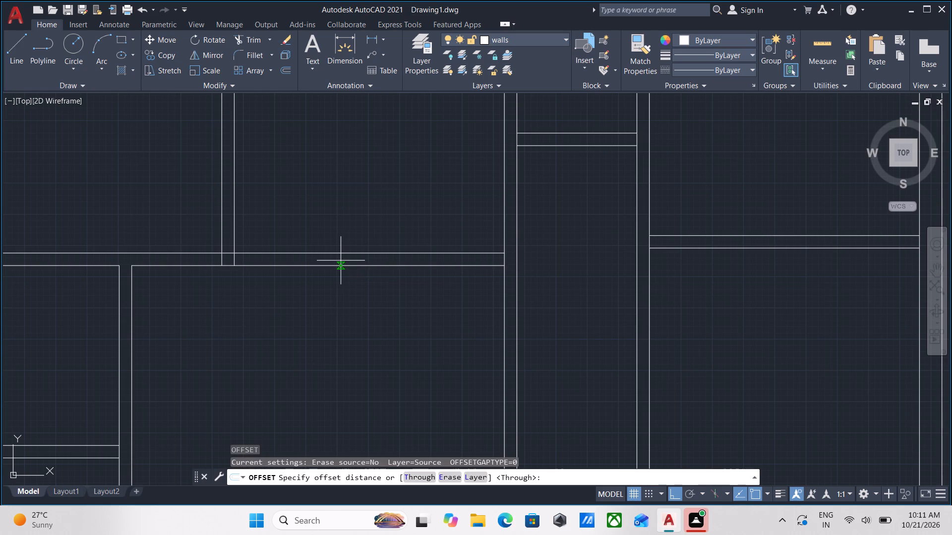
left_click(343, 267)
left_click(343, 332)
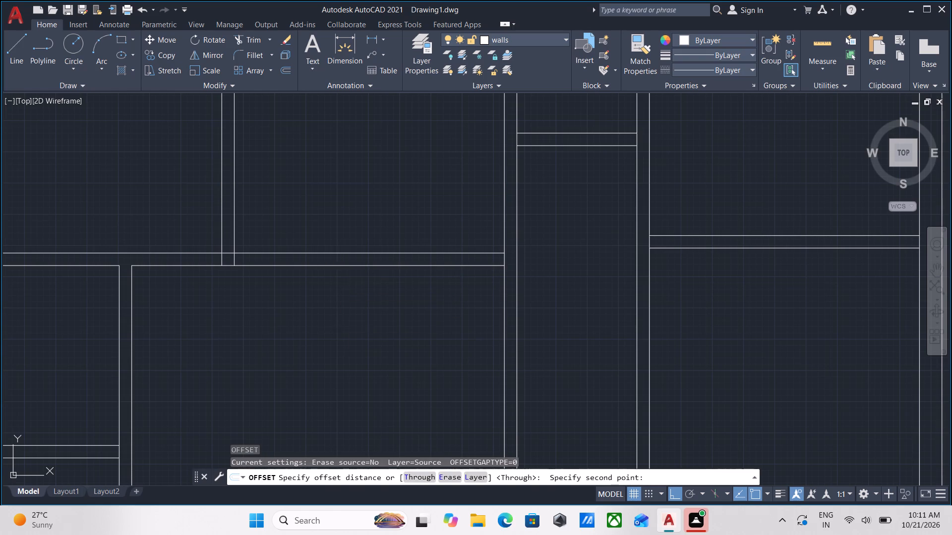
key("7")
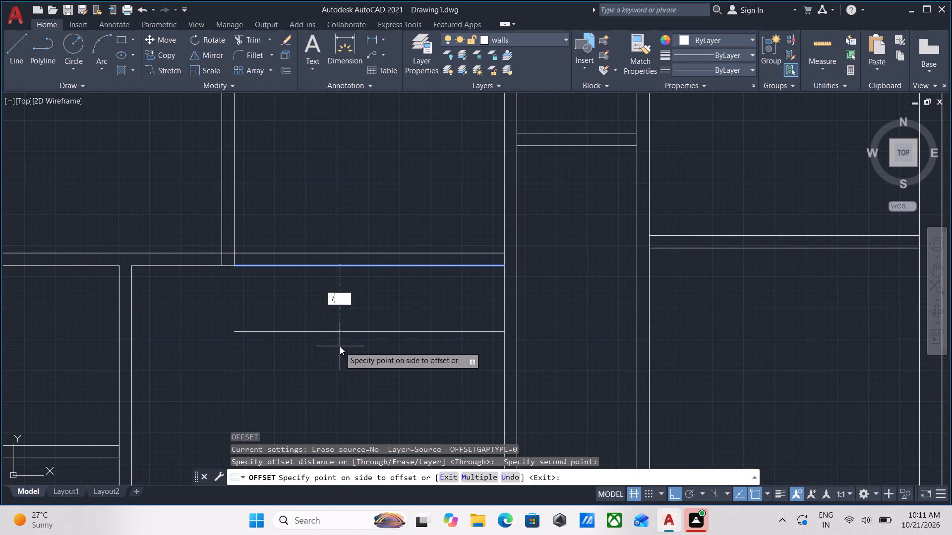
key("apostrophe")
key("2")
key("Return")
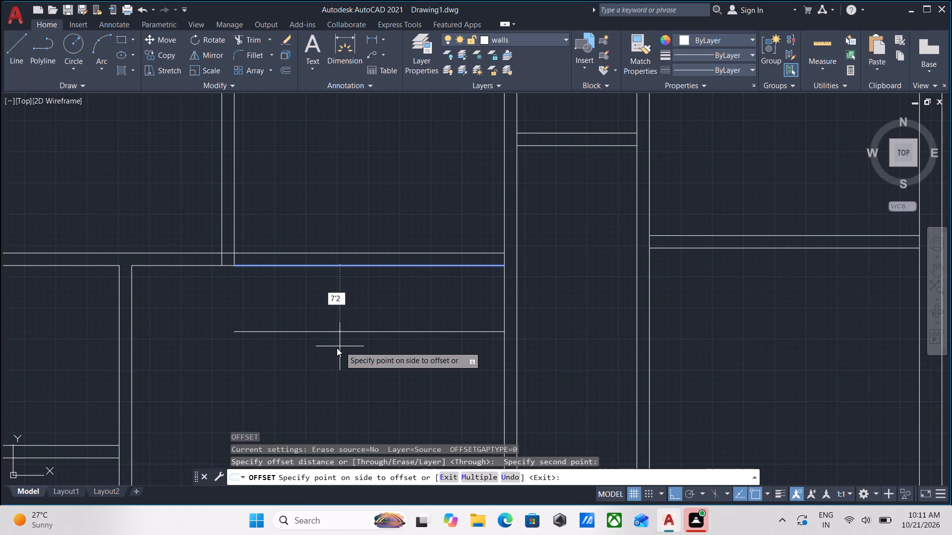
Offset the new horizontal line in the large middle room 5" downward to form the partition's second face.
scroll(350, 341, "down", 3)
middle_click_drag(350, 341, 351, 243)
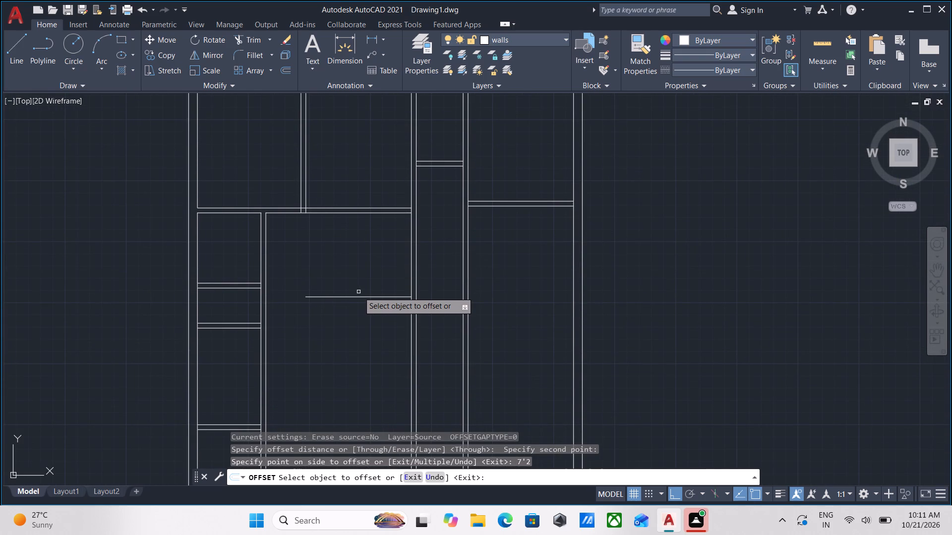
scroll(367, 294, "up", 1)
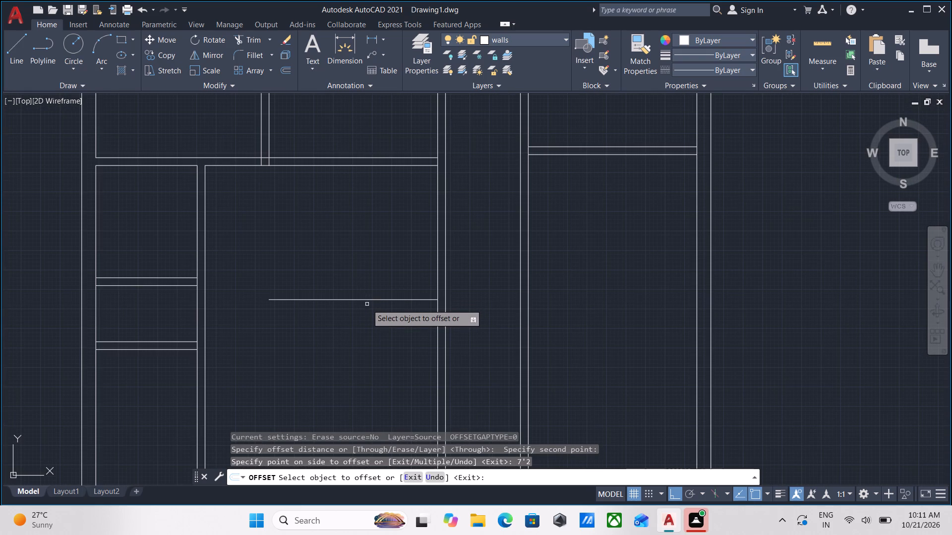
left_click(374, 299)
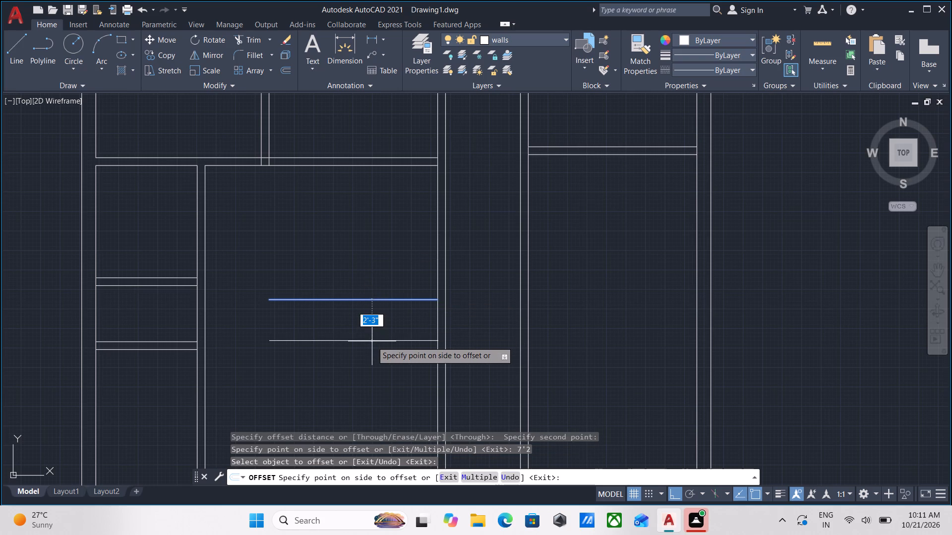
key("5")
key("Return")
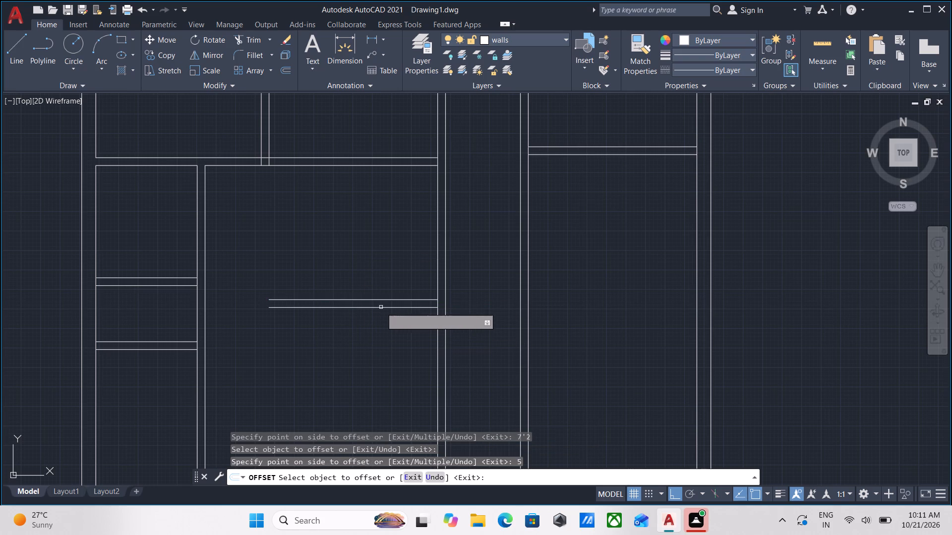
Offset the lower face of the horizontal partition in the large middle room 5'2" downward.
left_click(381, 307)
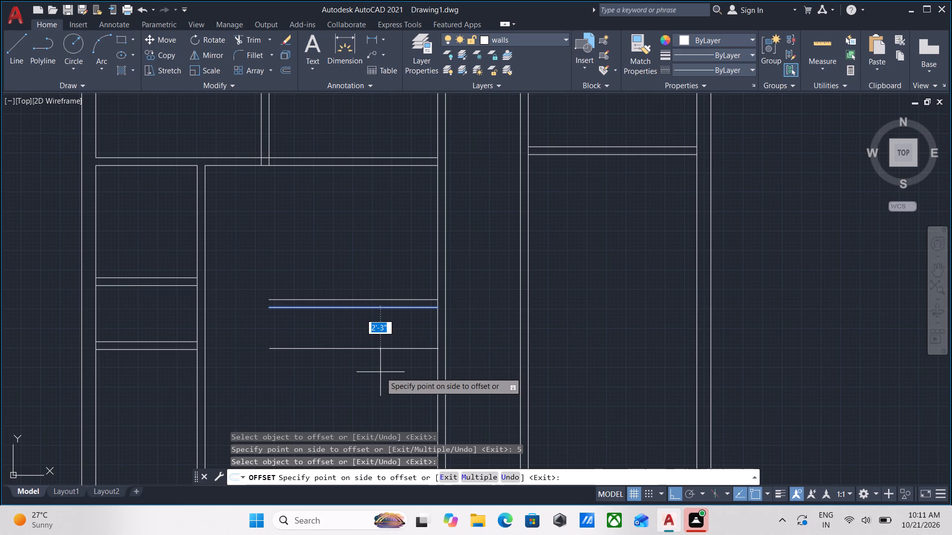
type("5'")
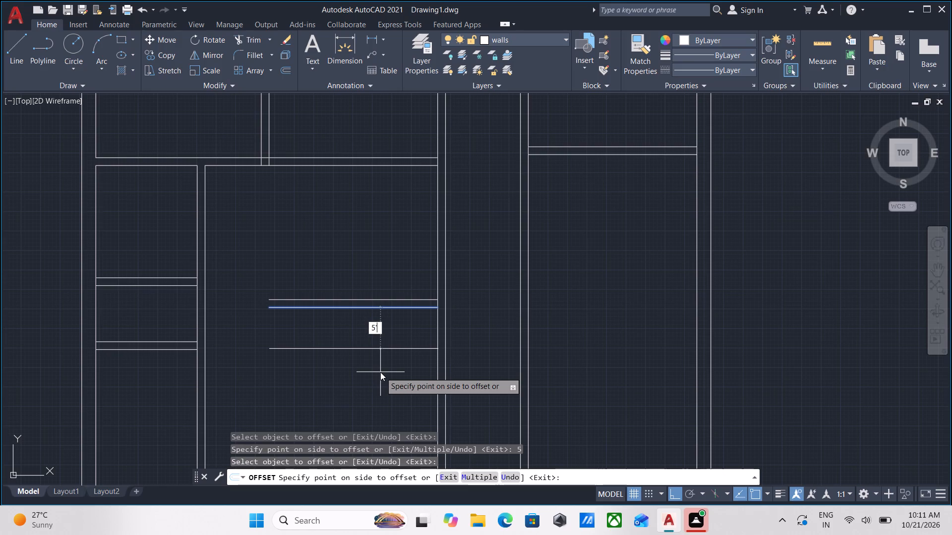
key("2")
key("shift+quotedbl")
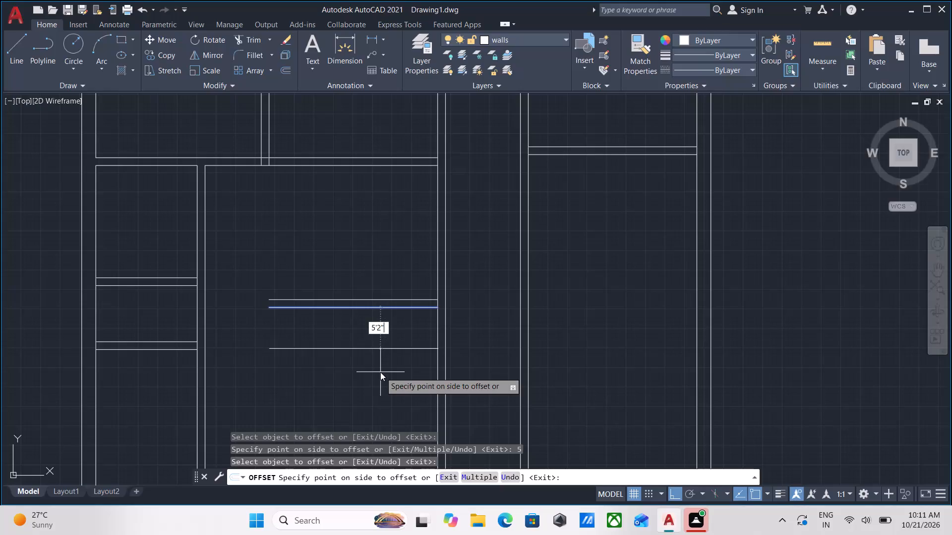
key("Return")
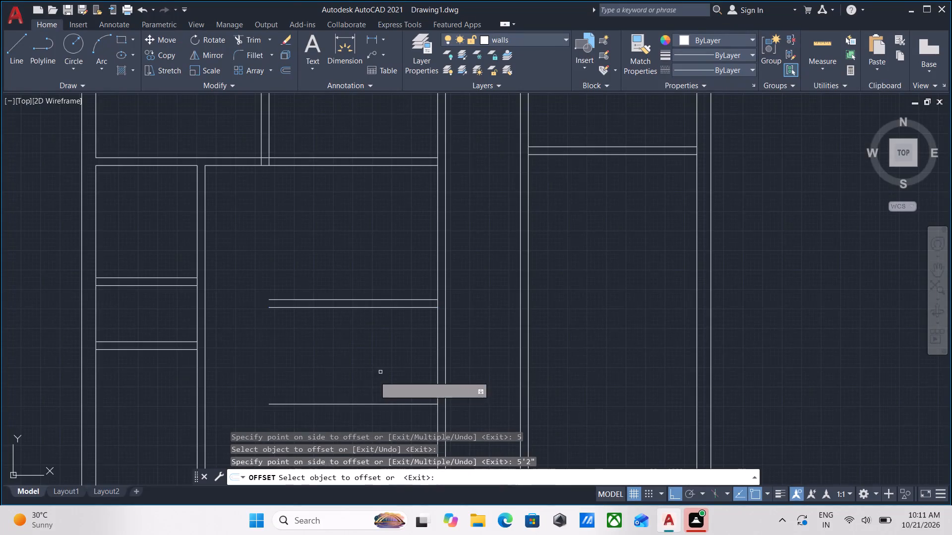
Offset the new horizontal line in the large middle room 5" downward to form the second partition's other face.
scroll(374, 376, "down", 2)
middle_click_drag(376, 357, 378, 320)
scroll(375, 336, "up", 3)
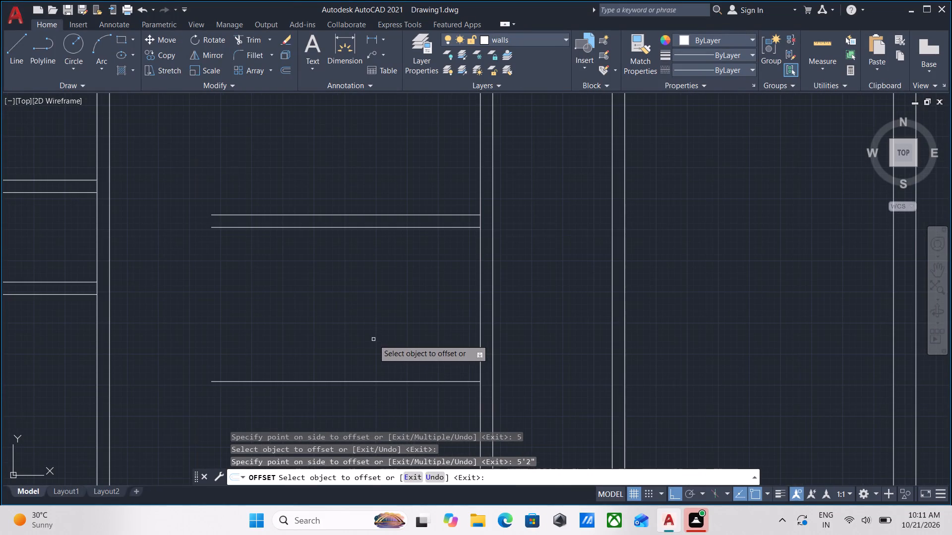
left_click(411, 381)
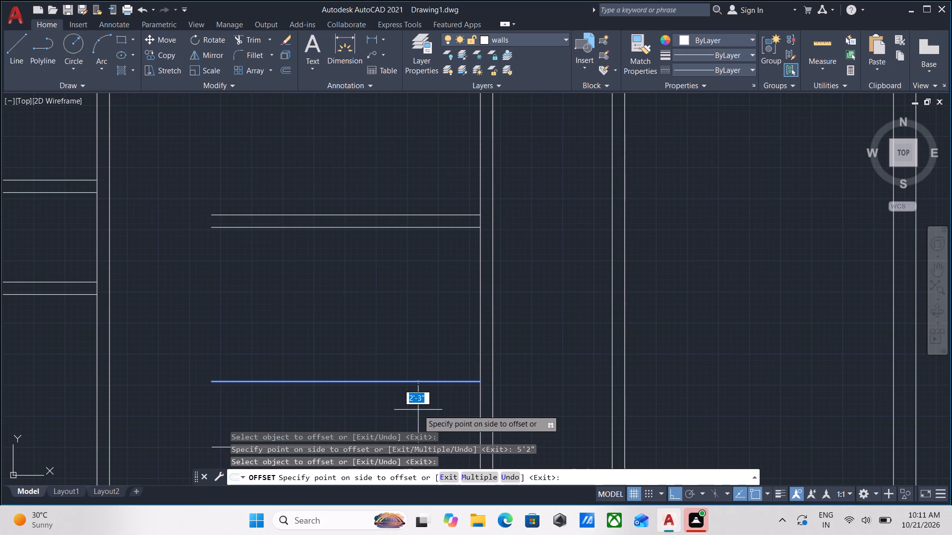
key("5")
key("Return")
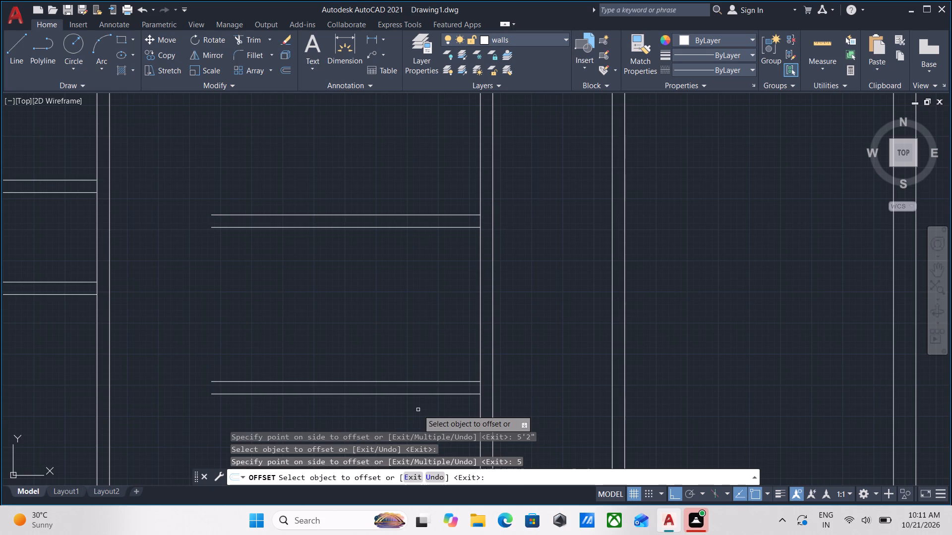
key("Escape")
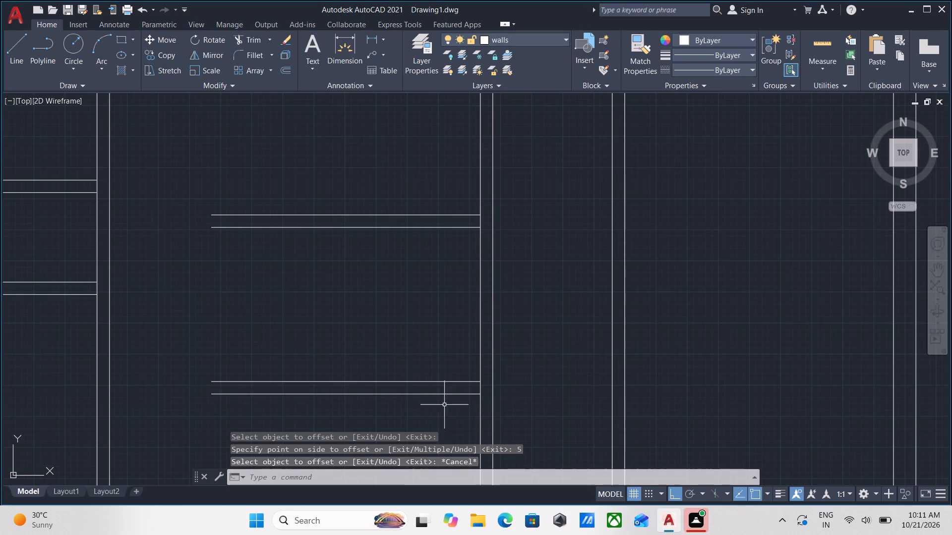
Trim the middle room's right wall face between the two faces of both new horizontal partitions to open the wall junctions.
type("tr")
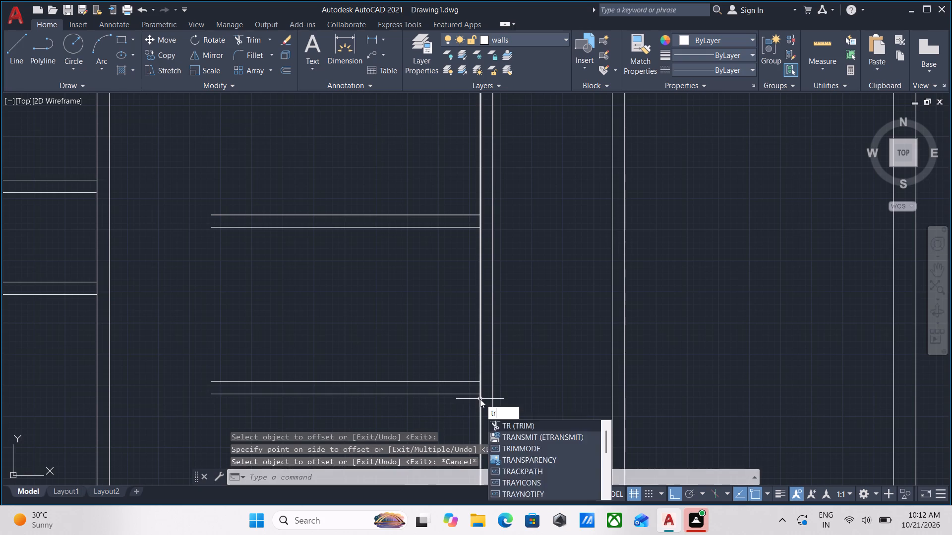
key("Return")
scroll(480, 399, "up", 3)
left_click(497, 364)
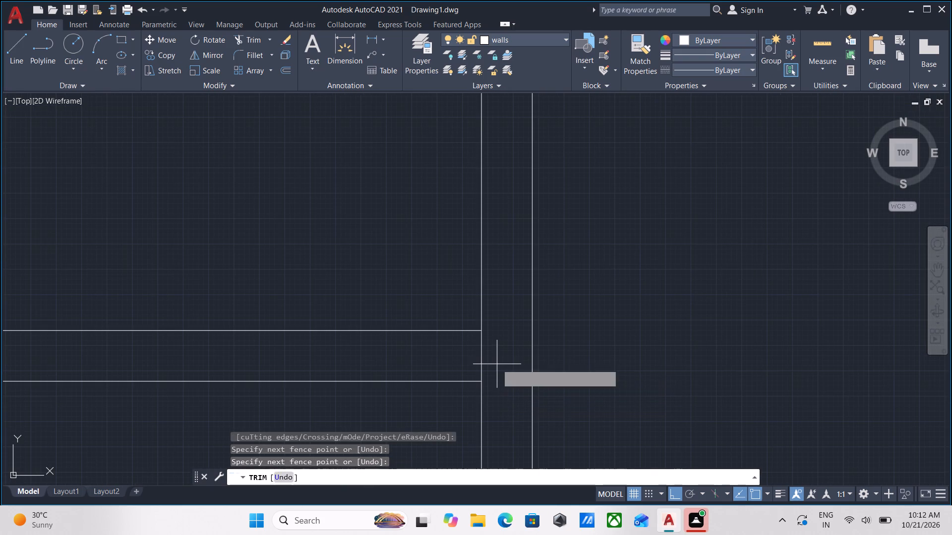
left_click(455, 358)
scroll(375, 100, "down", 2)
middle_click_drag(378, 167, 385, 240)
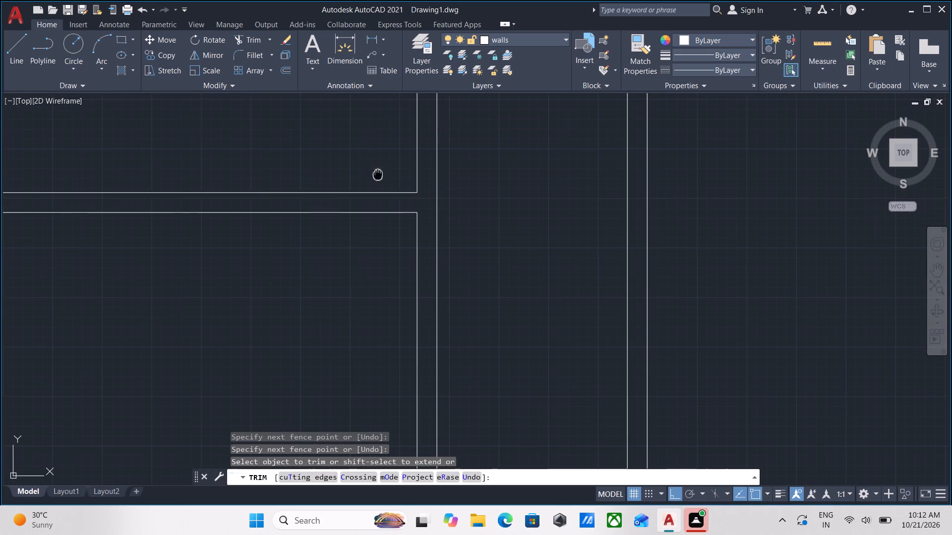
middle_click_drag(385, 240, 406, 361)
scroll(407, 203, "down", 1)
middle_click_drag(407, 203, 401, 295)
scroll(427, 259, "up", 4)
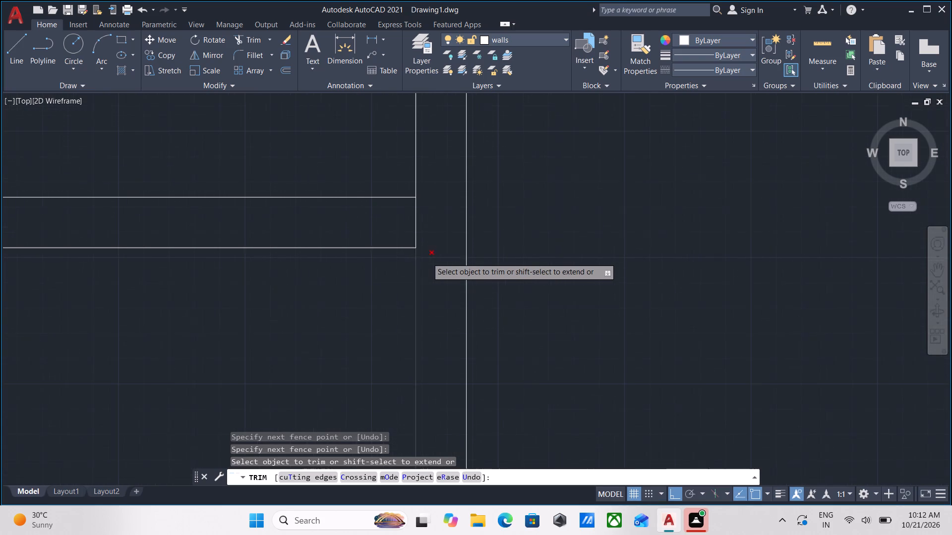
left_click(433, 217)
left_click(379, 226)
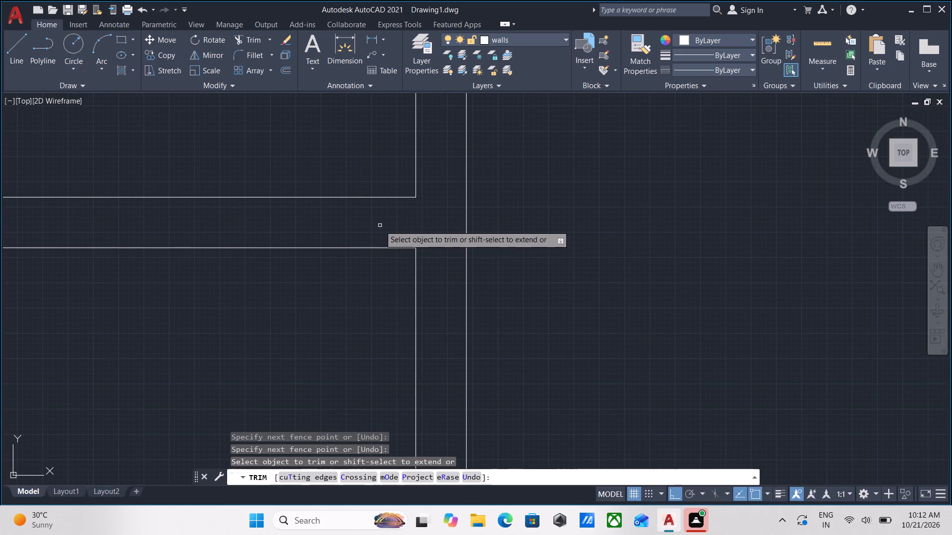
key("Escape")
Offset the right wall face between the two new horizontal partitions 4' to the left.
scroll(383, 233, "down", 3)
middle_click_drag(381, 255, 400, 167)
scroll(418, 257, "up", 3)
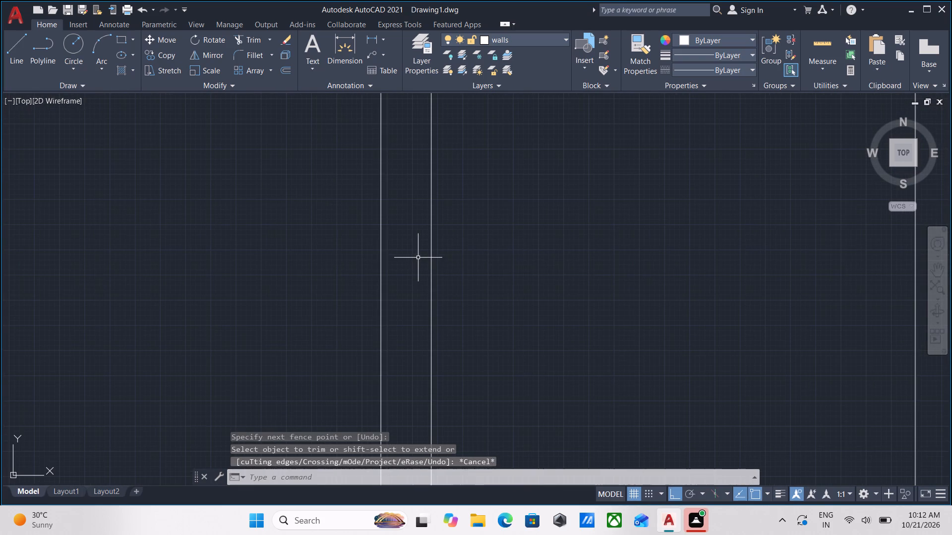
left_click(418, 258)
left_click(316, 238)
key("o")
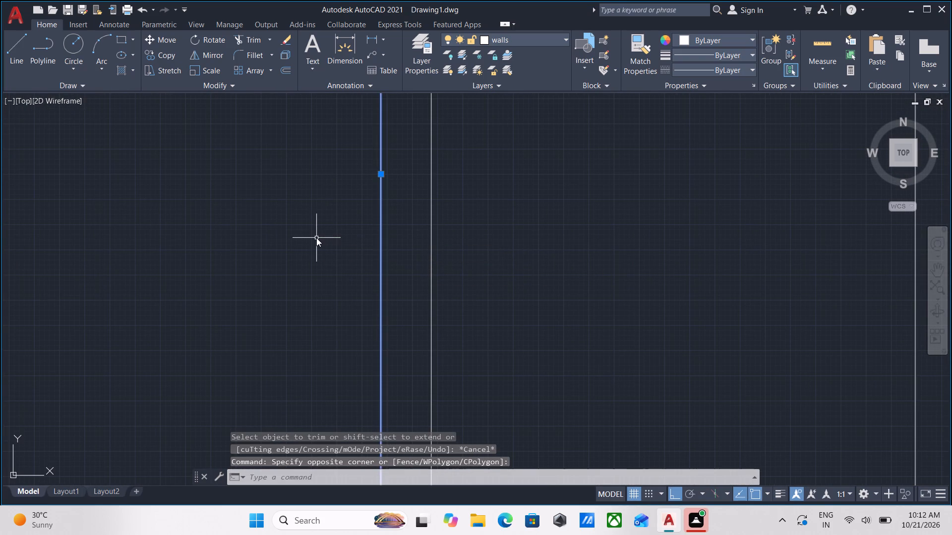
key("Return")
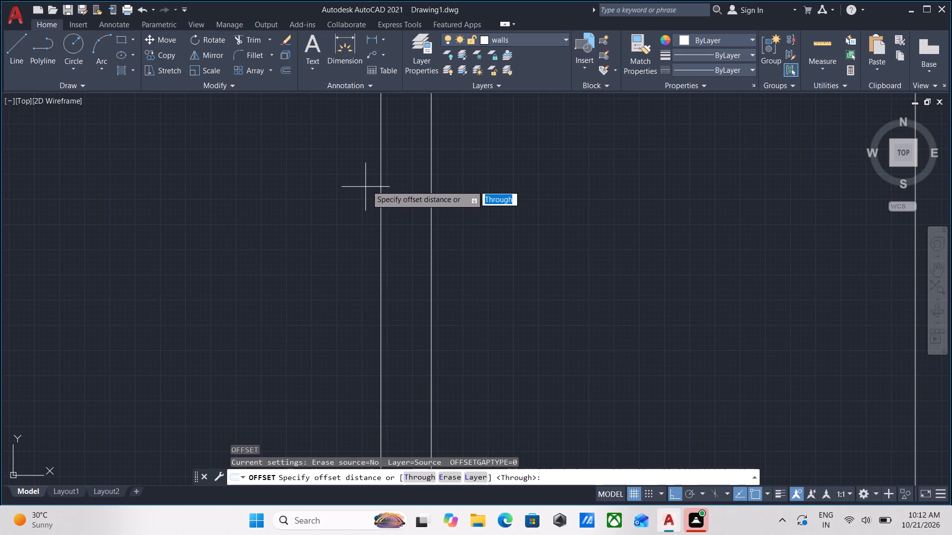
left_click(379, 191)
left_click(223, 200)
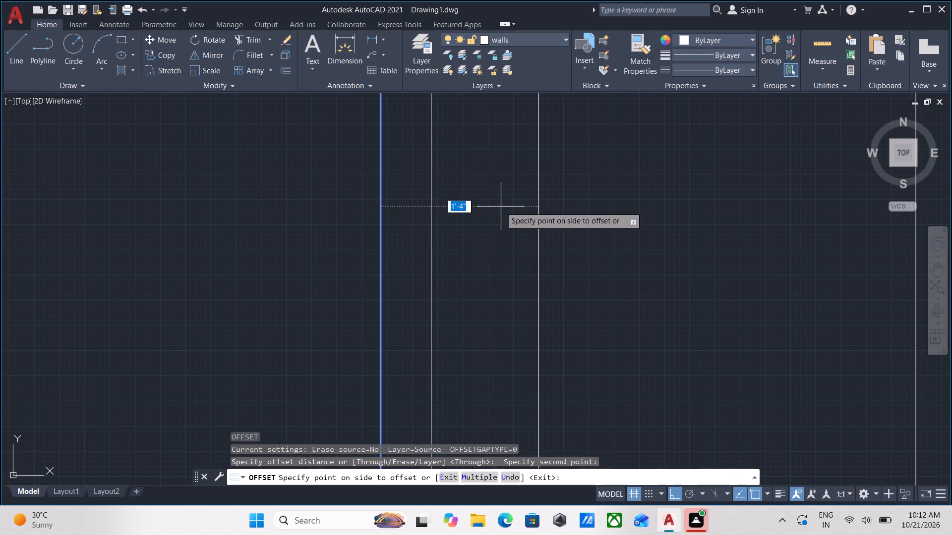
scroll(424, 239, "down", 3)
middle_click_drag(322, 237, 537, 244)
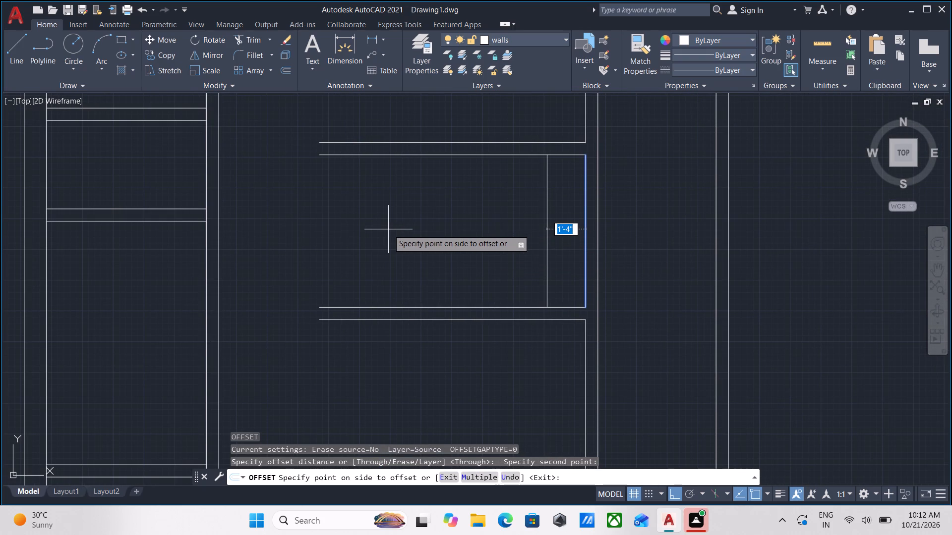
type("4'")
key("Return")
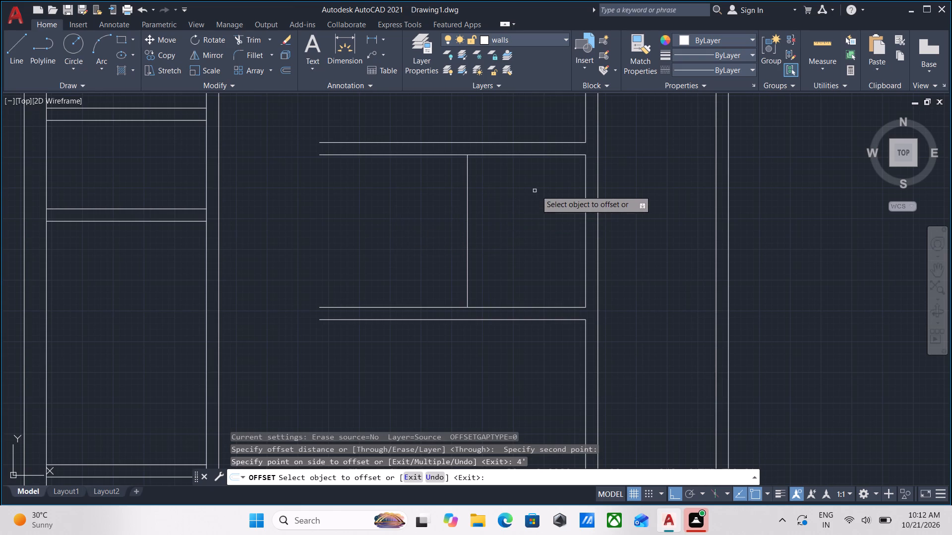
Offset the new vertical line 5" to the left to form the second face of the small room's left partition.
left_click(467, 241)
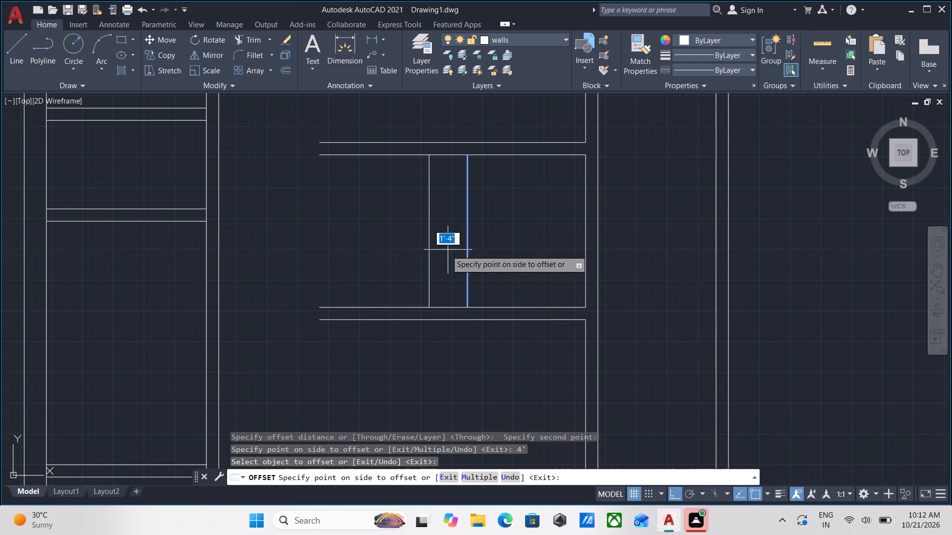
key("5")
key("Return")
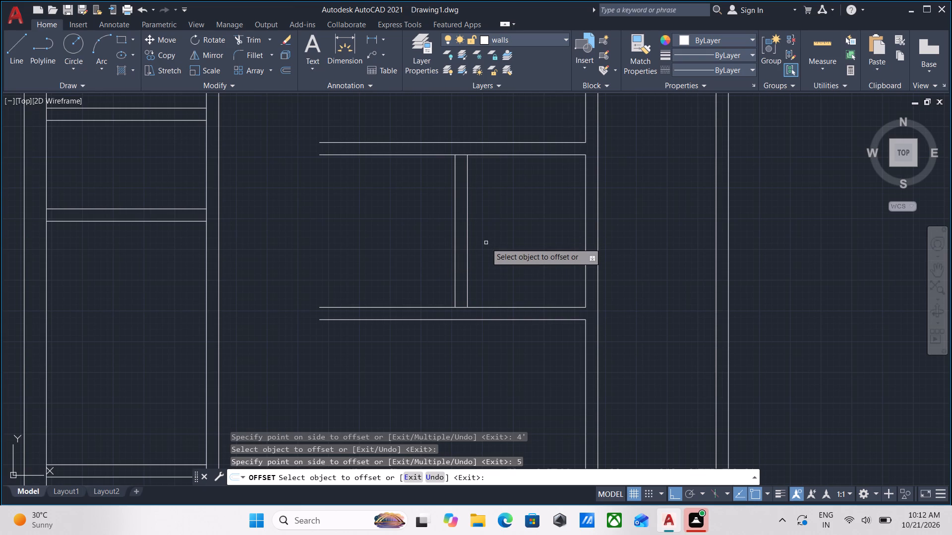
key("Escape")
Extend both faces of the new vertical partition up and down to the outer faces of the two horizontal partitions.
type("ex")
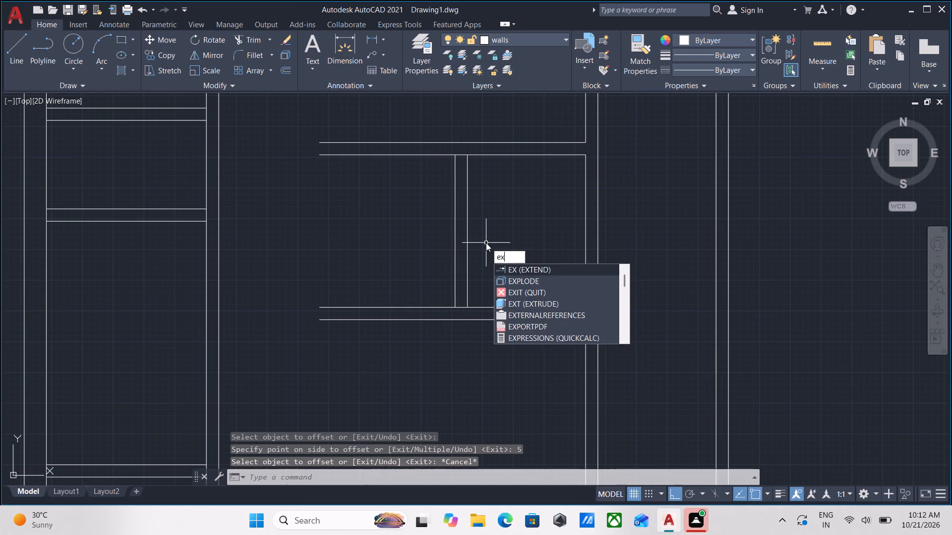
key("Return")
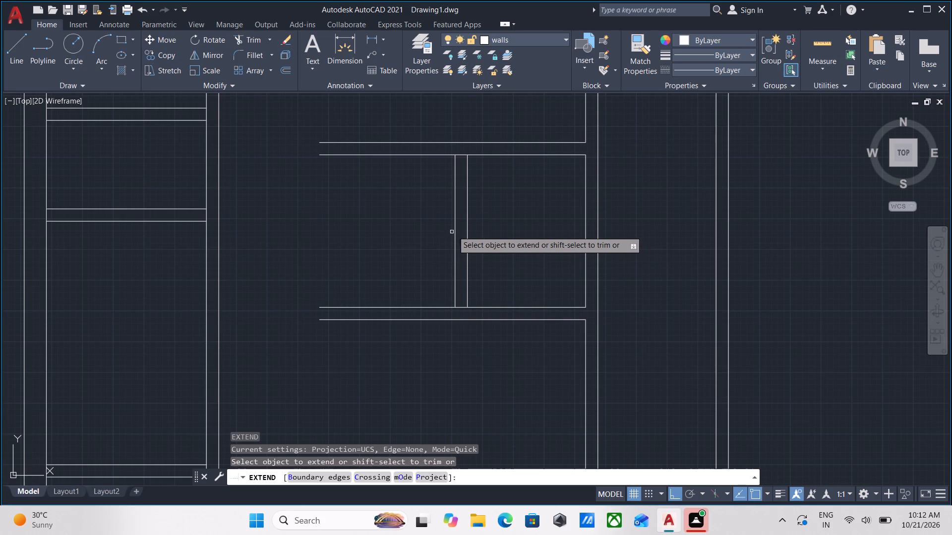
left_click(455, 230)
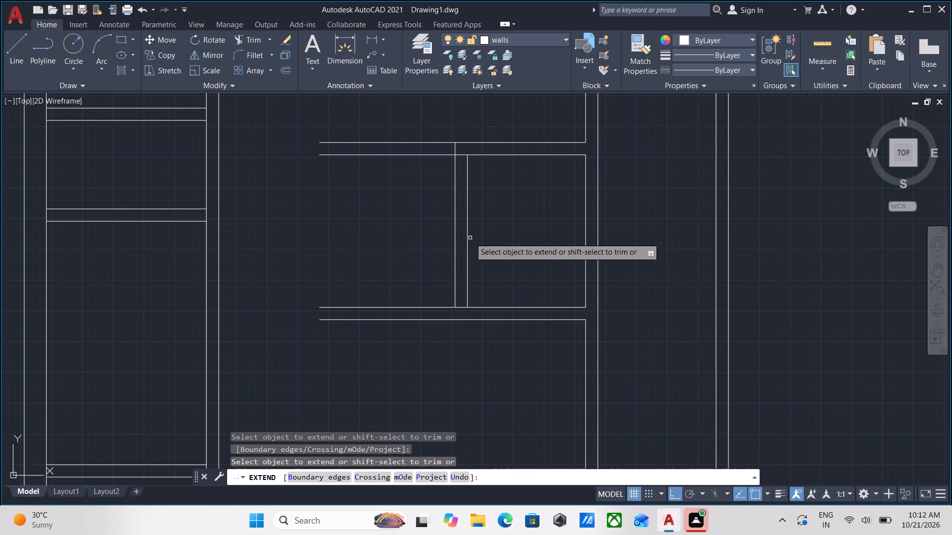
left_click(467, 228)
left_click(470, 265)
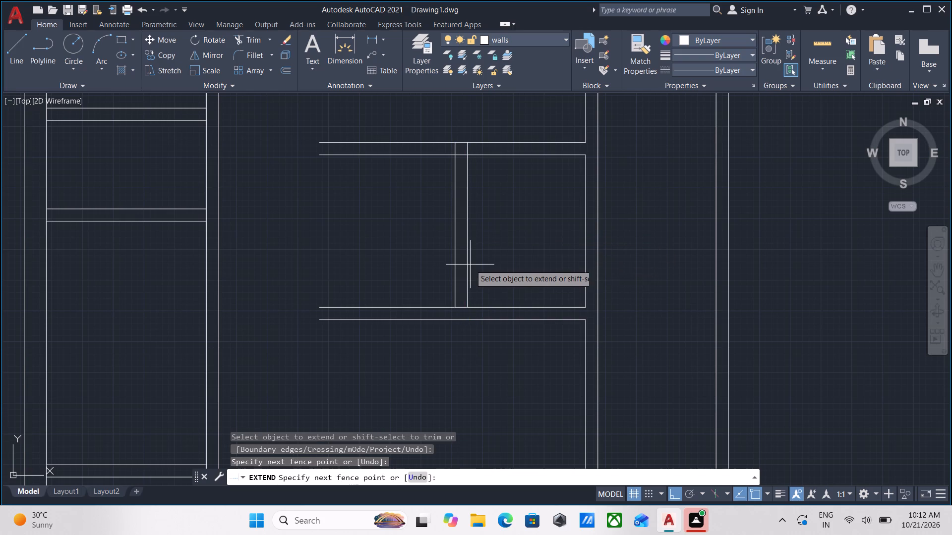
left_click(418, 274)
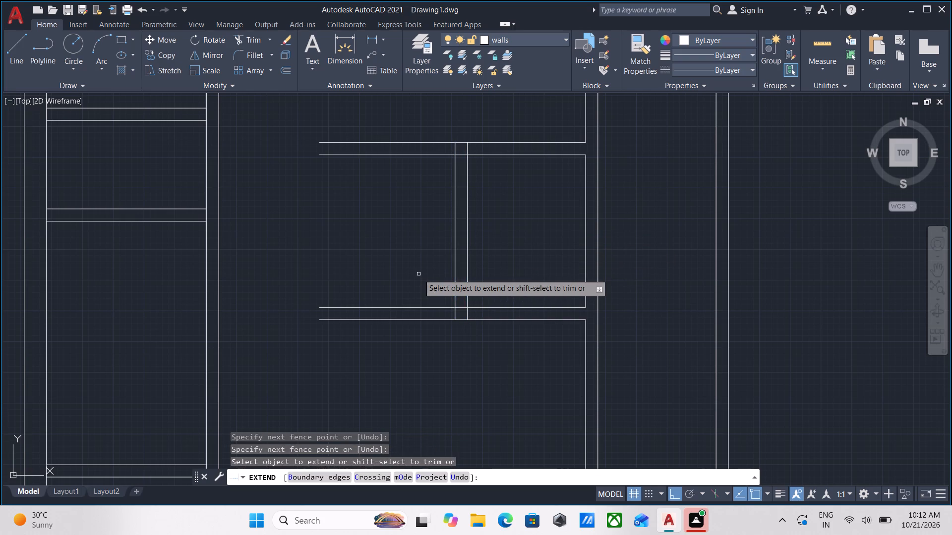
key("Escape")
Trim the four horizontal partition lines that project left of the small room's new vertical partition.
scroll(418, 274, "down", 2)
middle_click_drag(418, 274, 419, 314)
scroll(417, 366, "up", 3)
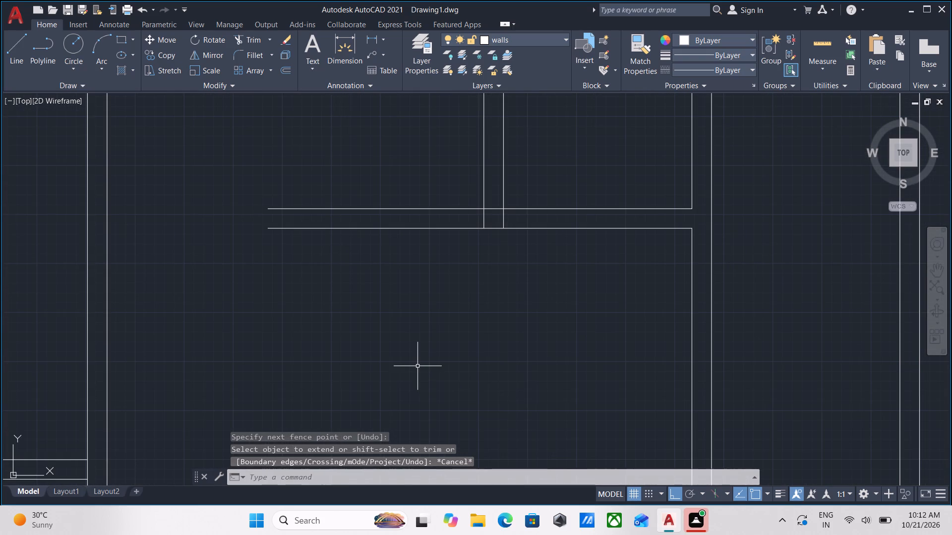
type("tr")
key("Return")
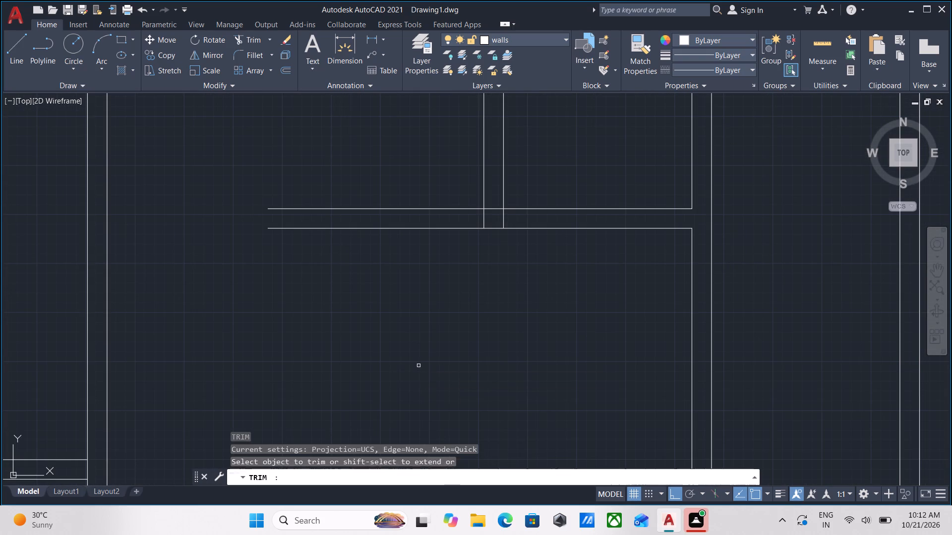
left_click(418, 366)
middle_click_drag(416, 173, 425, 337)
scroll(418, 261, "down", 3)
middle_click_drag(418, 261, 414, 384)
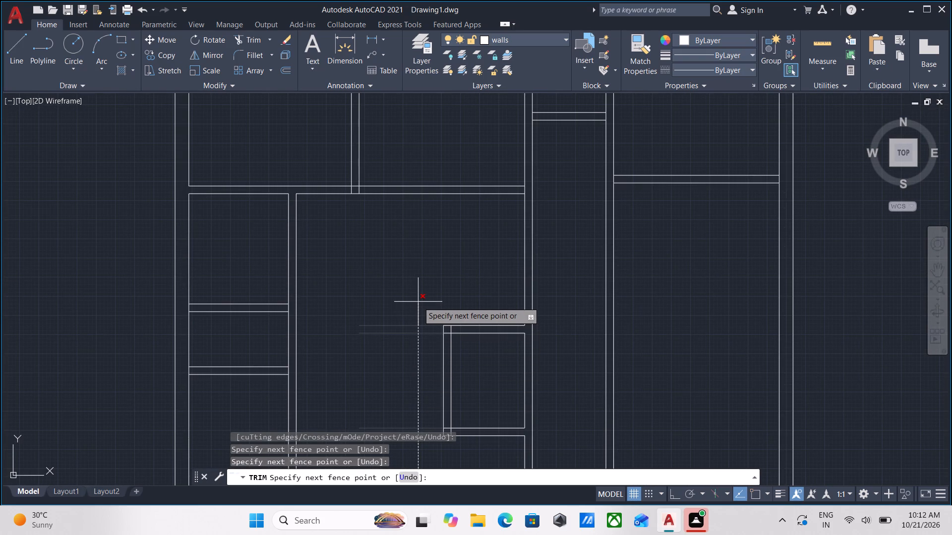
left_click(418, 302)
scroll(418, 302, "down", 2)
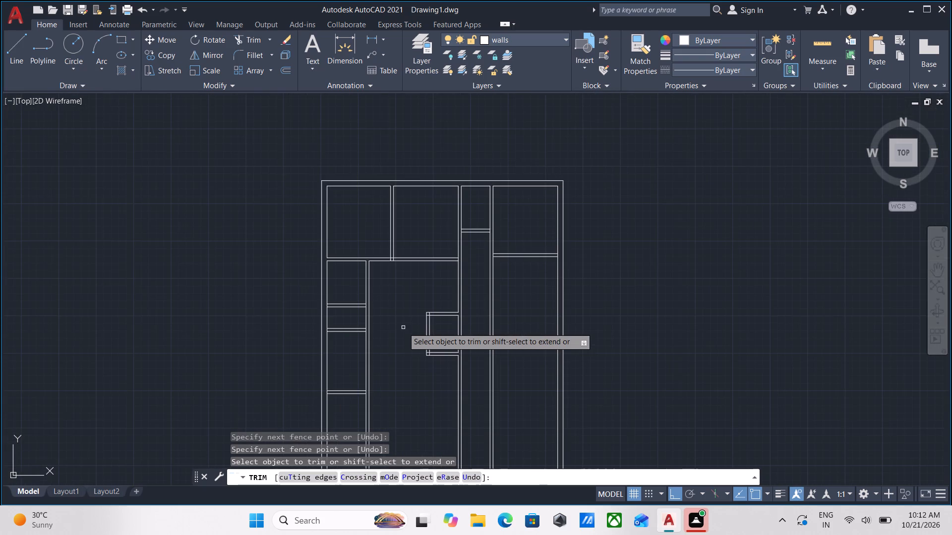
middle_click_drag(403, 327, 403, 279)
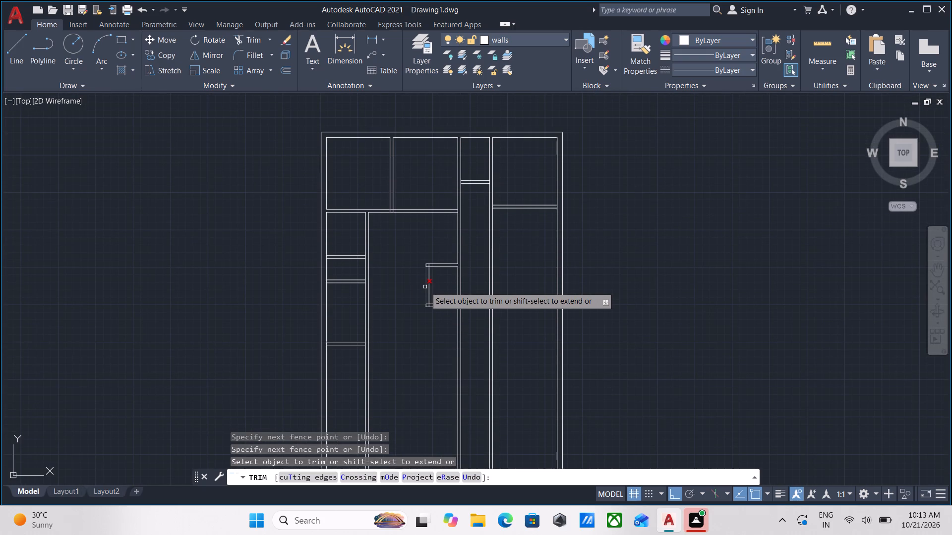
scroll(412, 296, "down", 1)
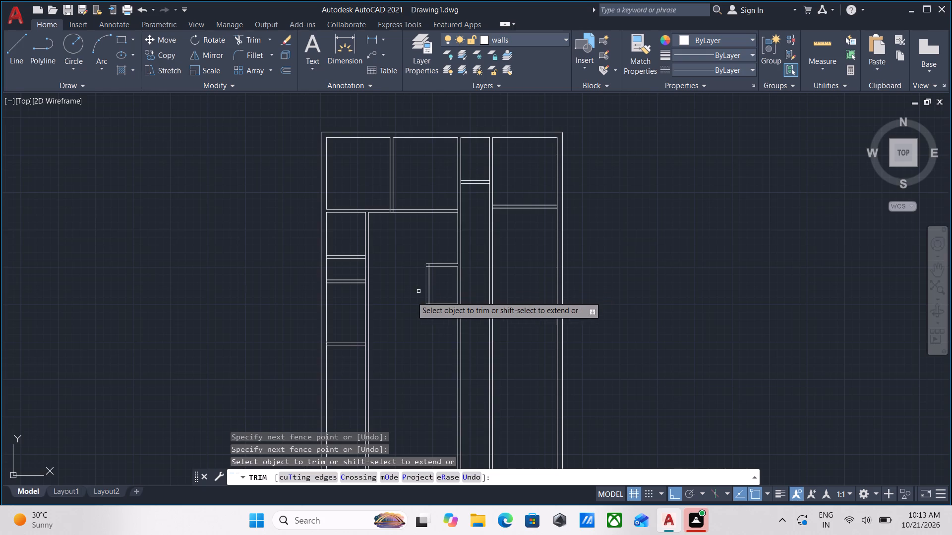
scroll(412, 296, "up", 1)
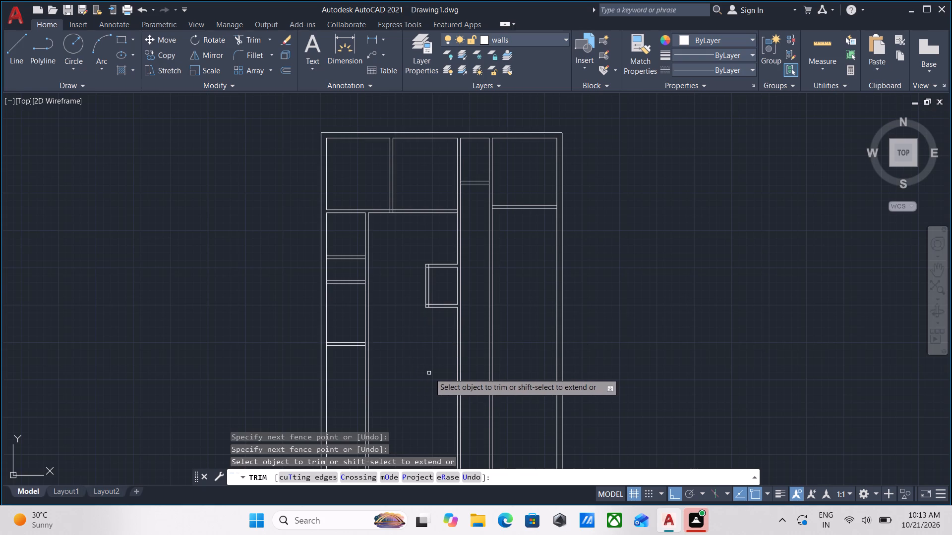
scroll(436, 368, "up", 1)
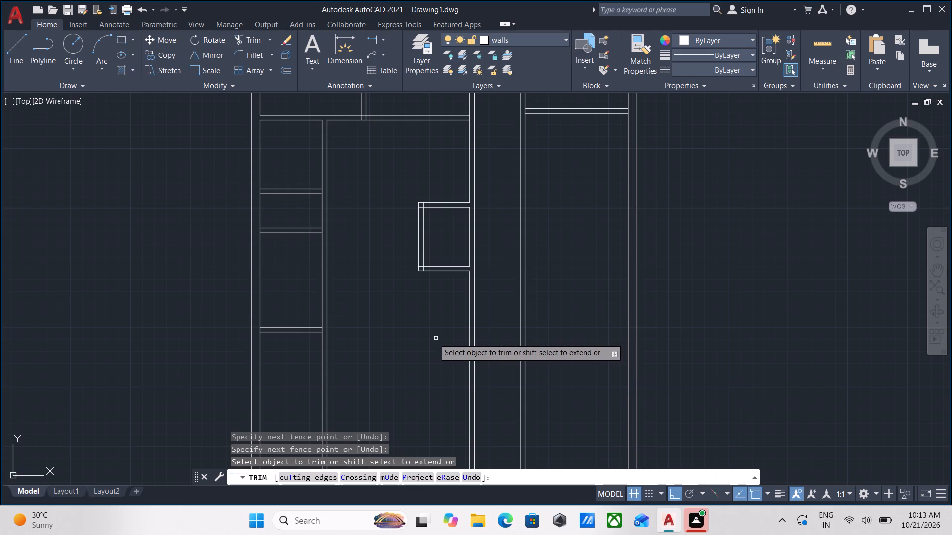
key("Escape")
Extend the upper face of the lowest horizontal partition right, across the vertical partition, to the far face of the wall beyond the small room.
scroll(336, 324, "up", 2)
key("e")
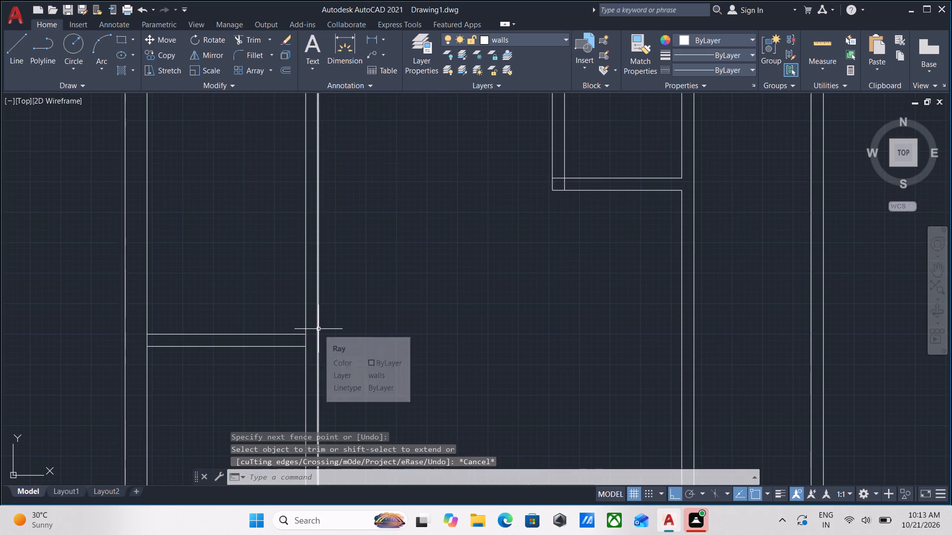
key("x")
key("Return")
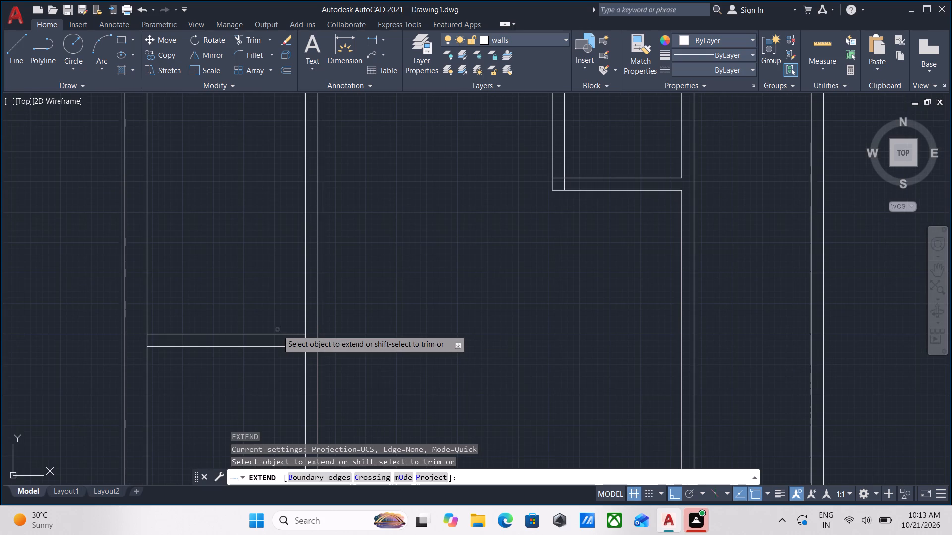
left_click(277, 336)
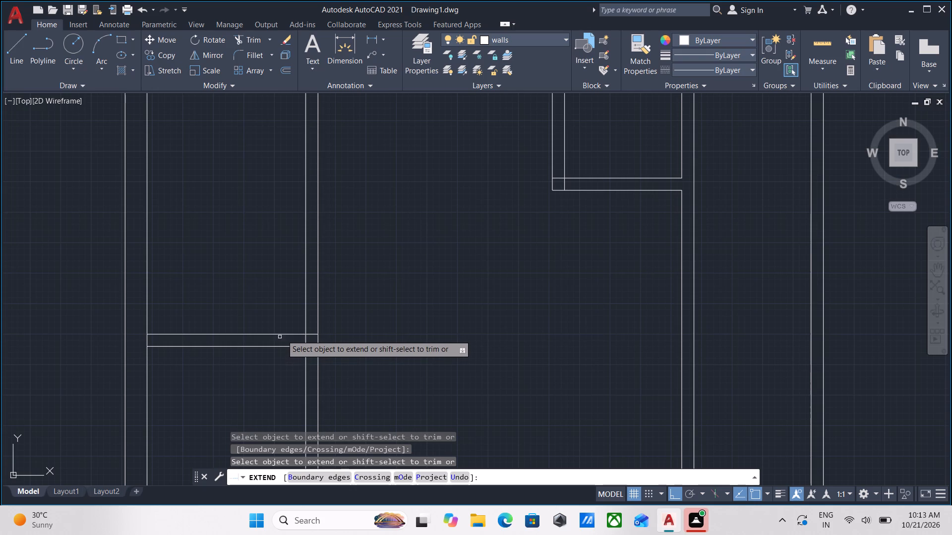
left_click(285, 333)
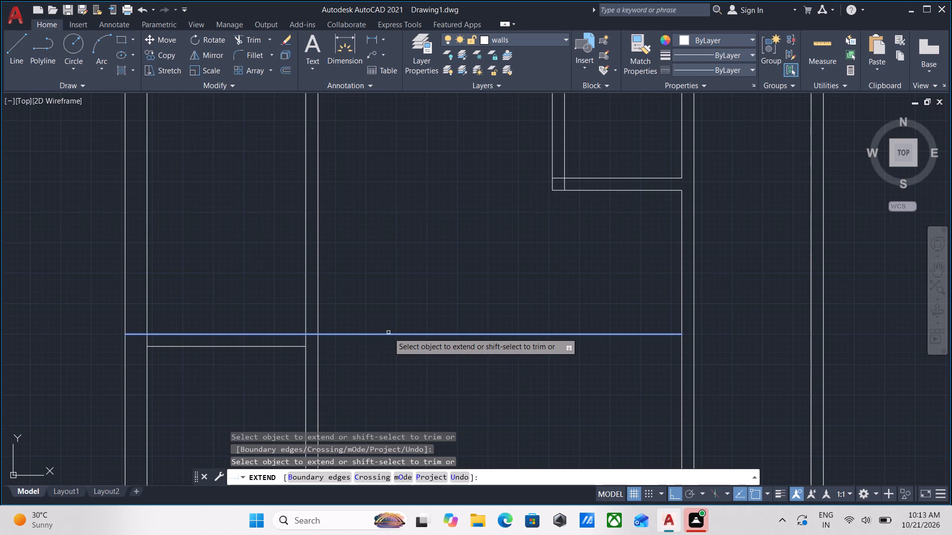
scroll(416, 331, "down", 2)
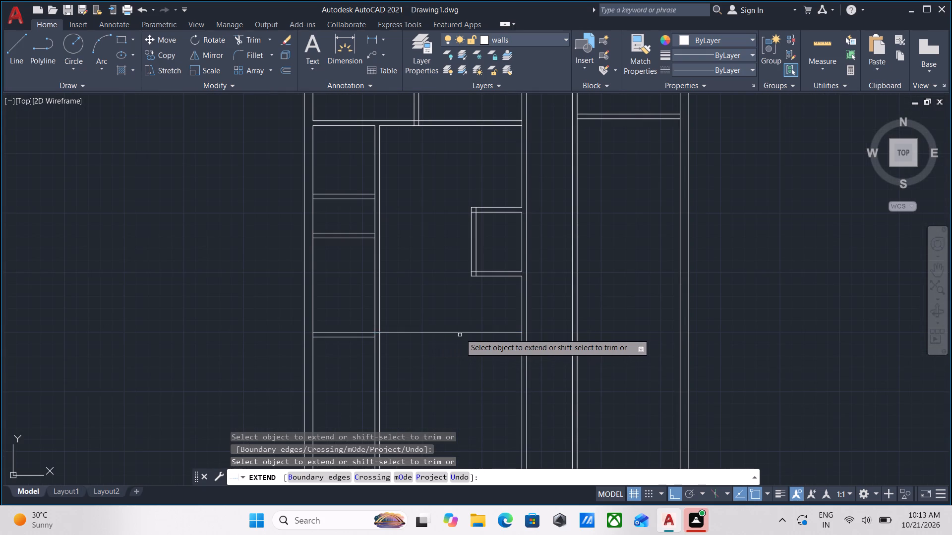
left_click(463, 330)
left_click(461, 342)
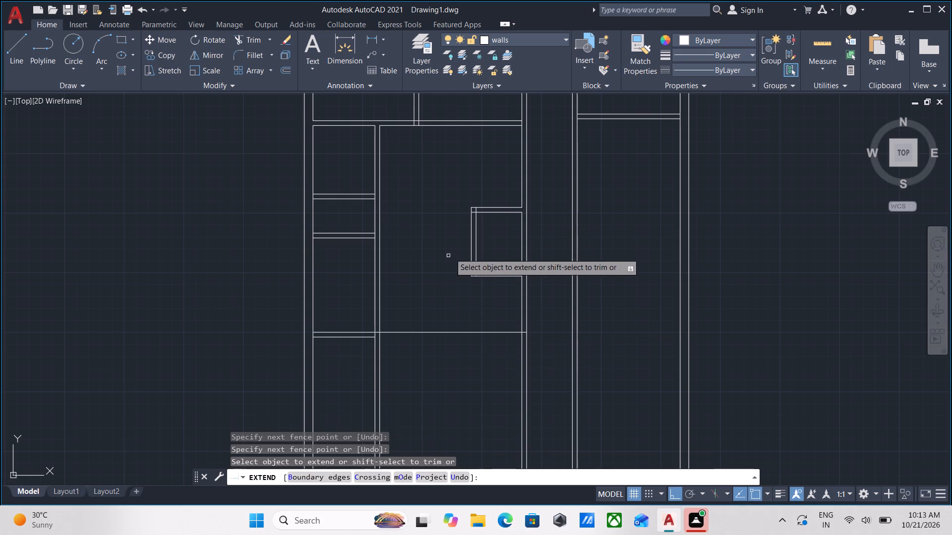
Extend the lower face of the same horizontal partition right to the far face of that wall.
scroll(356, 339, "up", 3)
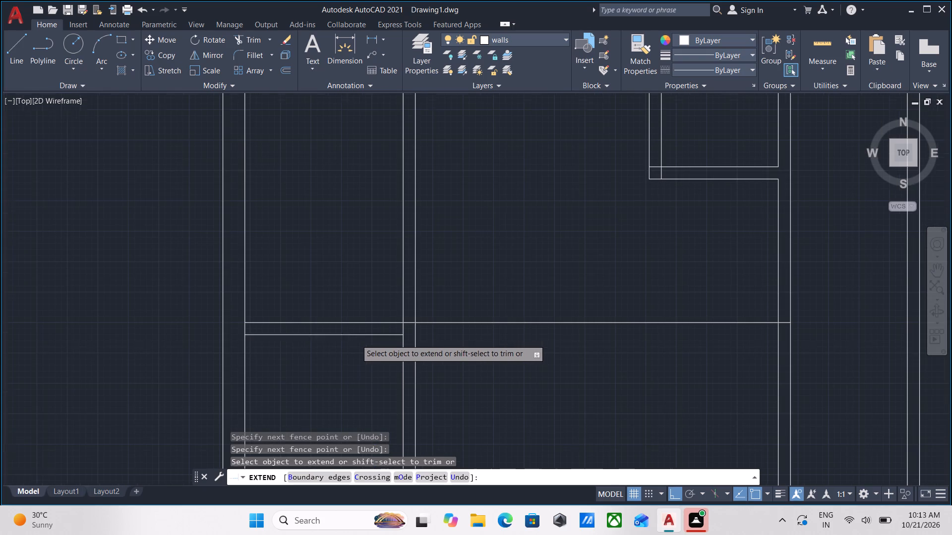
left_click(363, 335)
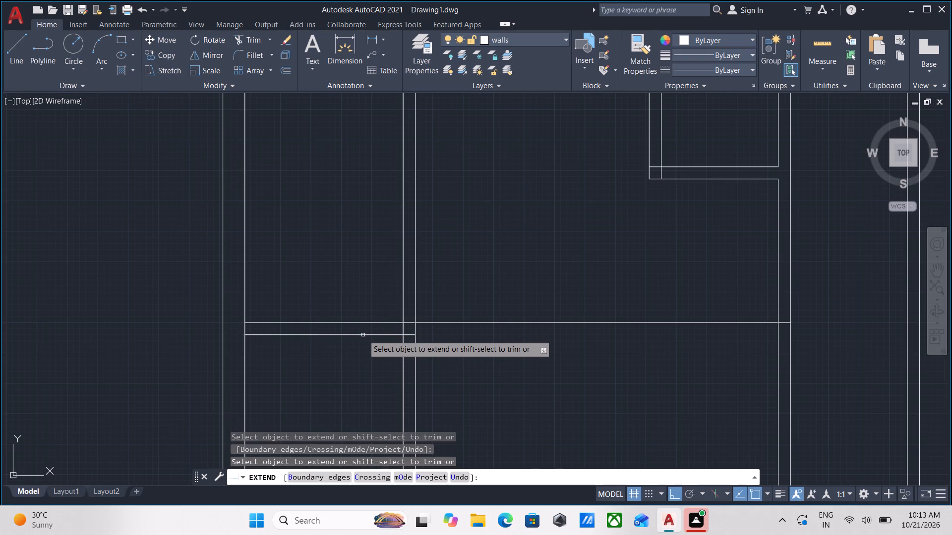
left_click(407, 335)
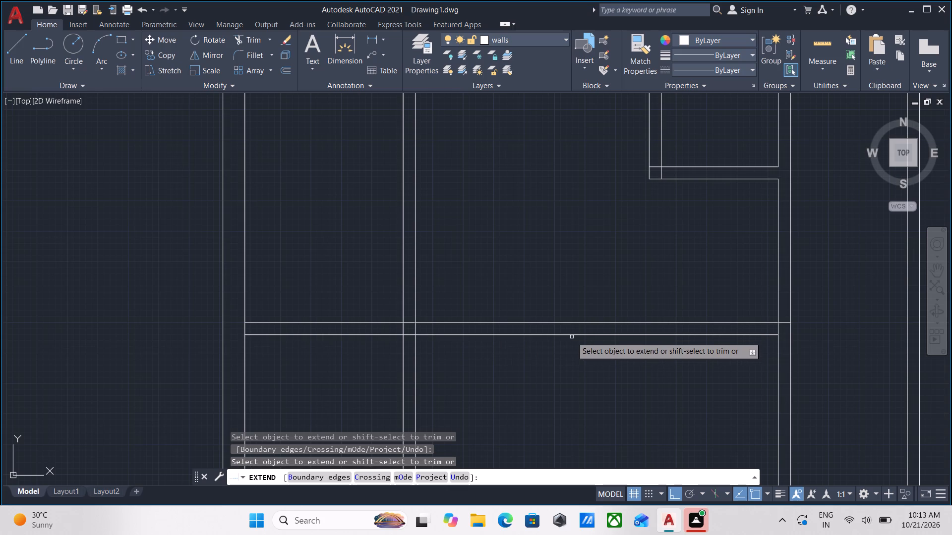
left_click(571, 333)
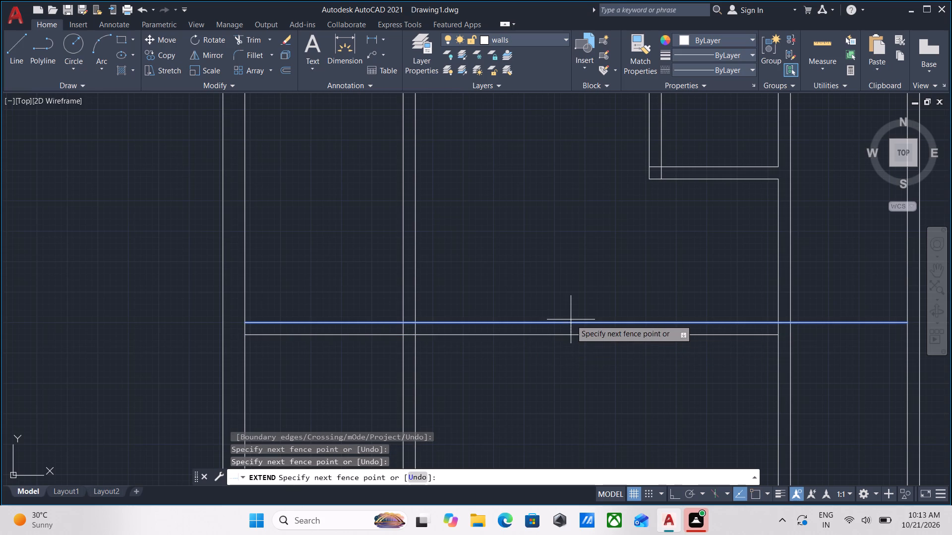
left_click(571, 355)
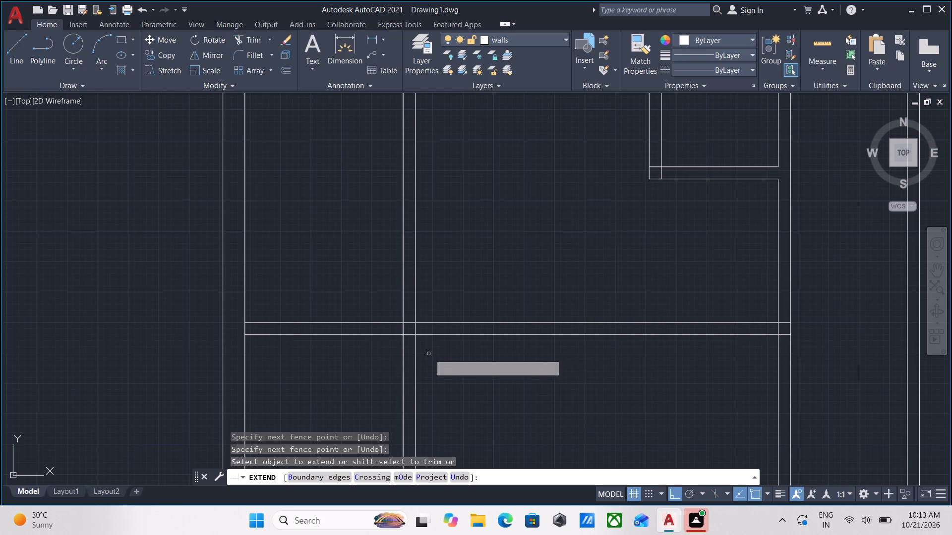
key("Escape")
Trim both faces of the left vertical partition below and inside the extended horizontal partition.
type("tr")
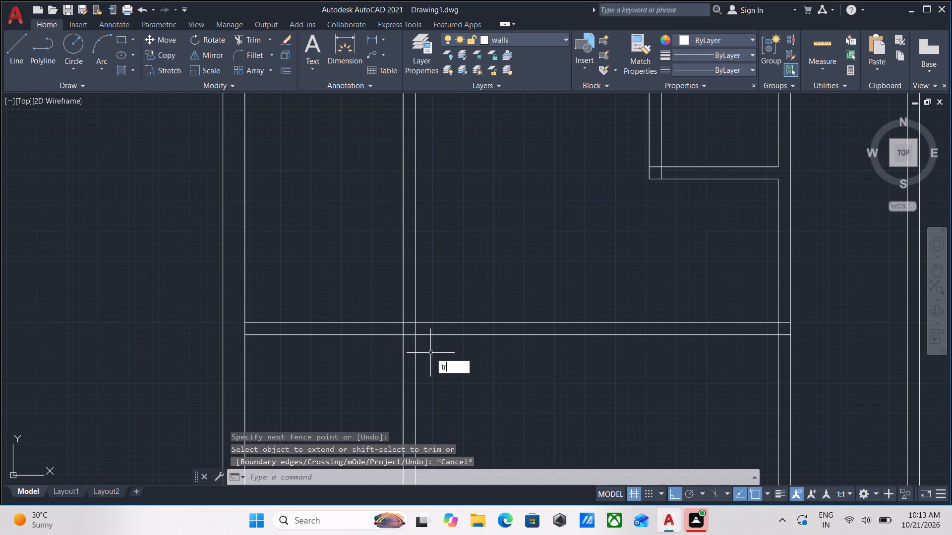
key("Return")
left_click(430, 353)
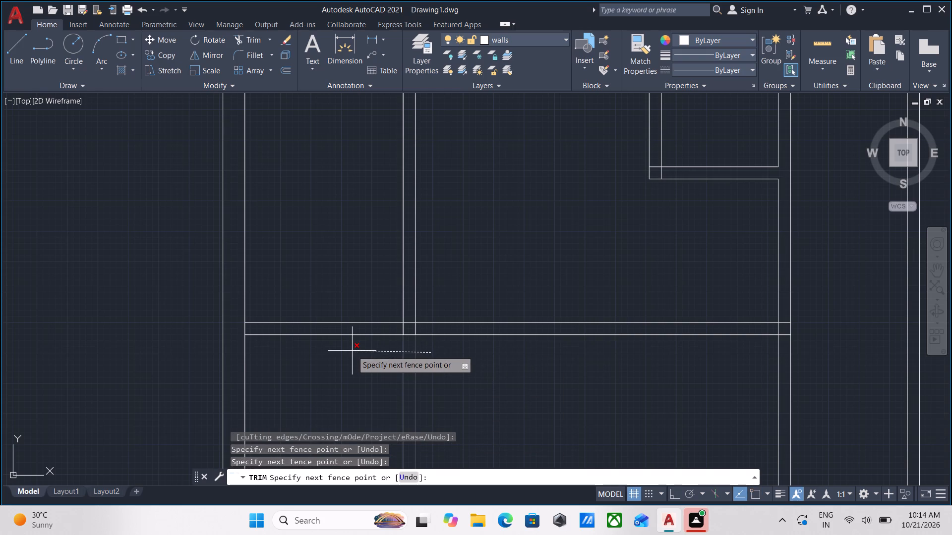
left_click(352, 351)
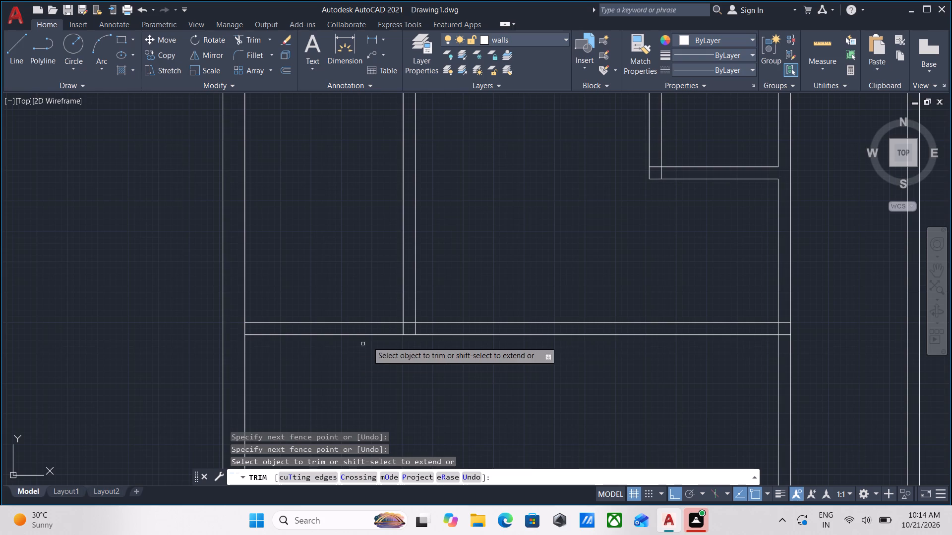
scroll(417, 326, "up", 3)
left_click(417, 340)
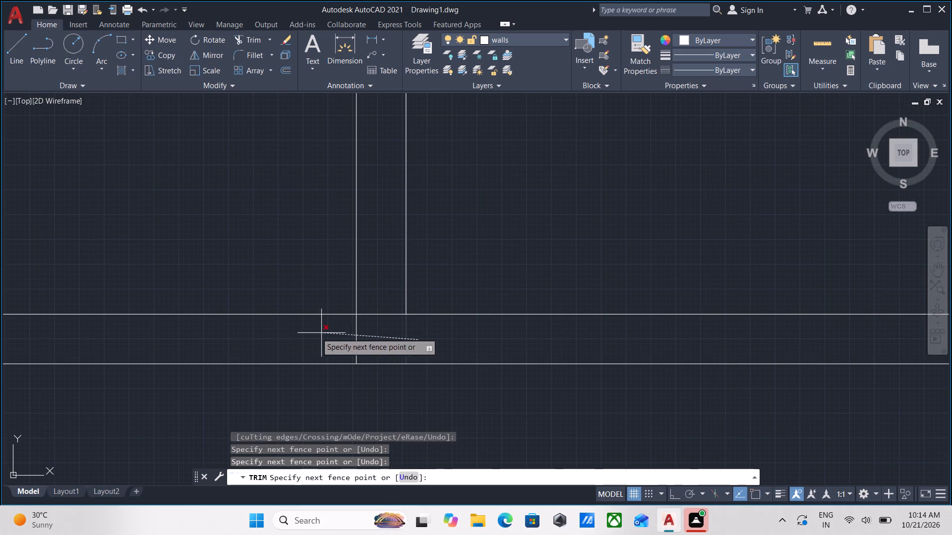
left_click(281, 332)
key("Escape")
Offset the lower face of the extended horizontal partition 7'4" downward.
scroll(315, 377, "down", 3)
middle_click_drag(328, 365, 340, 349)
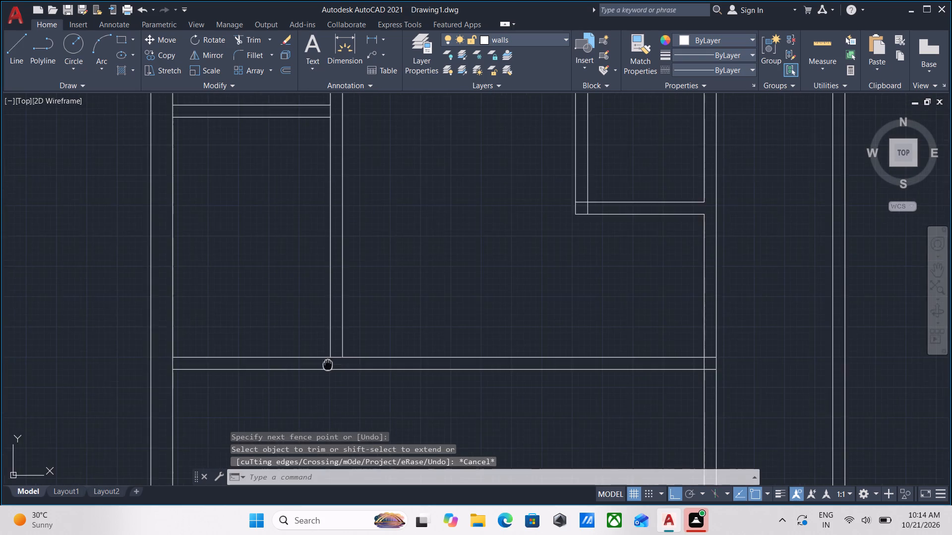
middle_click_drag(340, 349, 357, 328)
scroll(357, 328, "up", 3)
left_click(379, 377)
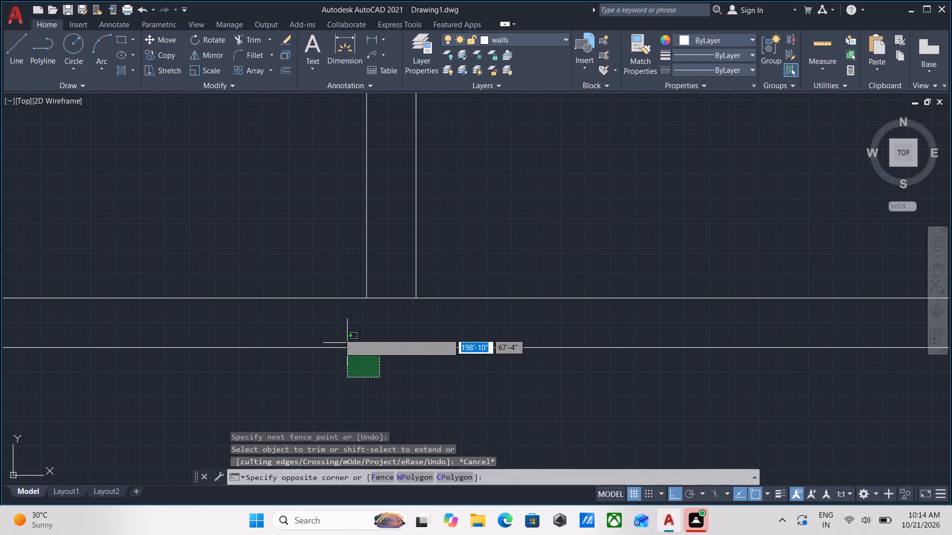
left_click(319, 322)
scroll(319, 322, "down", 3)
scroll(280, 349, "down", 2)
middle_click_drag(280, 349, 304, 346)
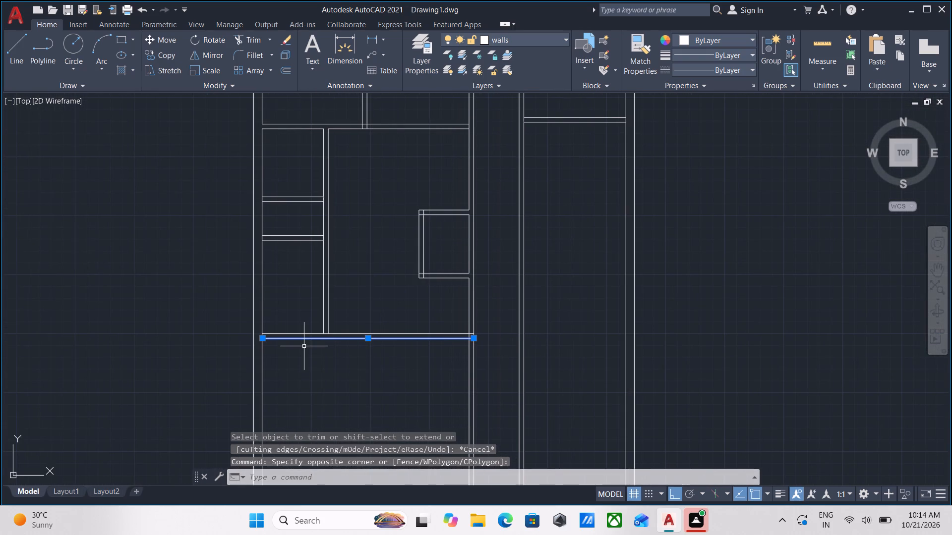
scroll(304, 346, "up", 1)
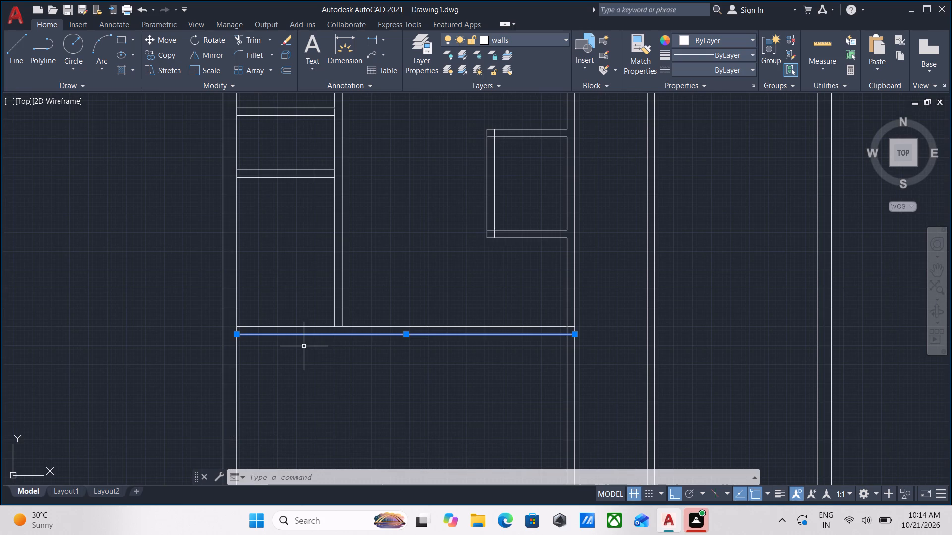
key("o")
key("Return")
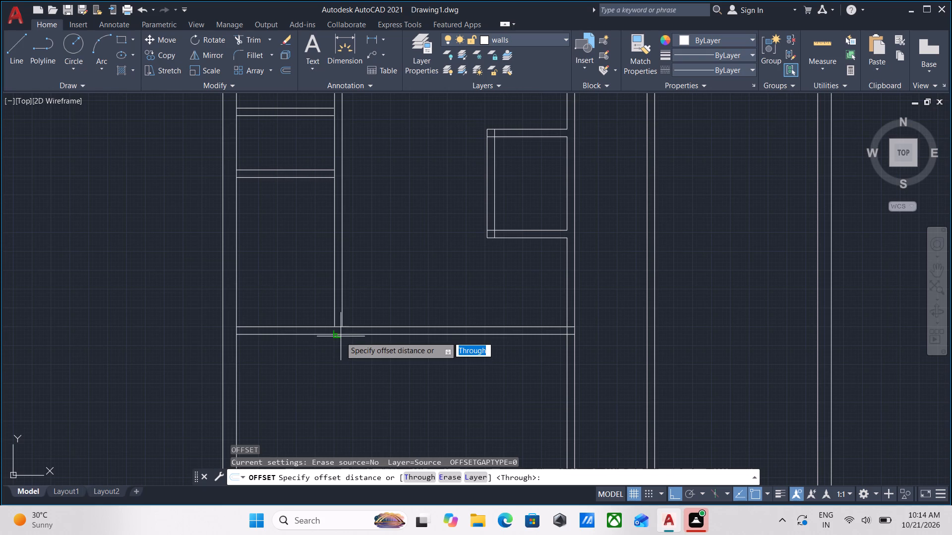
left_click(340, 336)
left_click(336, 395)
middle_click_drag(347, 351, 350, 328)
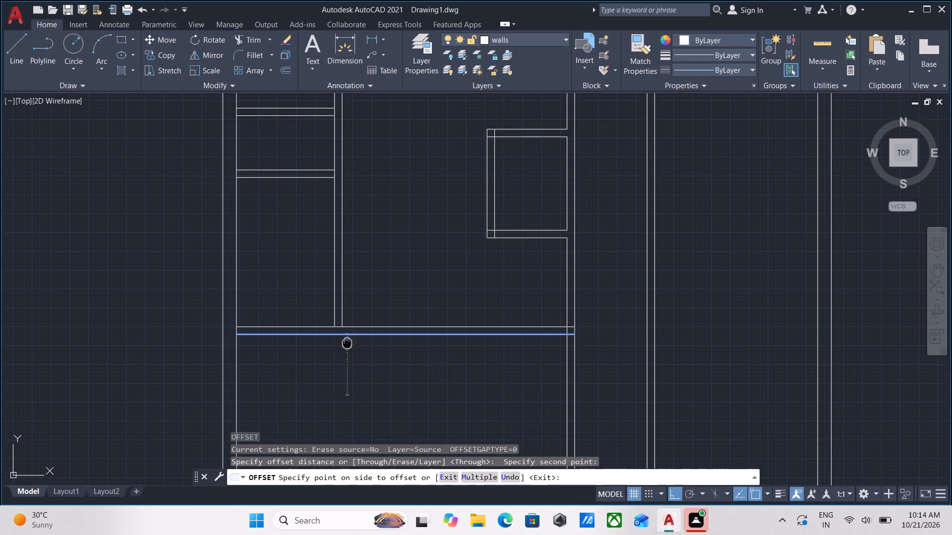
middle_click_drag(350, 328, 351, 299)
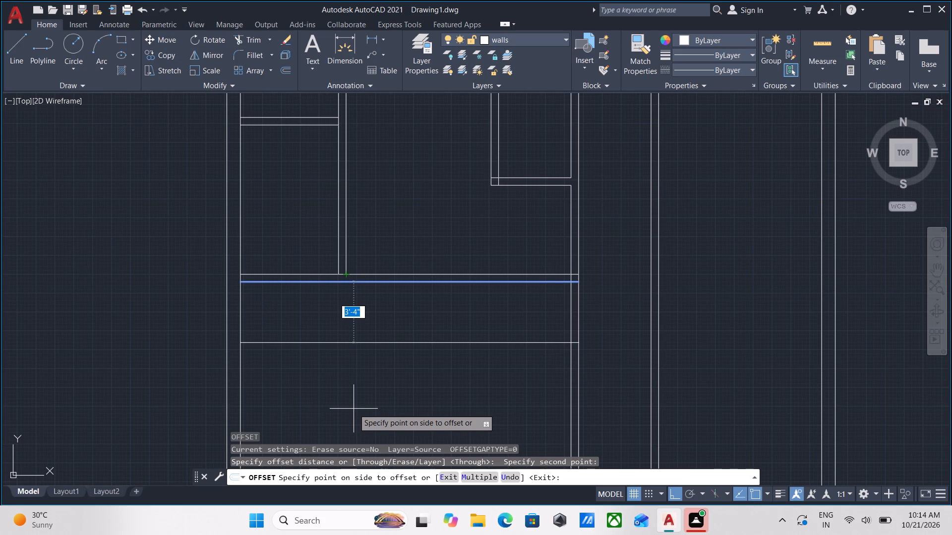
type("7'")
key("4")
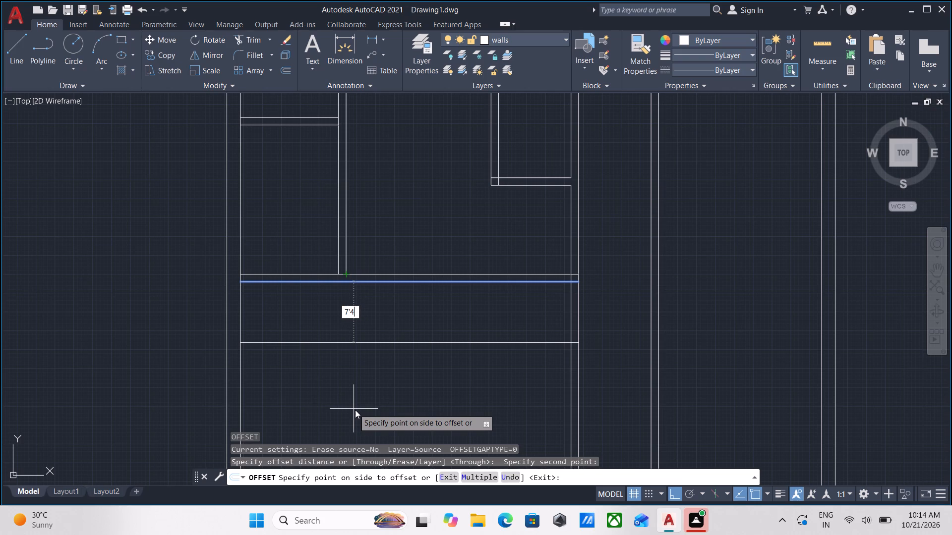
key("shift+quotedbl")
key("Return")
Offset the new horizontal line 9" downward to form the second face of the wall.
middle_click_drag(390, 378, 407, 311)
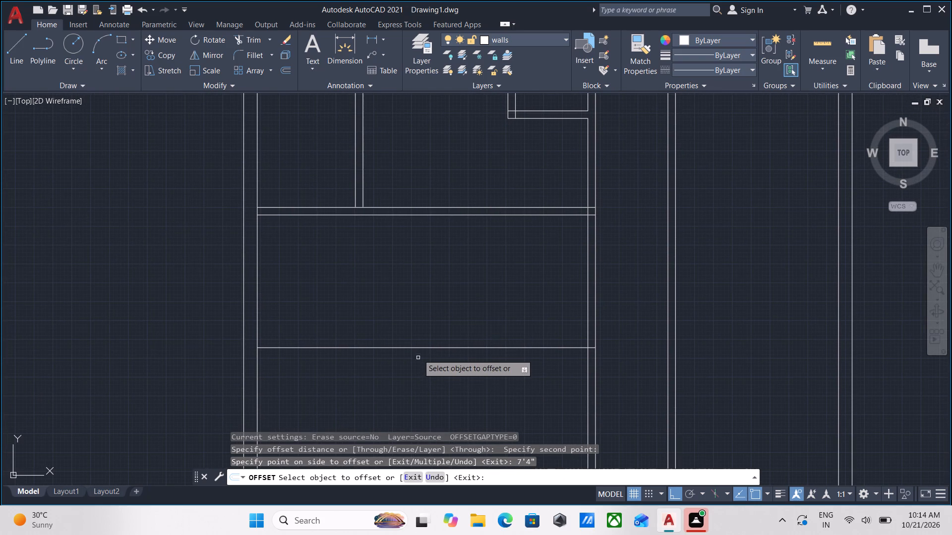
left_click(420, 347)
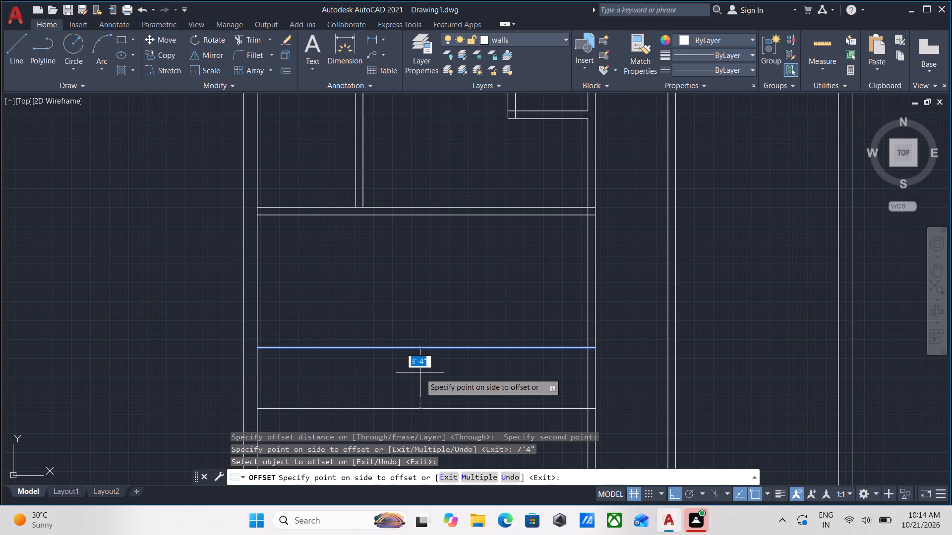
key("9")
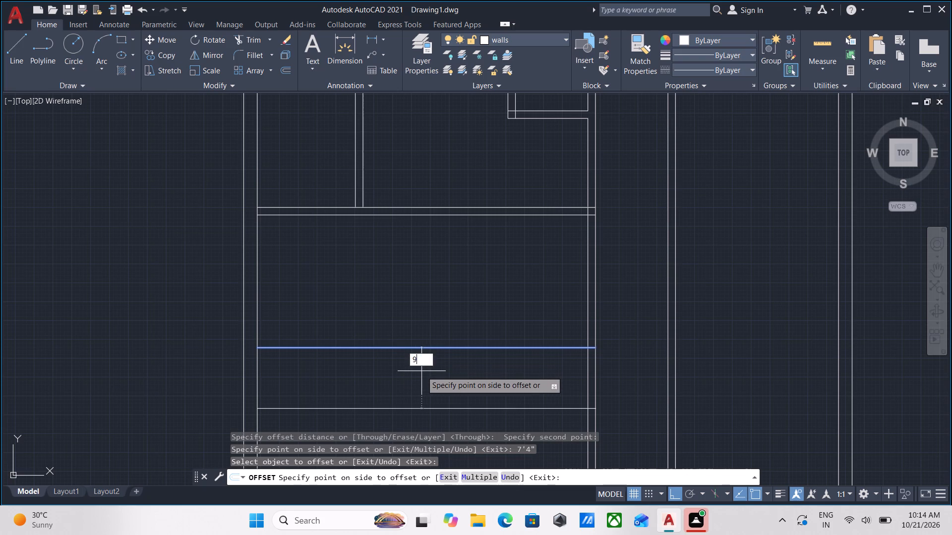
key("Return")
scroll(422, 371, "down", 1)
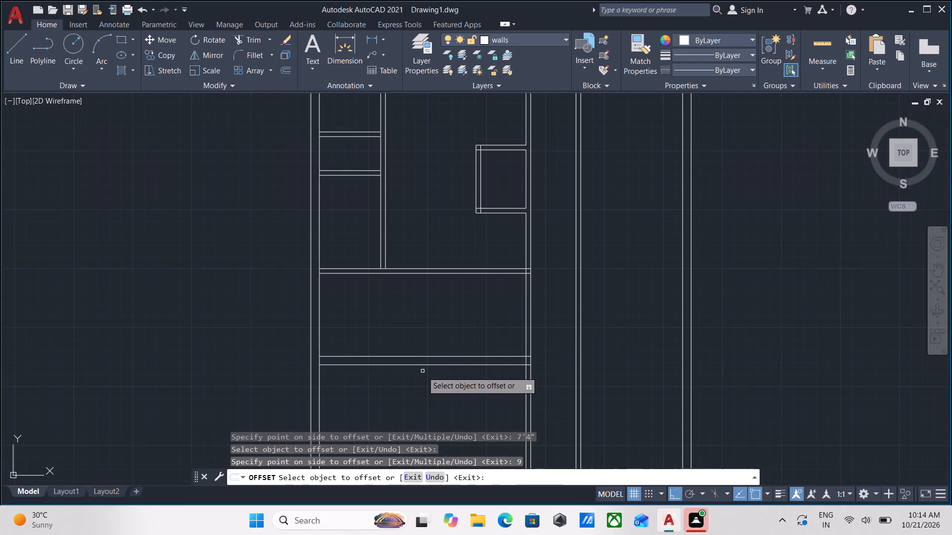
scroll(360, 360, "up", 2)
key("Escape")
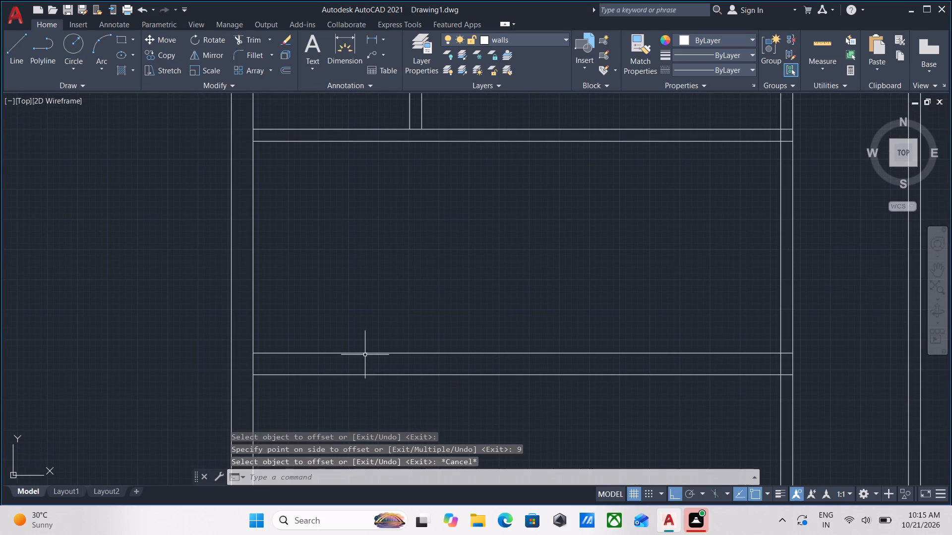
Extend both faces of the new 9" horizontal wall left to the outer face of the left outer wall.
type("ex")
key("Return")
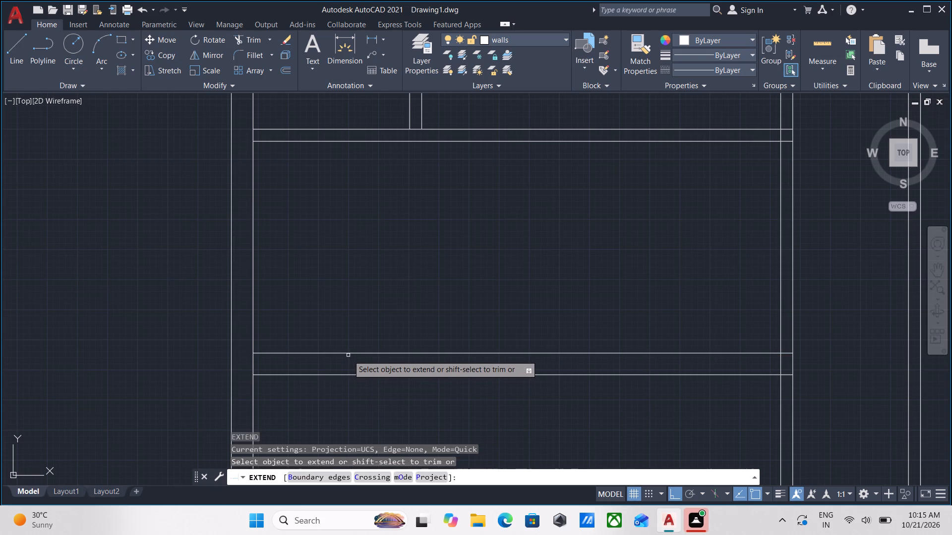
left_click(350, 352)
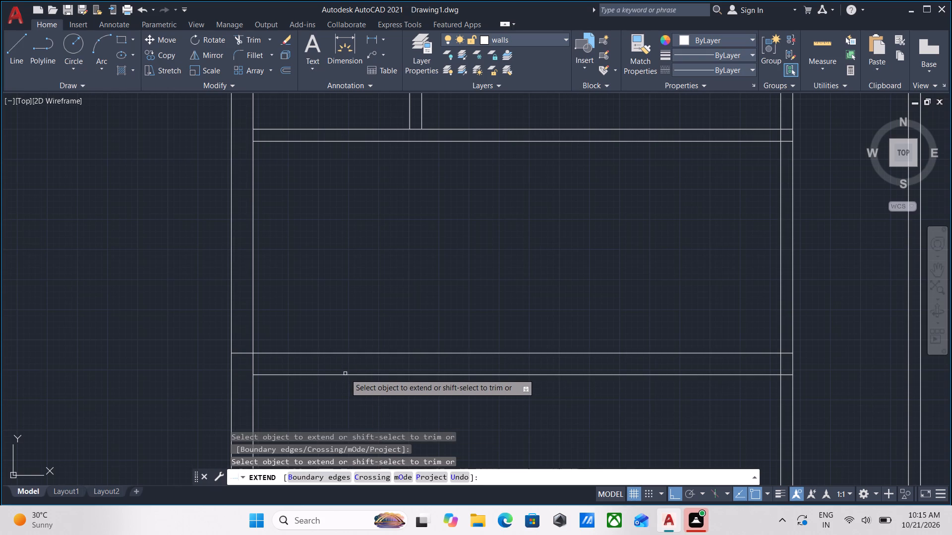
left_click(345, 374)
key("Escape")
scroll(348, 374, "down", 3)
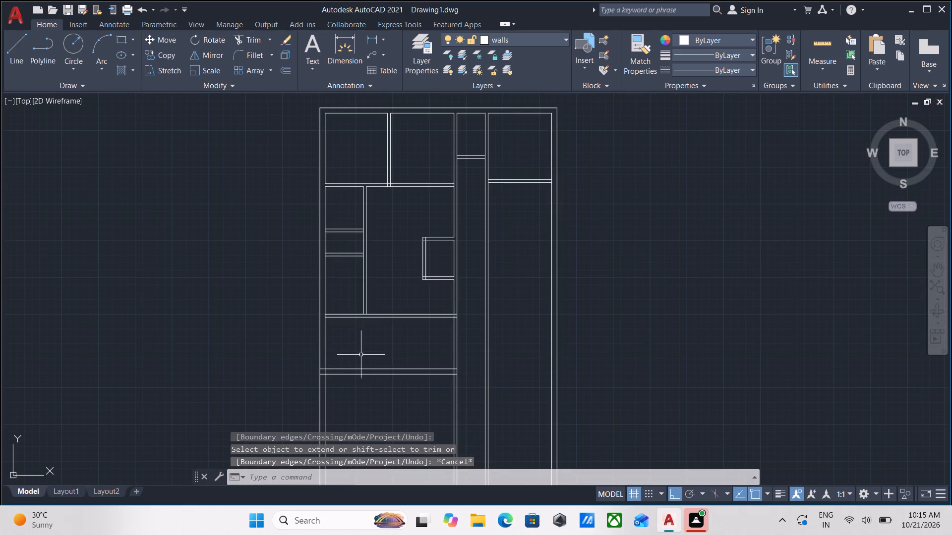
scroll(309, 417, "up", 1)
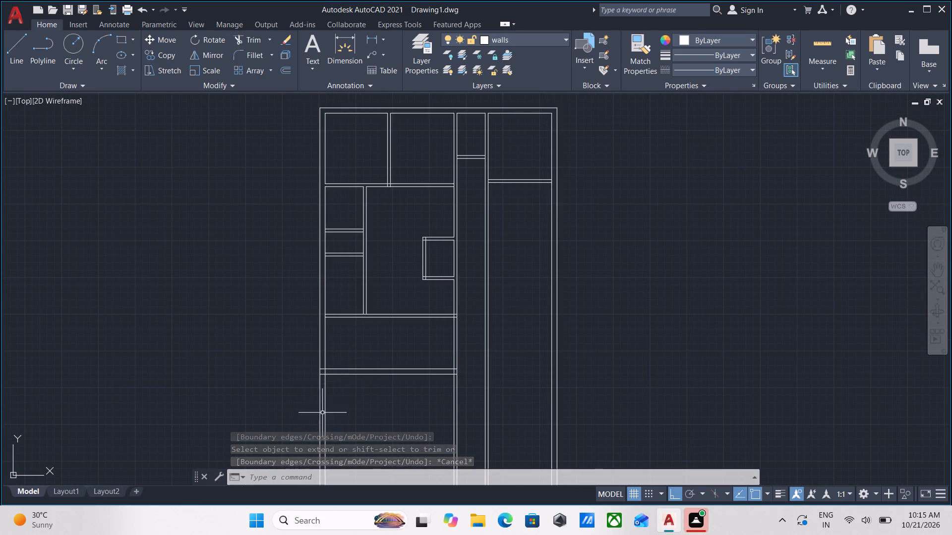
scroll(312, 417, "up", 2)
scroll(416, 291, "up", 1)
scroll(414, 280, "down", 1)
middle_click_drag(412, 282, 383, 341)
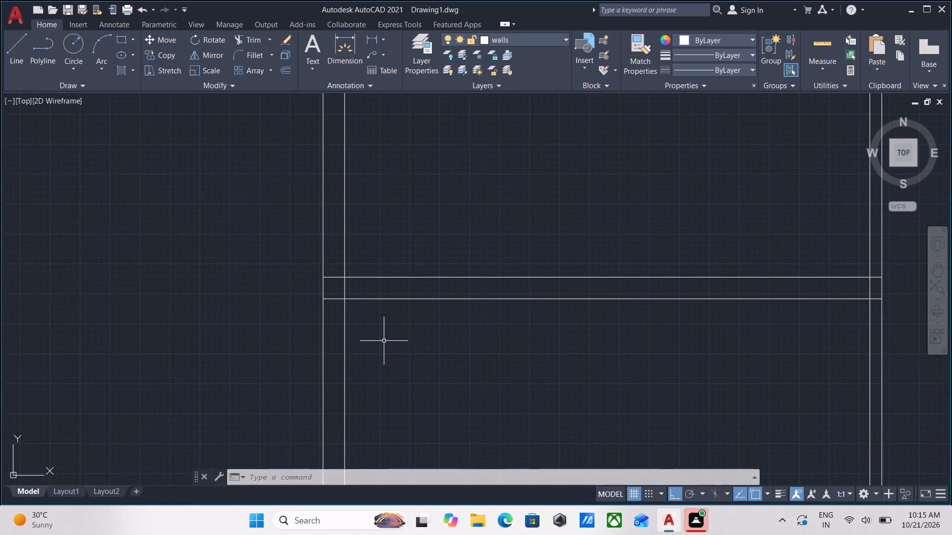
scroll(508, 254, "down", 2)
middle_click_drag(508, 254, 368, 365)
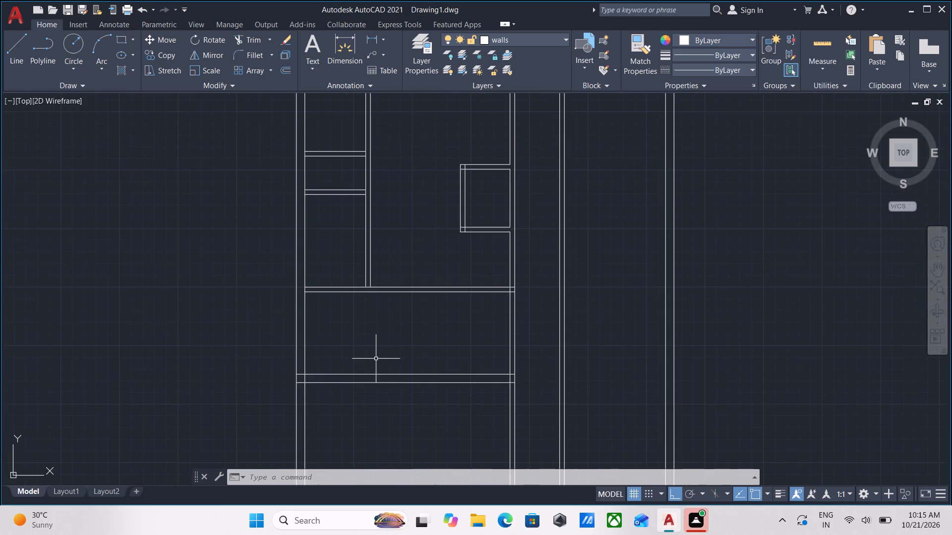
Draw a vertical line about 5'4" long from the small projecting box's lower inner corner down to the horizontal partition's lower face.
key("l")
key("Return")
scroll(444, 227, "up", 2)
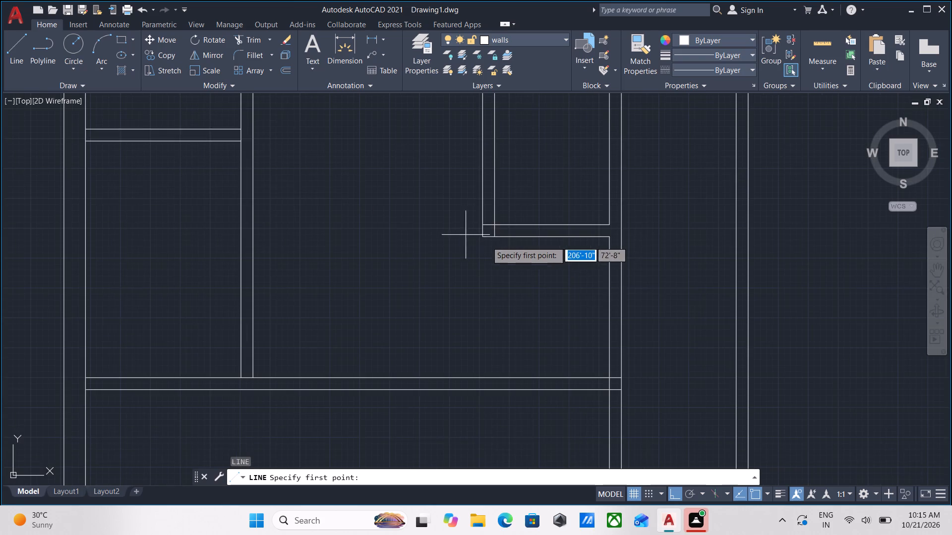
scroll(498, 242, "up", 2)
left_click(489, 226)
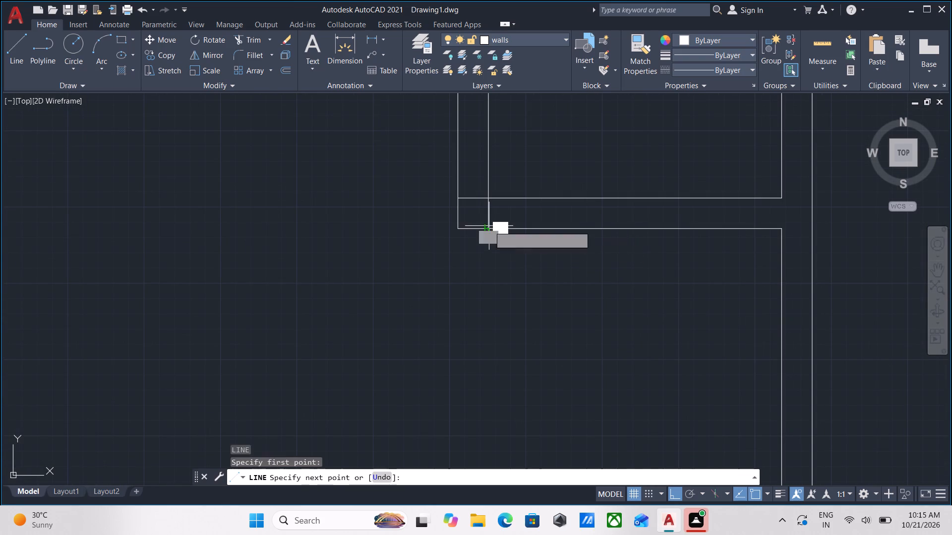
scroll(523, 355, "down", 2)
middle_click_drag(523, 355, 511, 204)
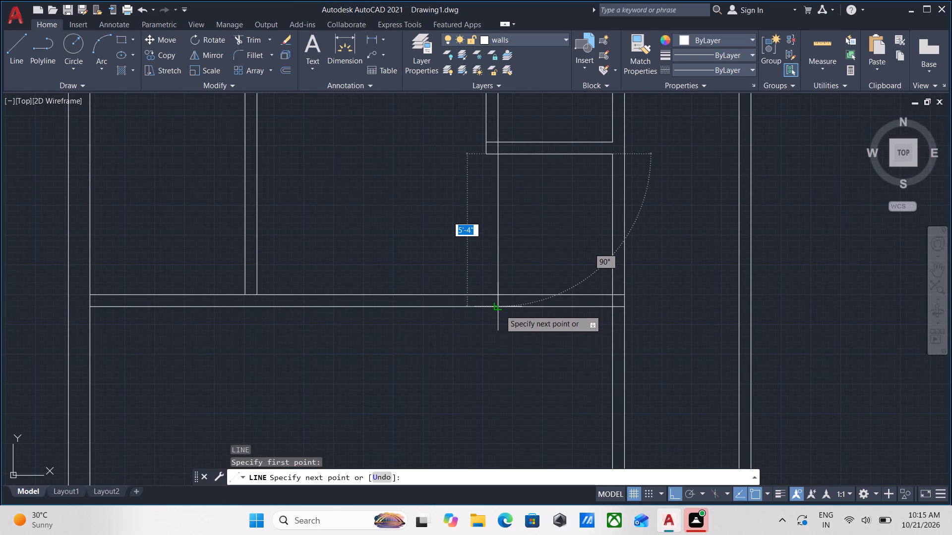
left_click(500, 310)
key("Escape")
scroll(495, 313, "down", 2)
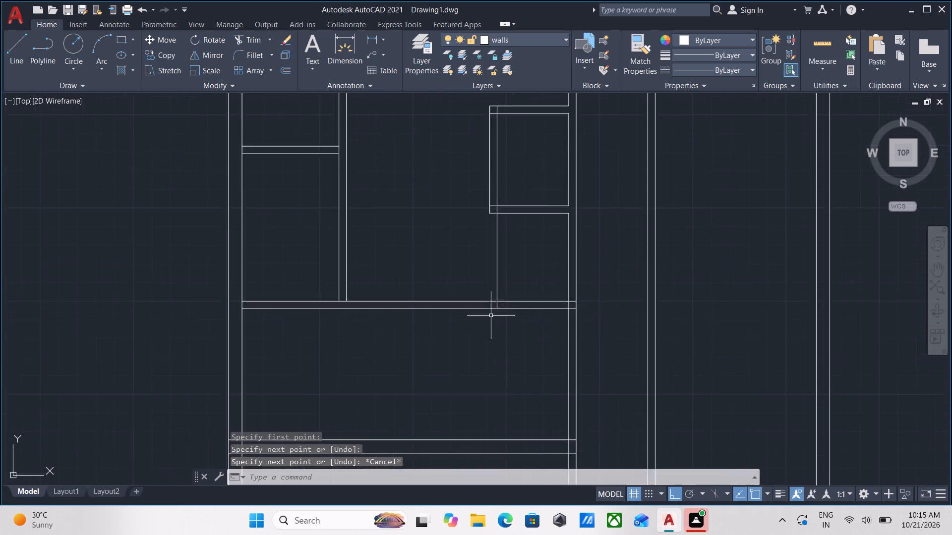
Trim both faces of the left outer wall below the new 9" horizontal wall.
scroll(472, 343, "down", 2)
scroll(482, 417, "up", 1)
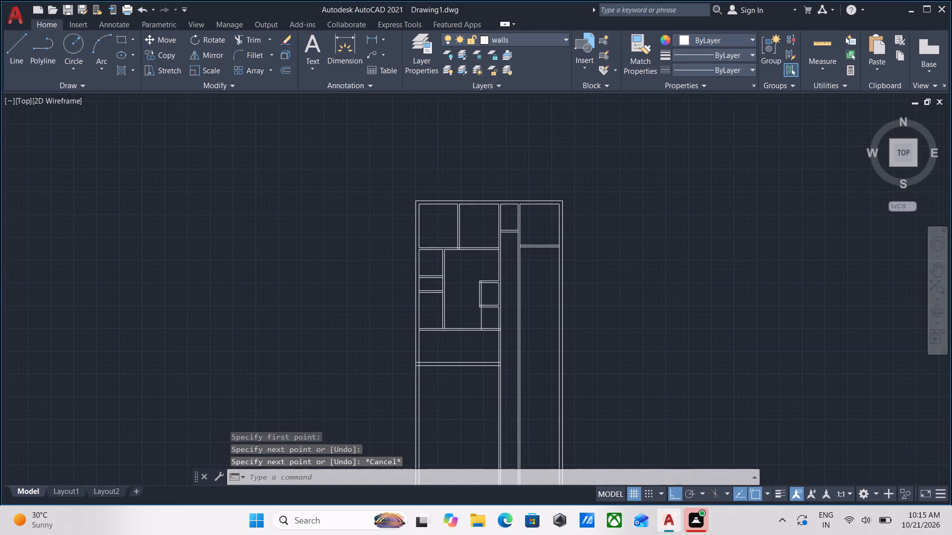
scroll(482, 417, "up", 1)
scroll(430, 362, "up", 2)
middle_click_drag(277, 317, 279, 321)
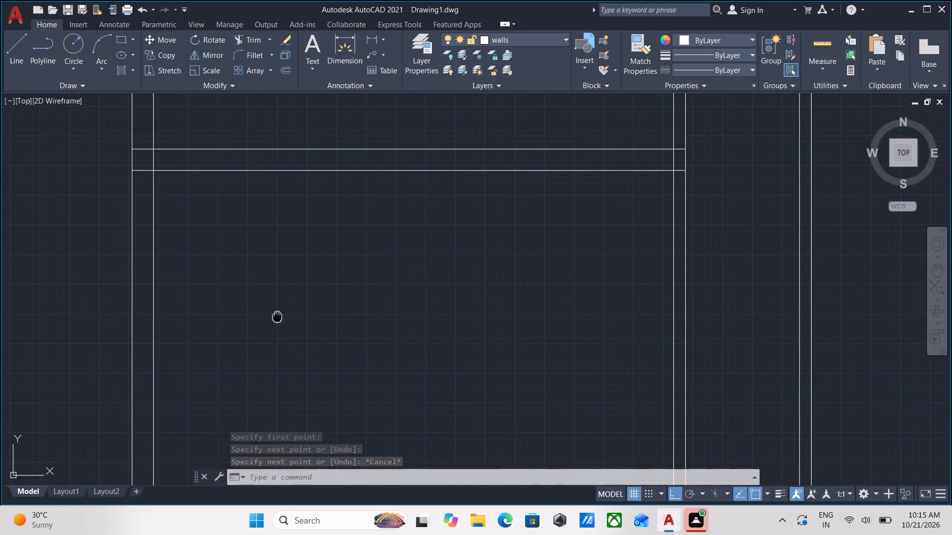
middle_click_drag(279, 321, 299, 358)
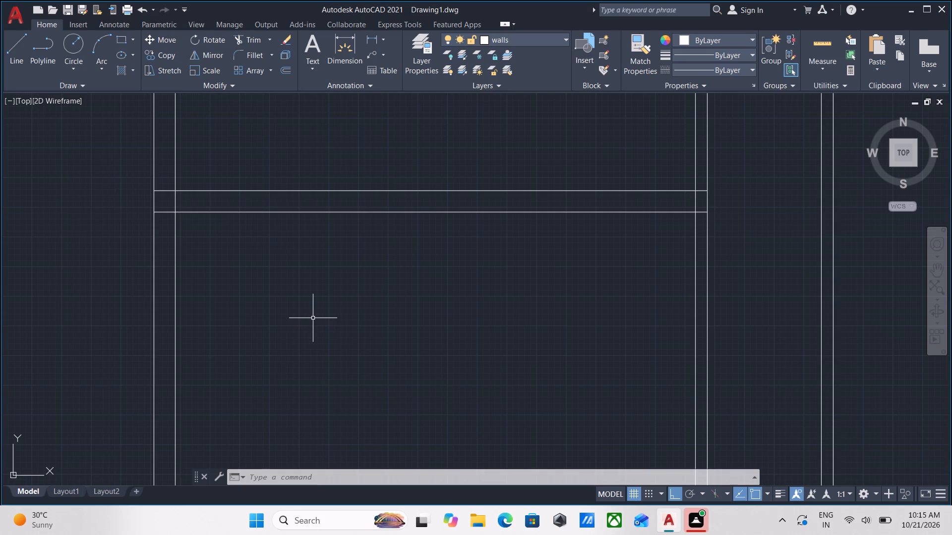
scroll(313, 318, "down", 3)
middle_click_drag(313, 318, 271, 337)
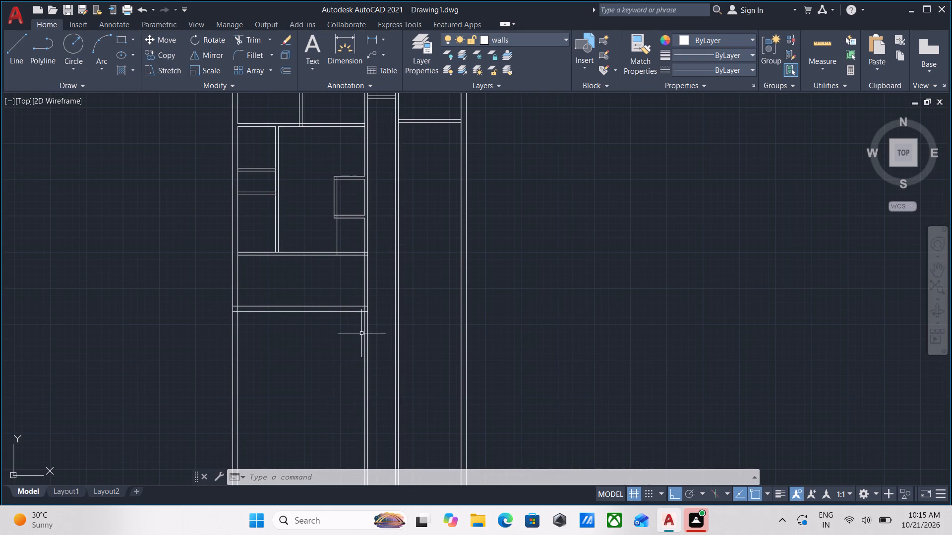
scroll(294, 342, "up", 1)
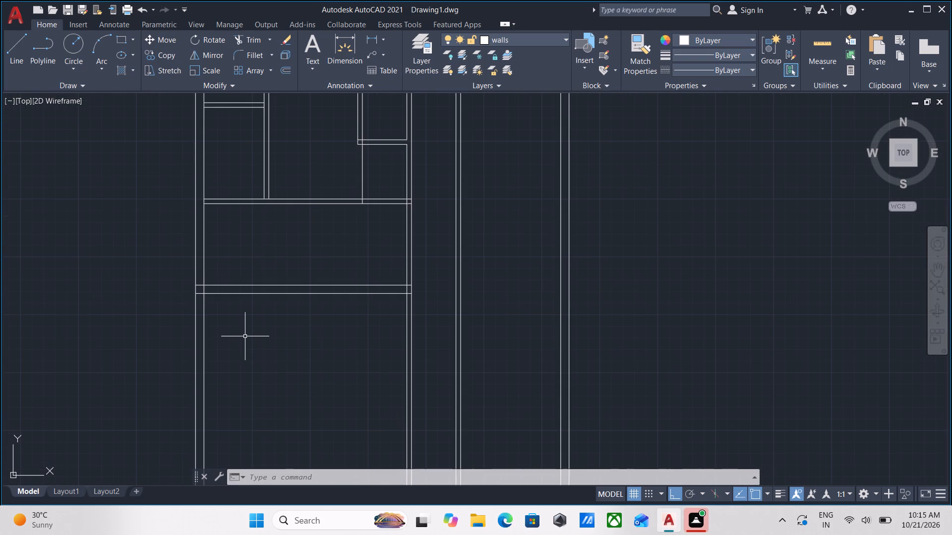
key("t")
key("r")
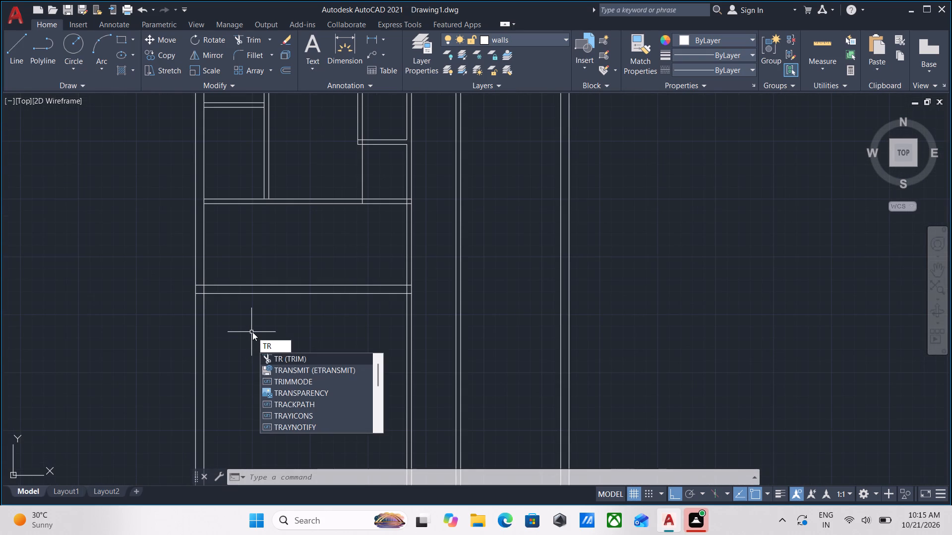
key("Return")
left_click(231, 325)
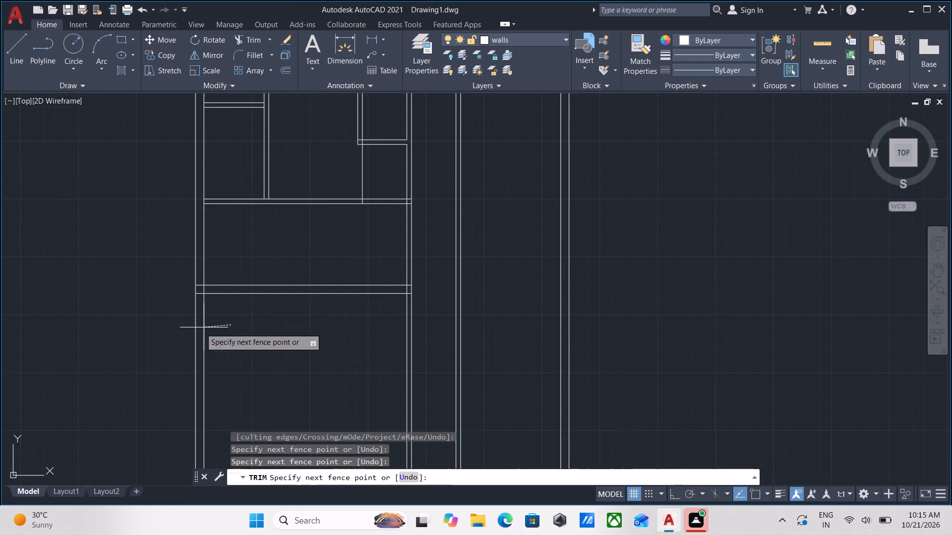
left_click(101, 326)
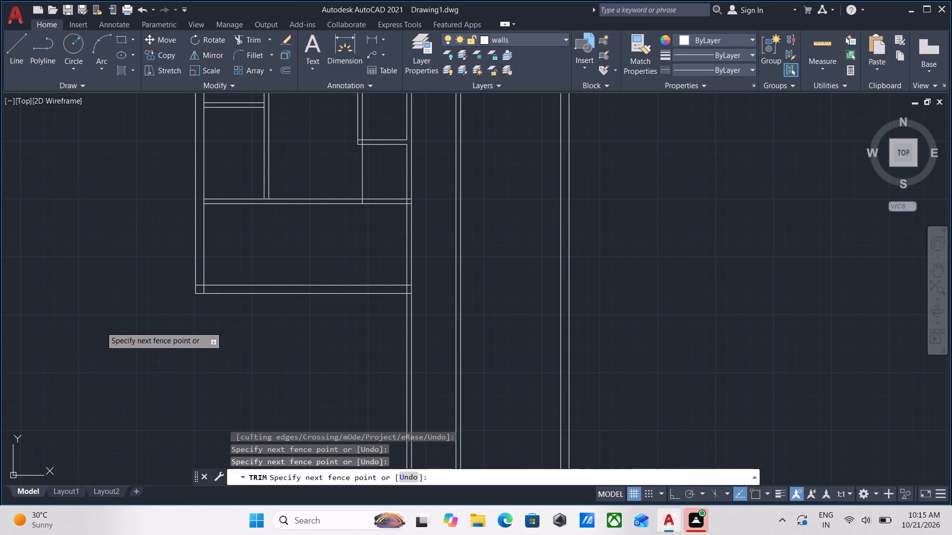
Trim the overlapping inner face lines where the left outer wall meets the 9" horizontal wall to clean the corner.
scroll(219, 277, "up", 4)
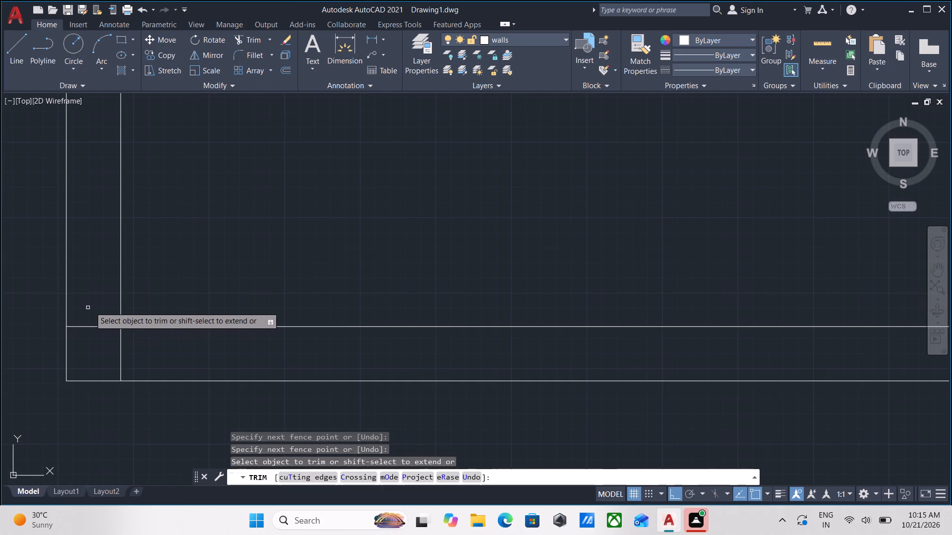
left_click(91, 305)
left_click(97, 348)
left_click(102, 346)
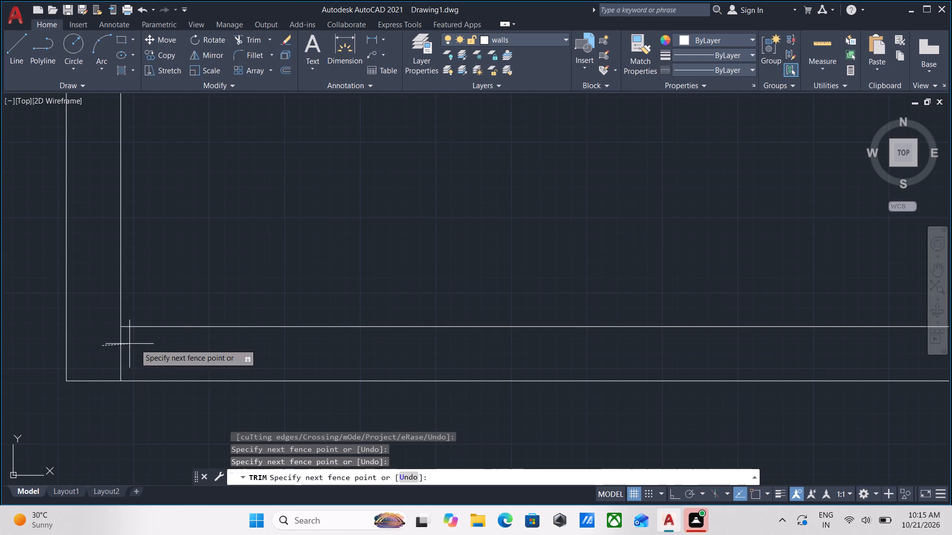
left_click(148, 345)
scroll(148, 345, "down", 4)
key("Escape")
key("Escape")
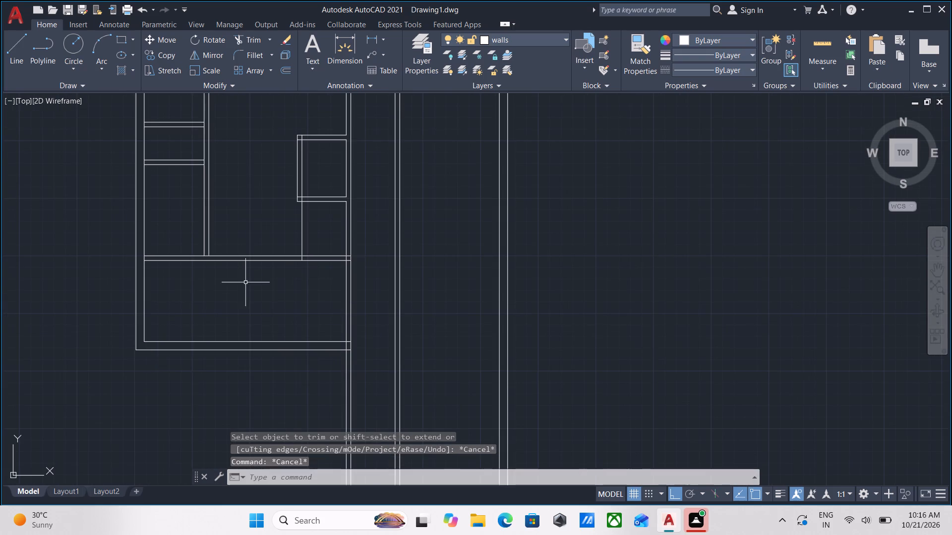
Extend both faces of the upper-right room's horizontal partition left to the far face of the adjoining vertical partition.
scroll(375, 262, "down", 1)
middle_click_drag(379, 264, 309, 321)
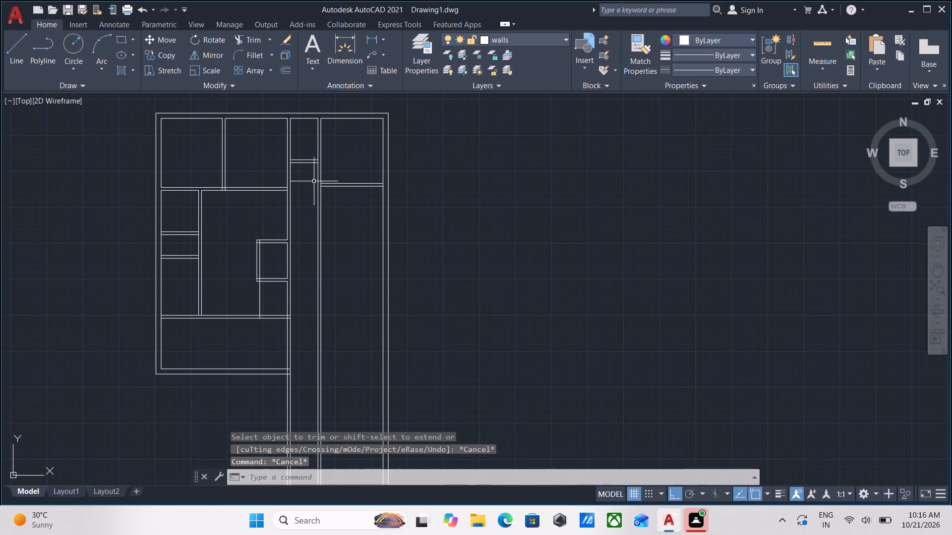
scroll(310, 182, "up", 2)
scroll(358, 179, "up", 1)
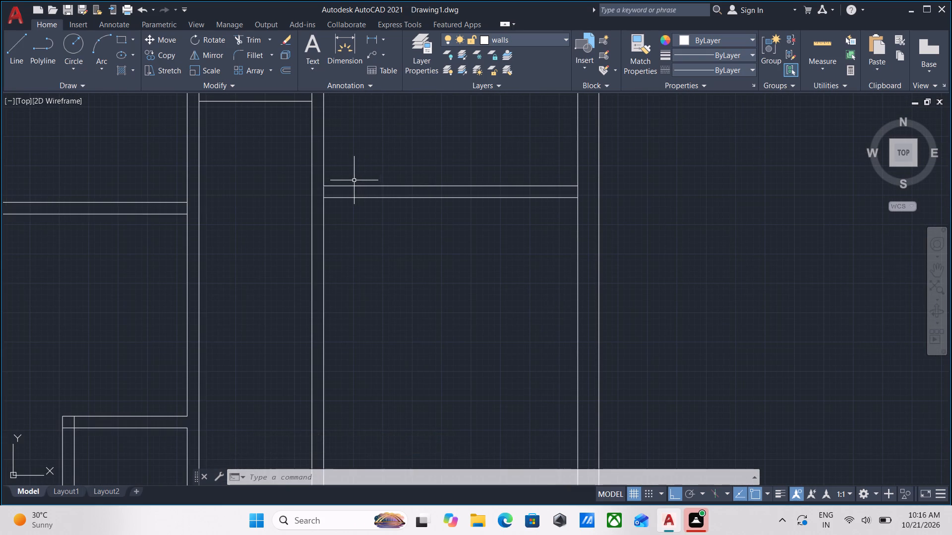
scroll(352, 193, "up", 2)
scroll(351, 193, "down", 1)
middle_click_drag(351, 193, 350, 295)
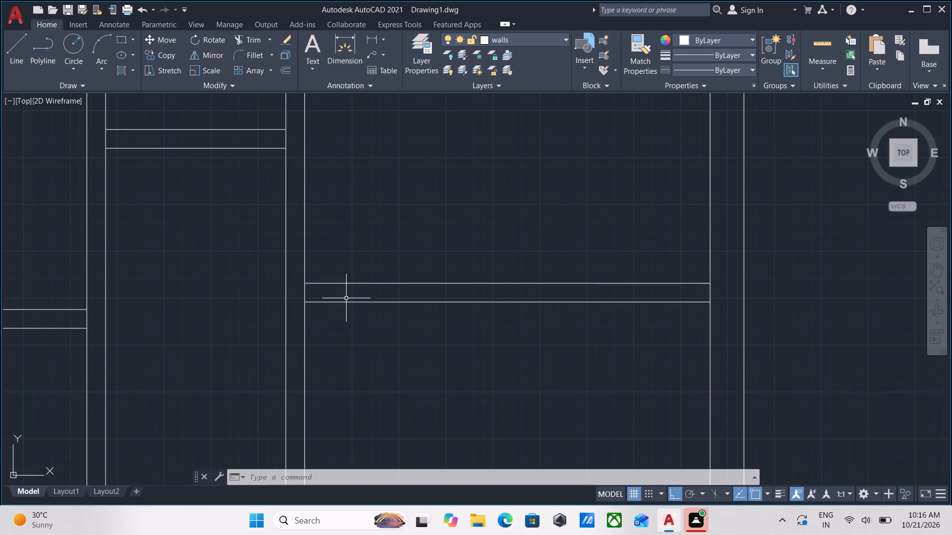
type("ex")
key("Return")
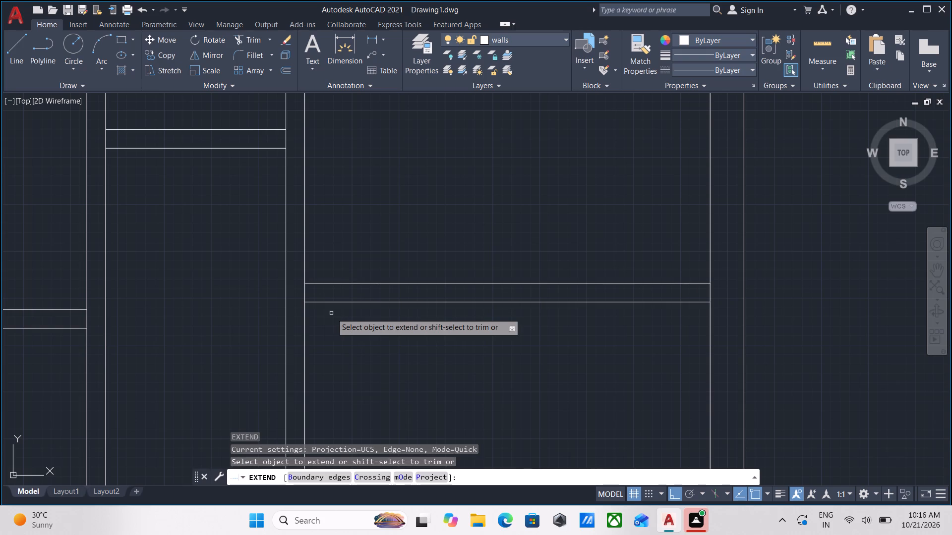
left_click(332, 301)
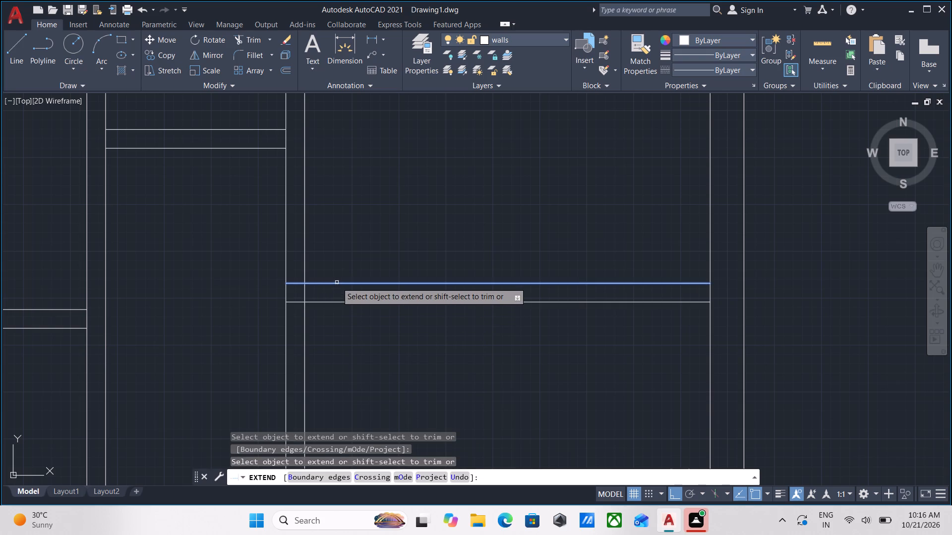
left_click(337, 282)
key("Escape")
key("Escape")
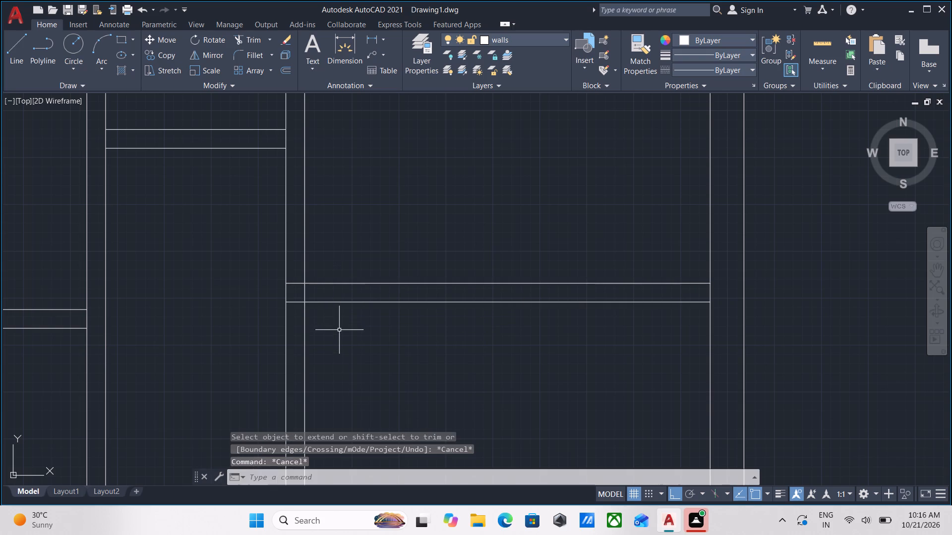
Trim both faces of the vertical partition below the upper-right room's extended horizontal partition.
type("tr")
key("Return")
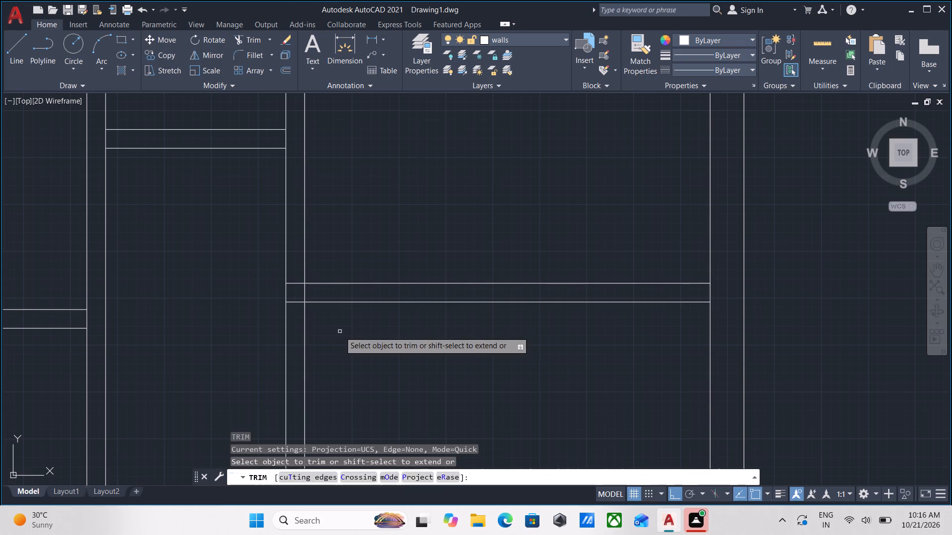
left_click(340, 331)
left_click(236, 332)
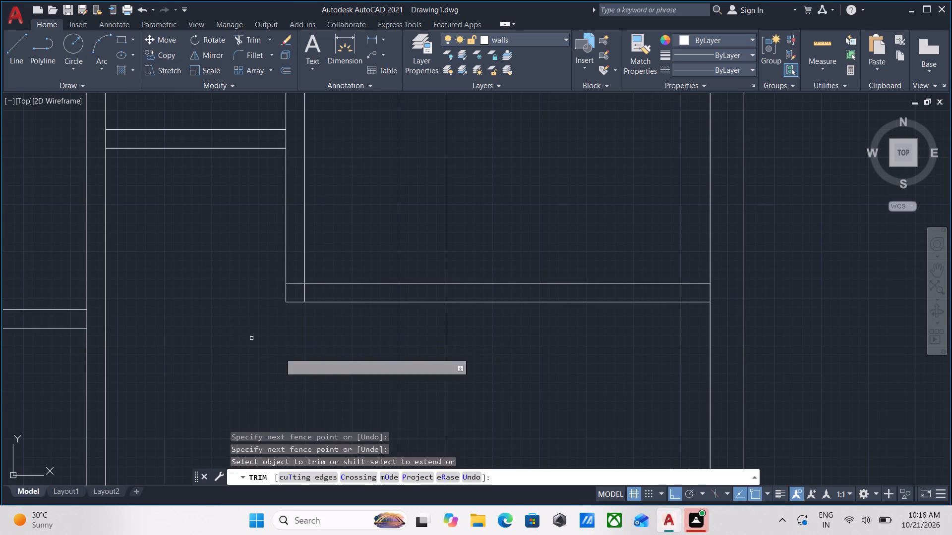
scroll(373, 400, "down", 3)
middle_click_drag(373, 400, 423, 289)
scroll(429, 281, "down", 1)
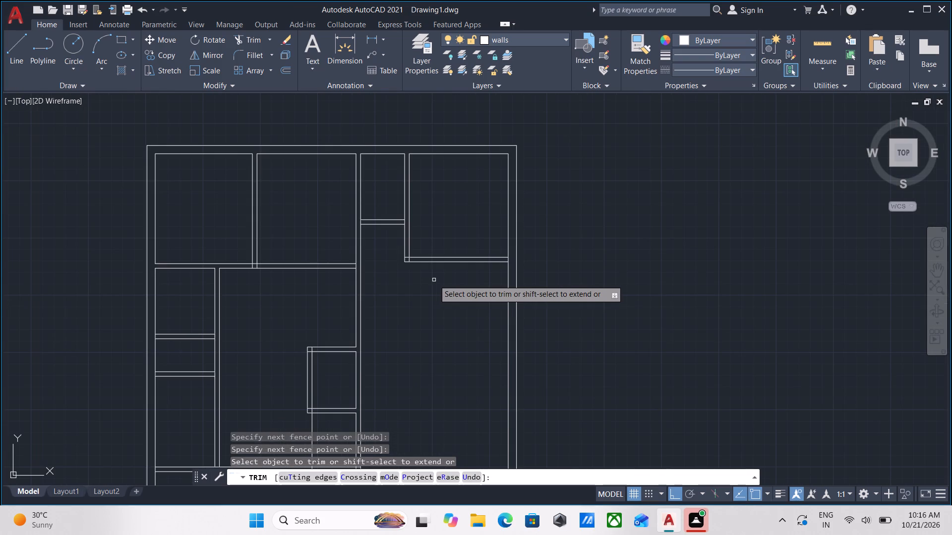
key("Escape")
Offset the lower face of the upper-right room's horizontal partition downward by about 2'3".
scroll(439, 276, "up", 3)
middle_click_drag(452, 253, 451, 260)
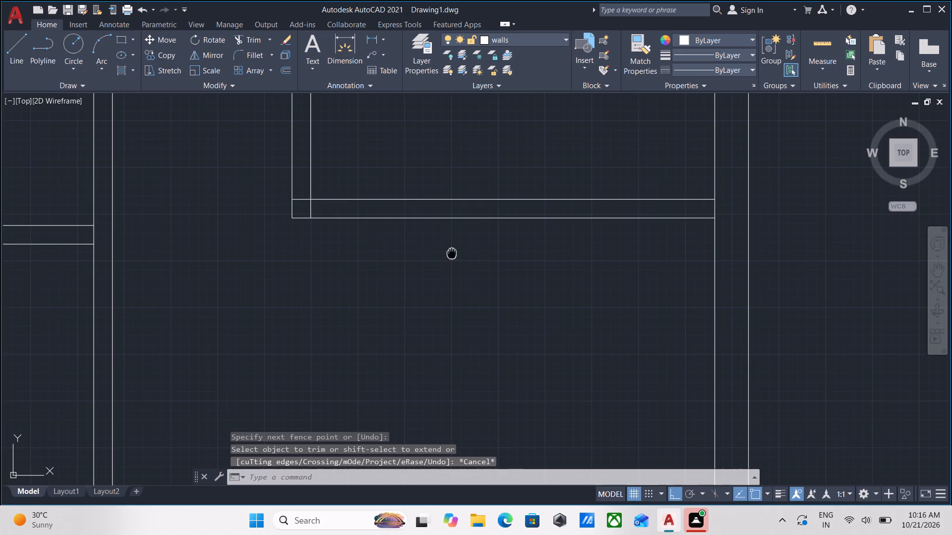
middle_click_drag(451, 260, 447, 293)
left_click(452, 290)
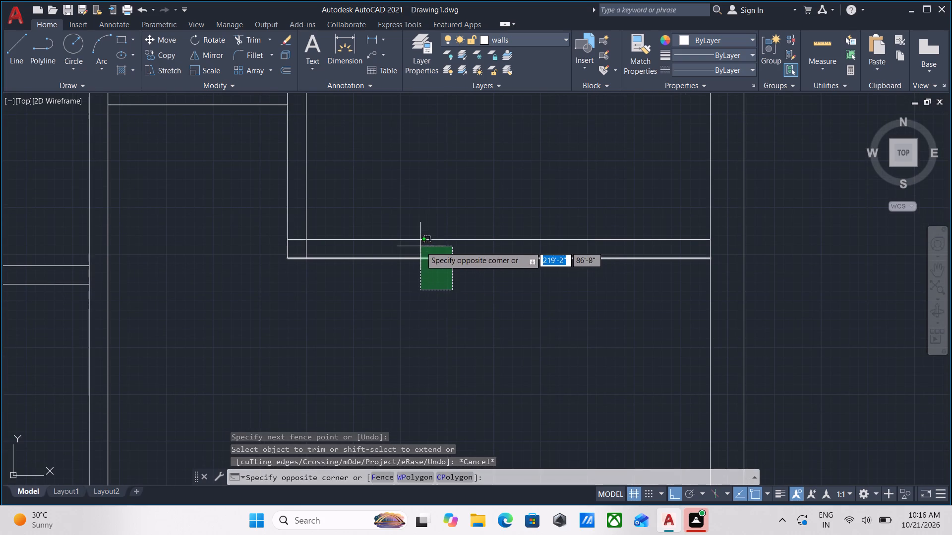
left_click(420, 246)
key("o")
key("Return")
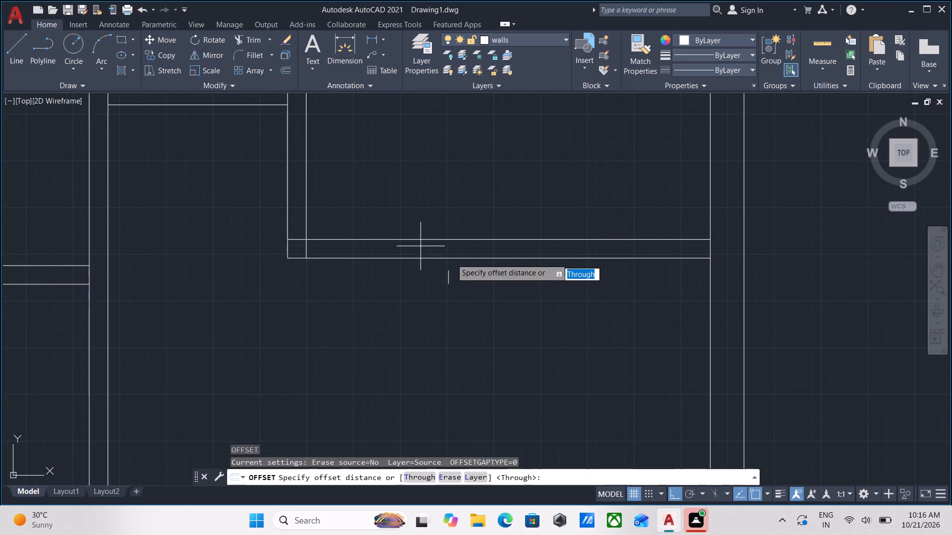
left_click(474, 258)
left_click(476, 358)
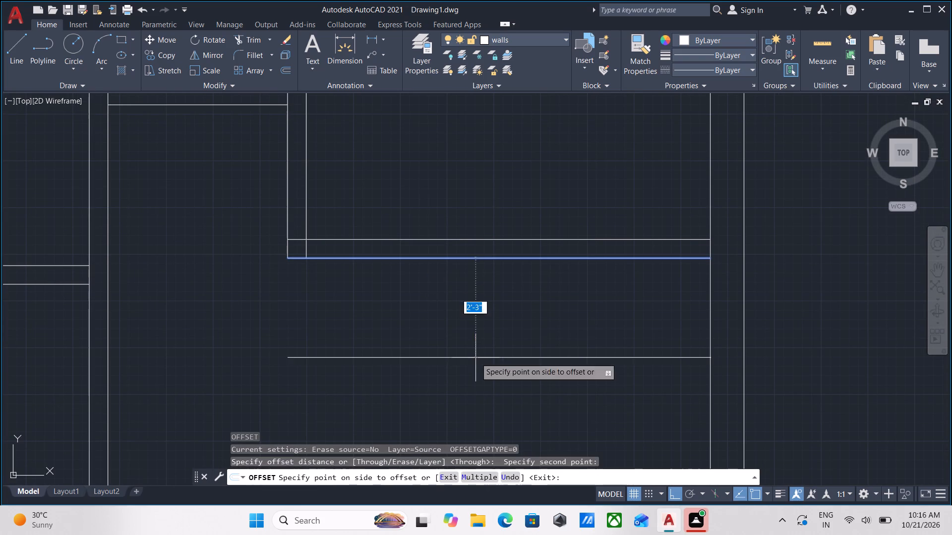
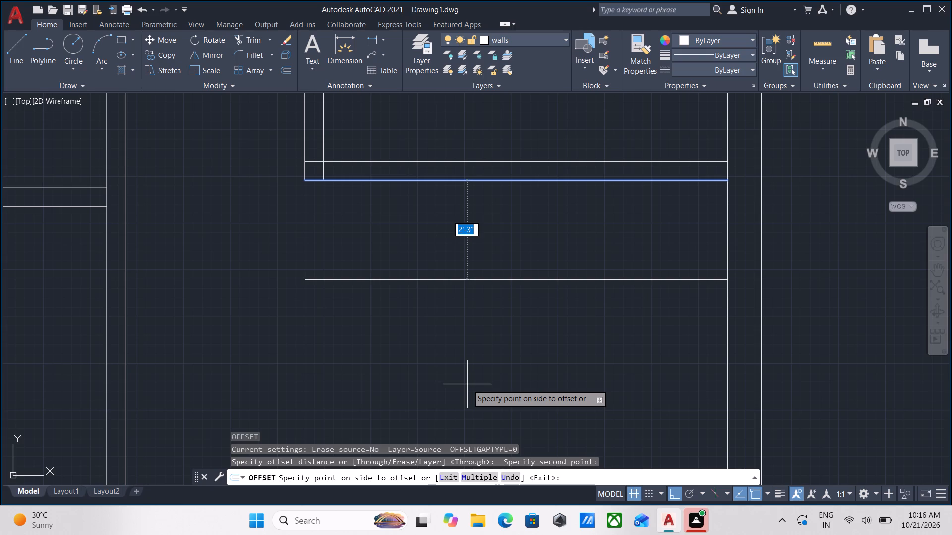
Offset the lower face of the upper-right room's horizontal partition downward by 10'5".
type("10'")
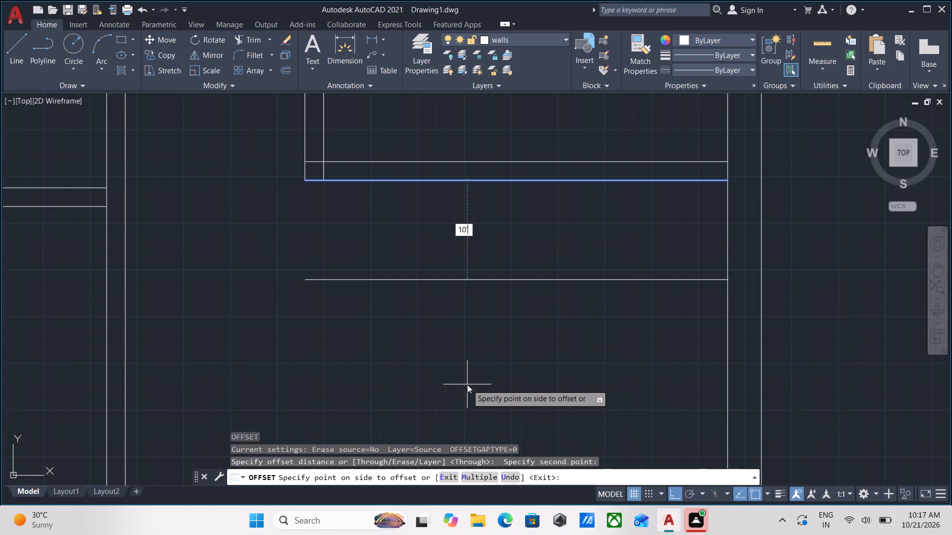
key("5")
key("Return")
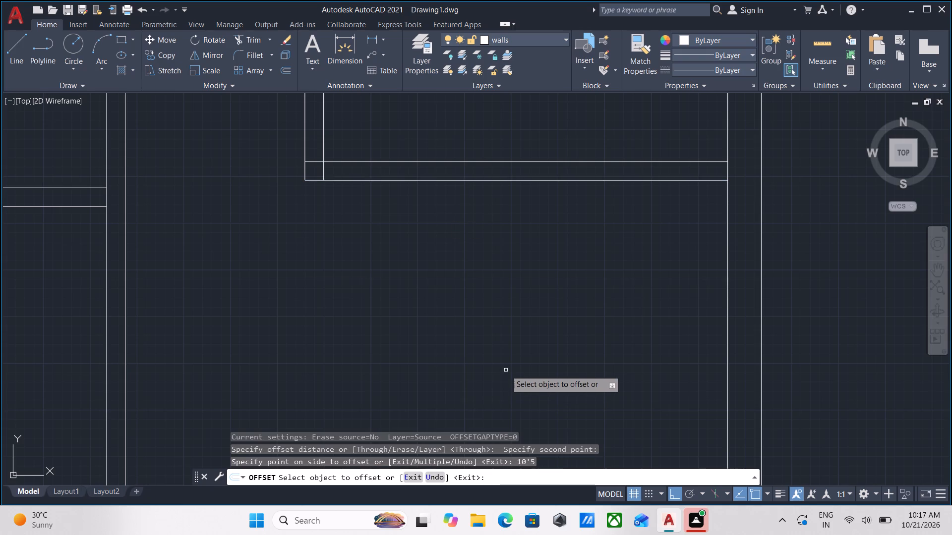
Offset the single horizontal line below the upper-right room downward by 12'7".
scroll(510, 365, "down", 2)
middle_click_drag(510, 365, 460, 230)
scroll(465, 361, "up", 2)
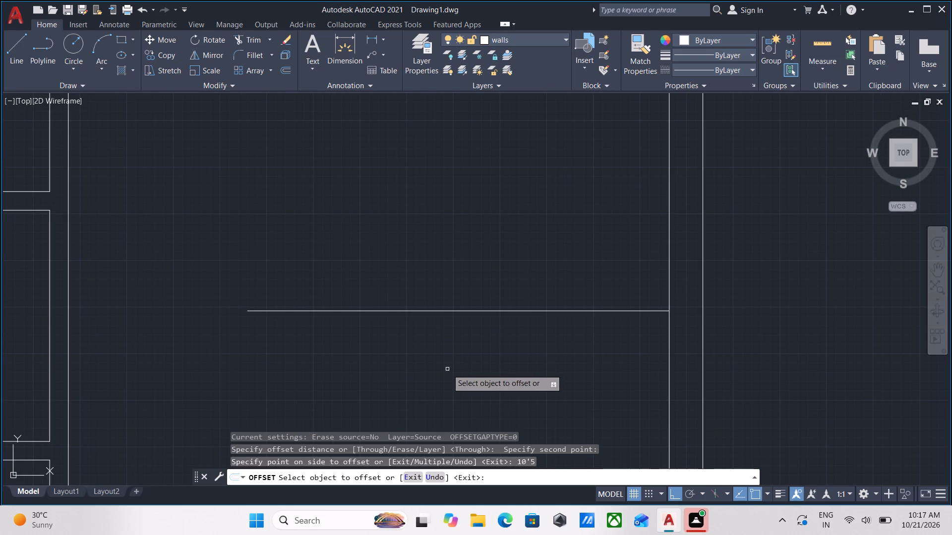
scroll(458, 367, "down", 2)
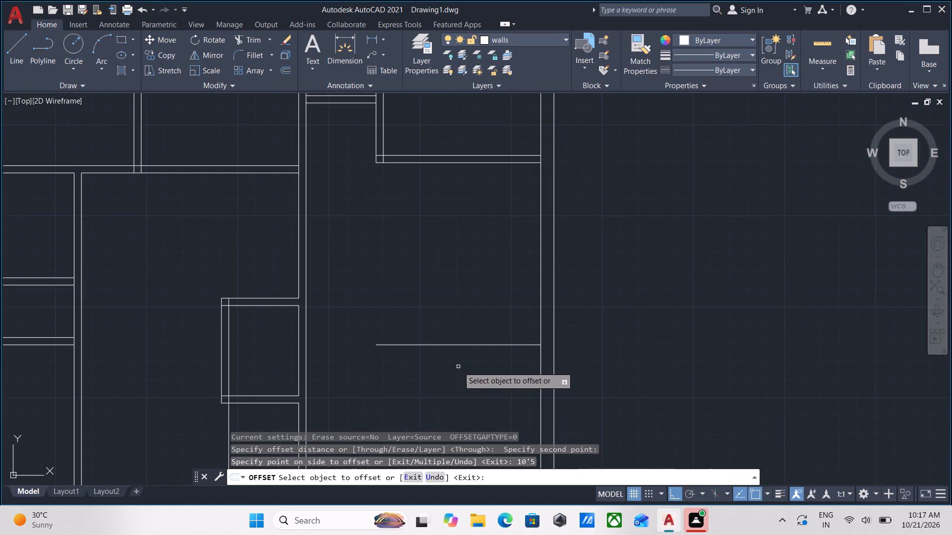
scroll(465, 367, "down", 1)
middle_click_drag(465, 367, 492, 252)
scroll(493, 290, "down", 1)
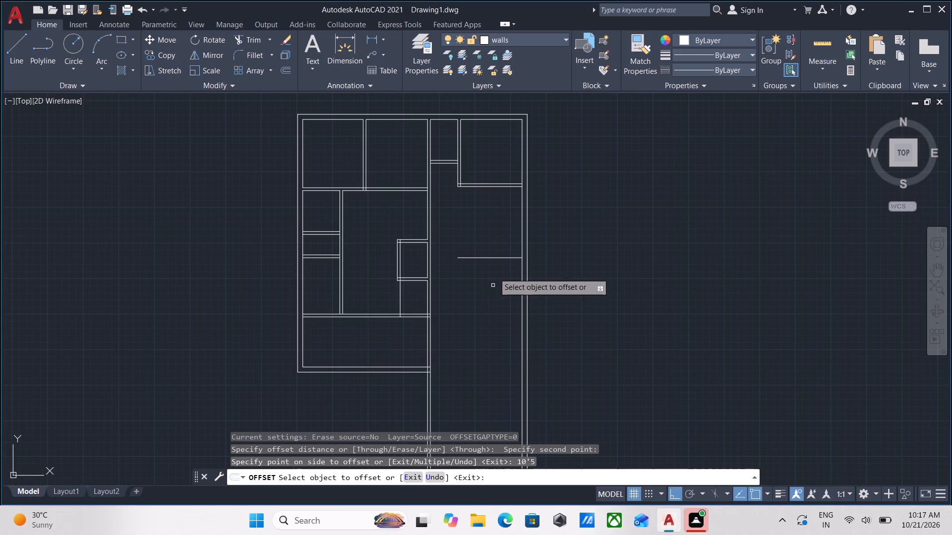
scroll(495, 242, "up", 2)
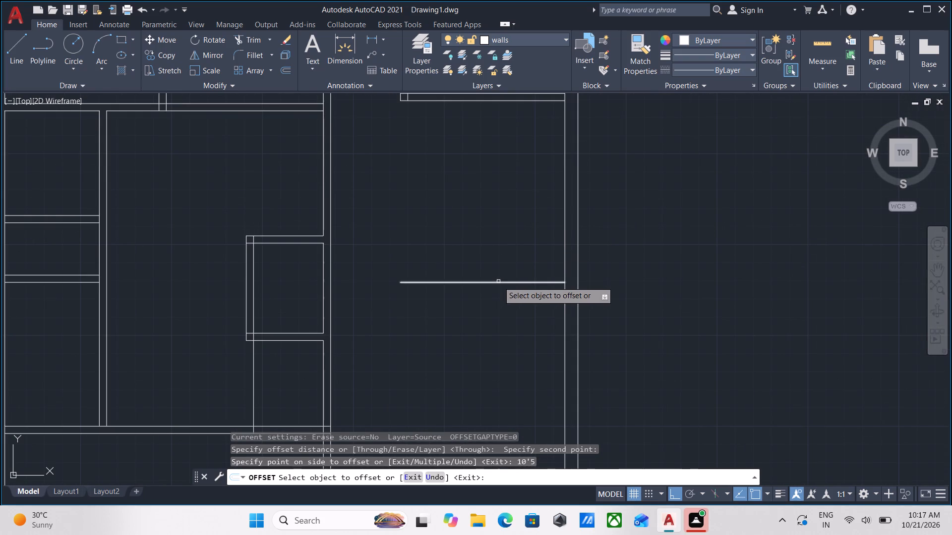
left_click(498, 281)
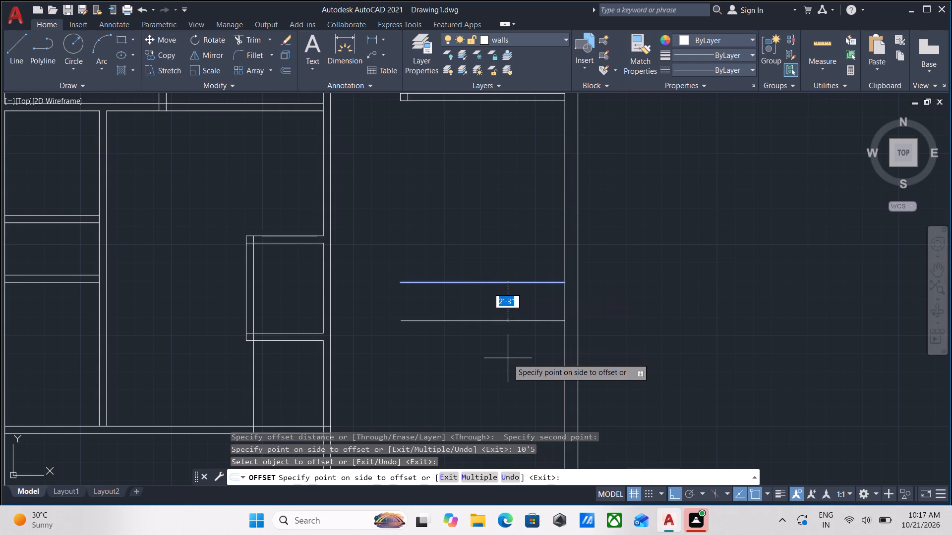
type("12'")
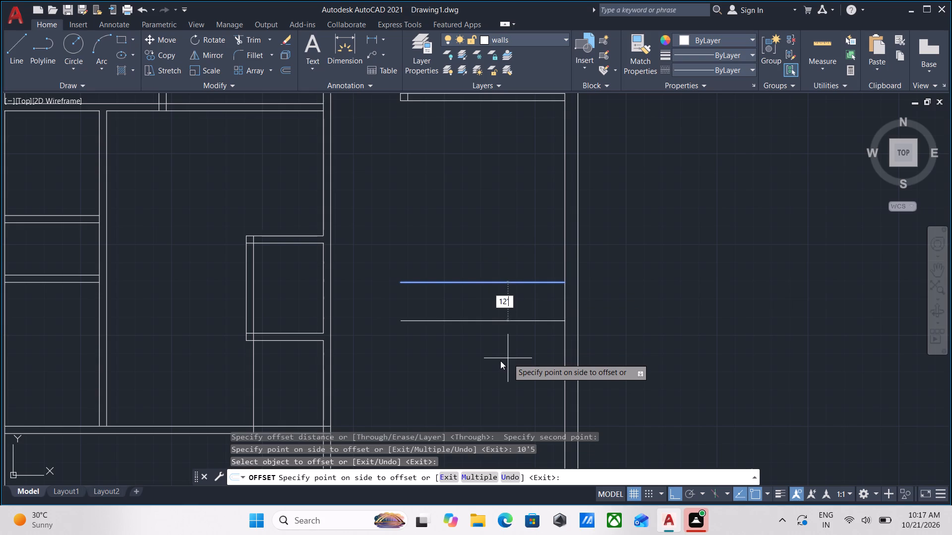
key("7")
key("Return")
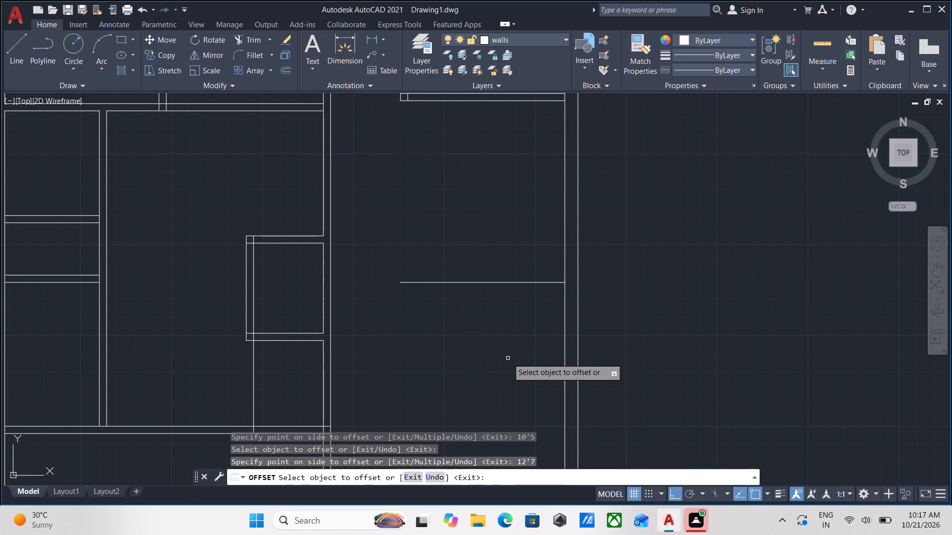
Offset the lowest horizontal line in the right wing downward by 5" as the partition's second face.
scroll(508, 358, "down", 3)
middle_click_drag(508, 358, 508, 263)
scroll(498, 295, "up", 2)
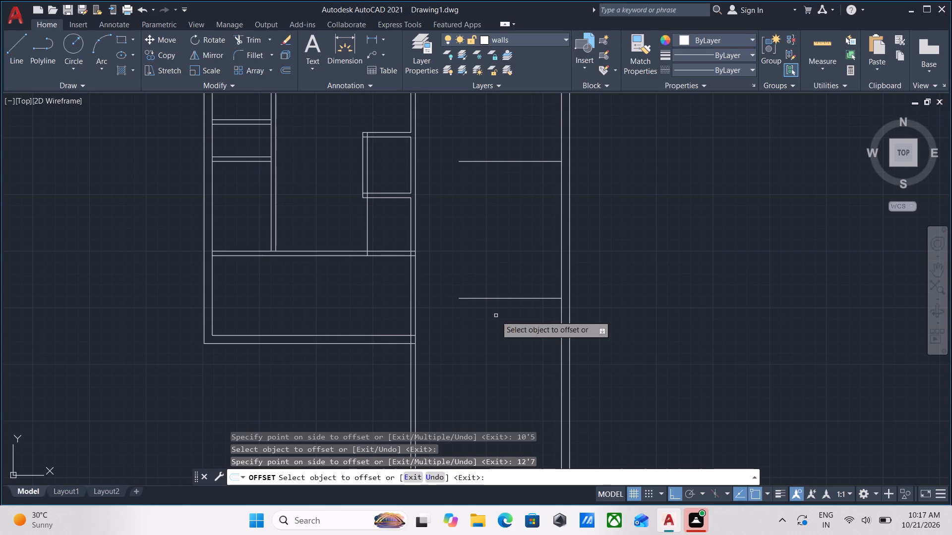
scroll(510, 315, "up", 2)
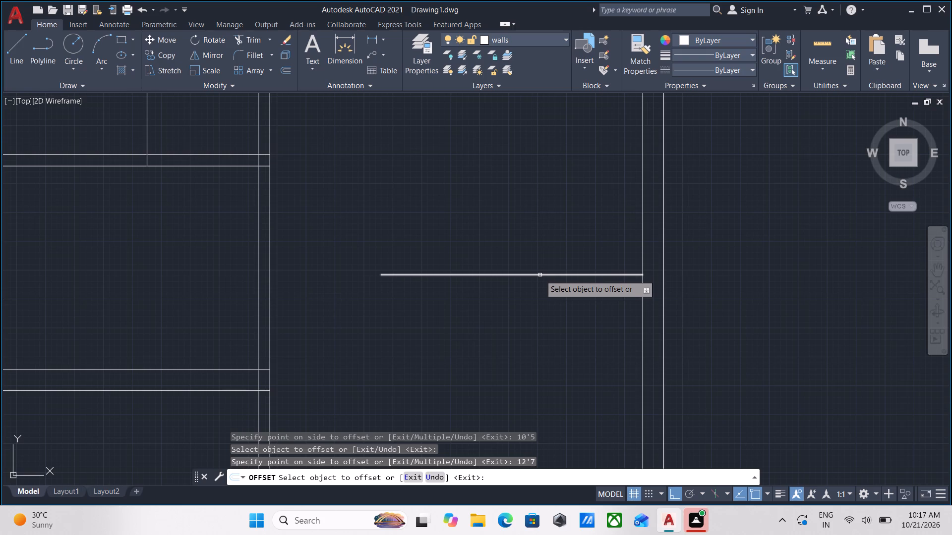
left_click(540, 275)
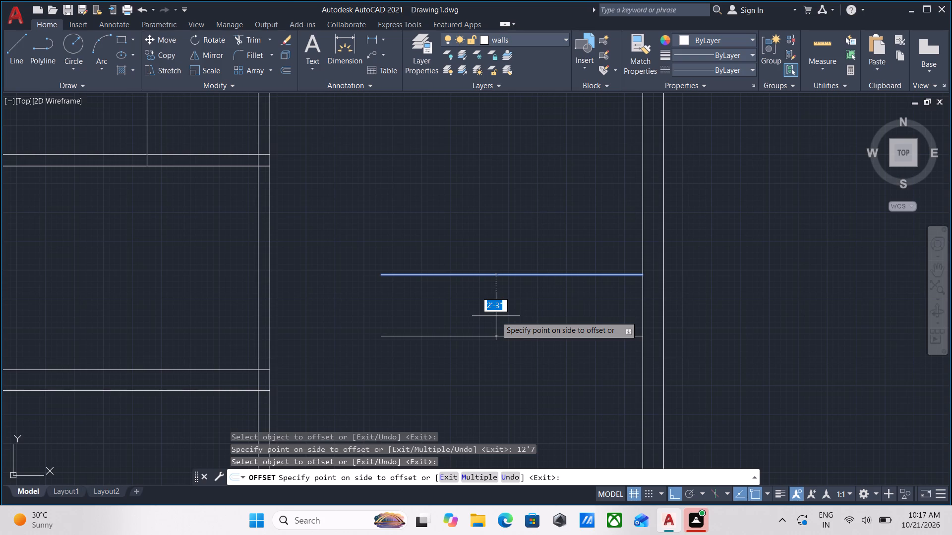
key("5")
key("Return")
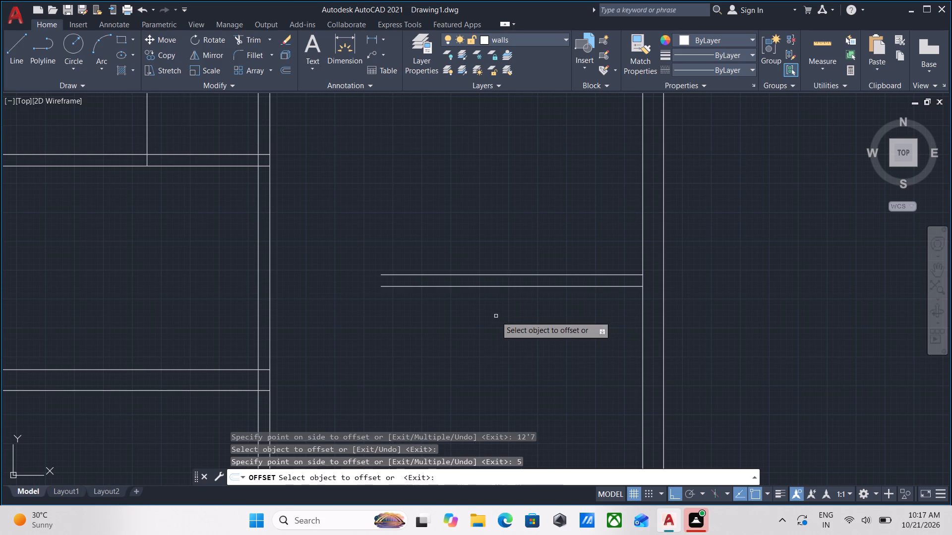
Offset the lower face of the new 5" partition in the right wing downward by 3'.
left_click(517, 285)
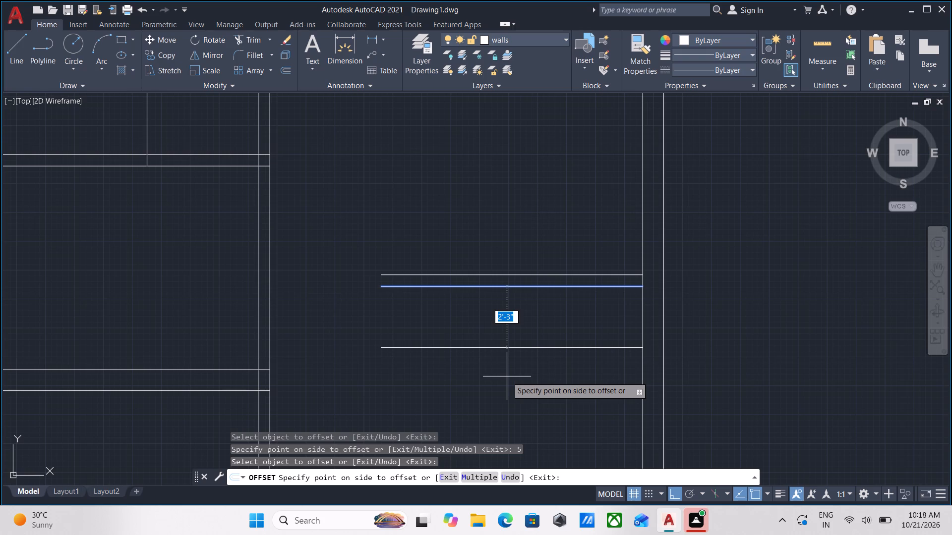
type("3'")
key("Return")
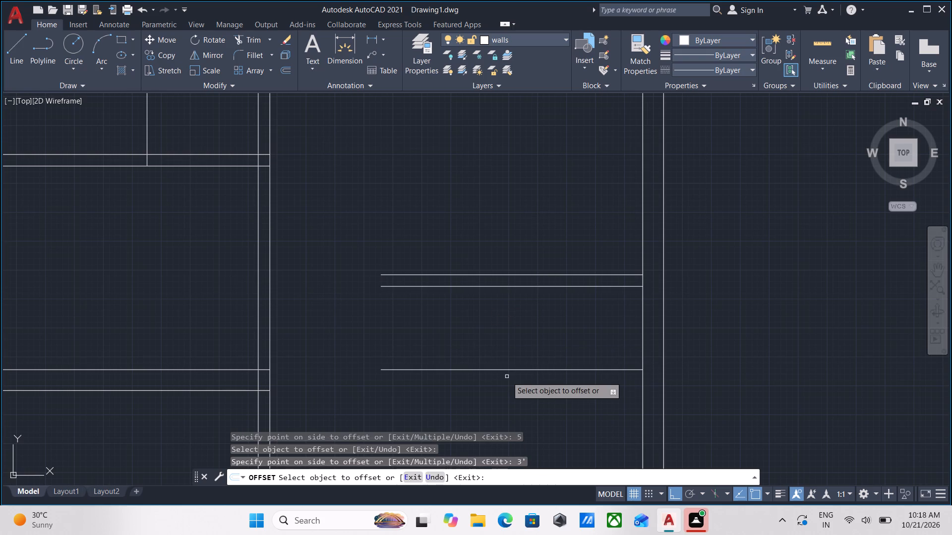
scroll(507, 376, "down", 1)
middle_click_drag(504, 373, 499, 333)
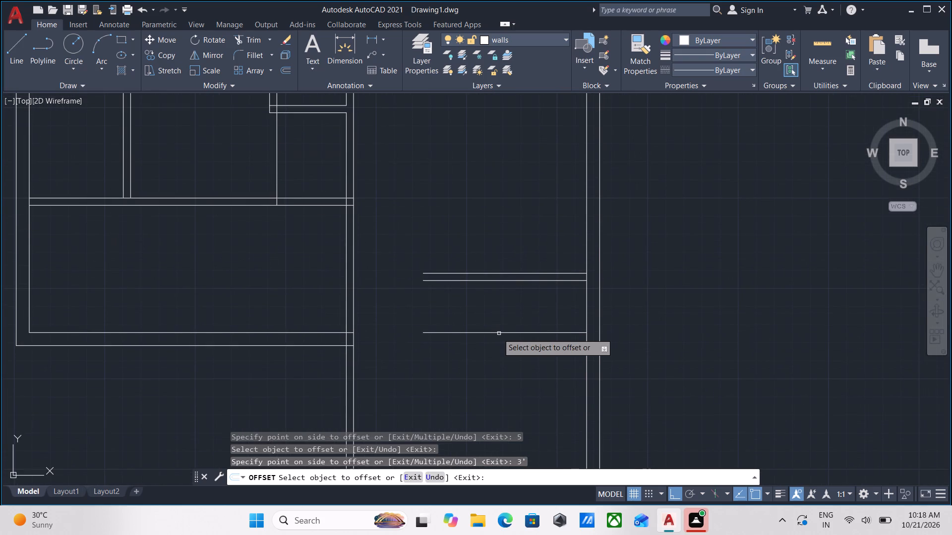
key("Escape")
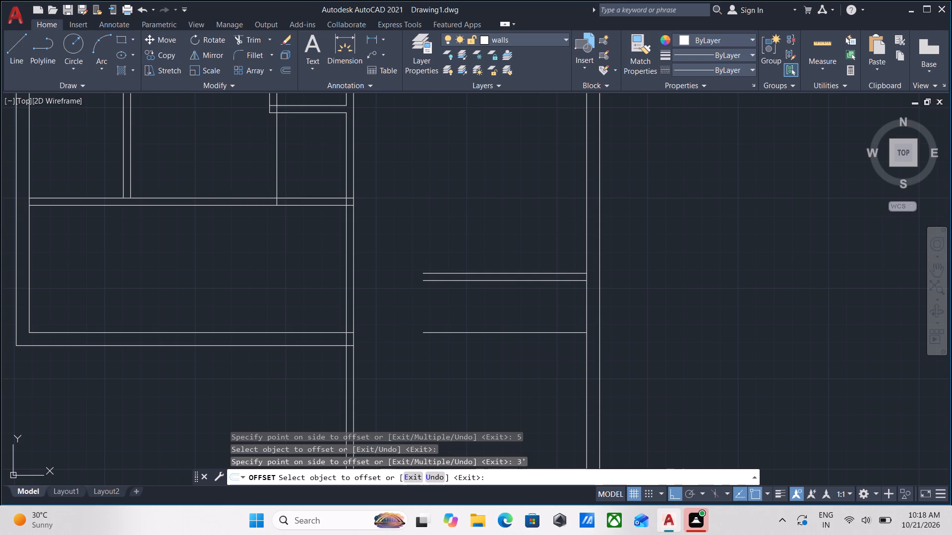
Offset the lowest horizontal line in the right wing downward by 5" to form a second partition.
scroll(473, 275, "up", 2)
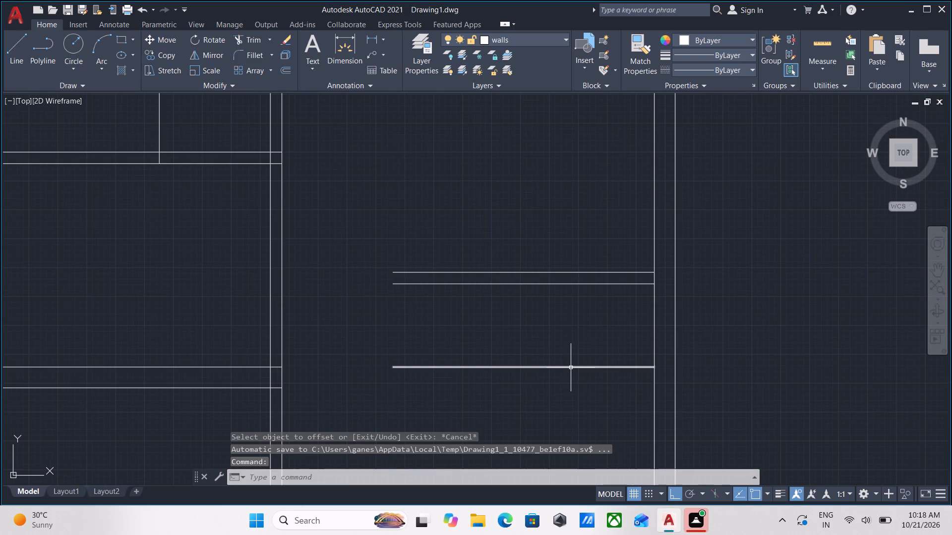
scroll(573, 372, "down", 1)
middle_click_drag(573, 372, 573, 371)
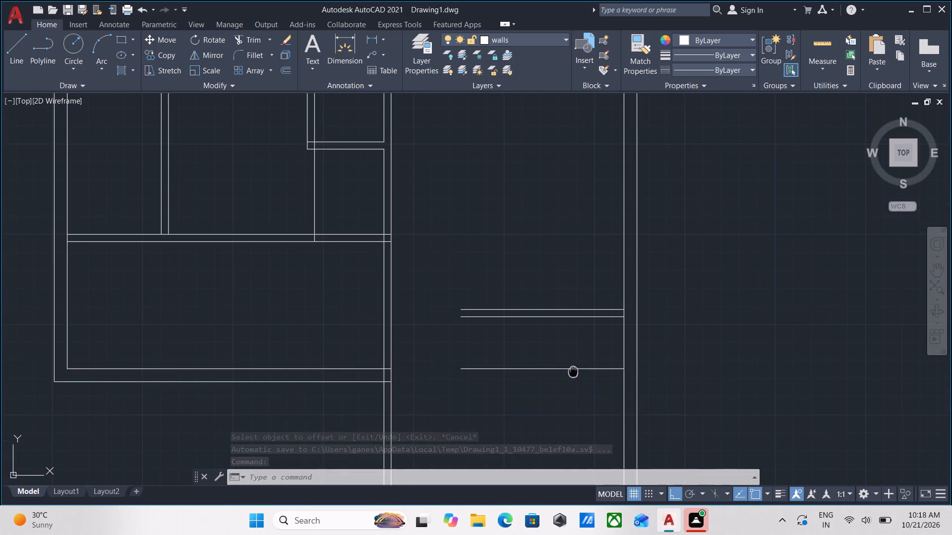
middle_click_drag(573, 371, 566, 349)
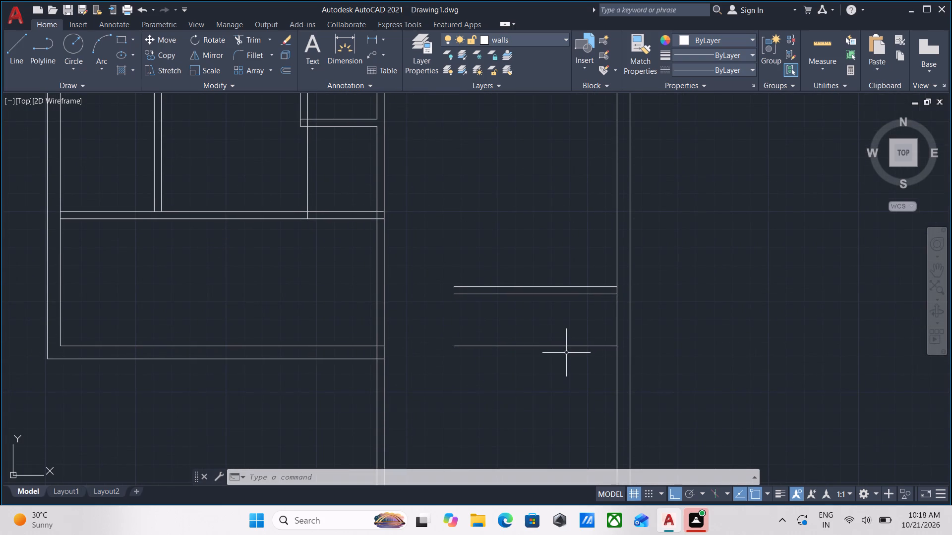
scroll(568, 357, "up", 1)
left_click(568, 357)
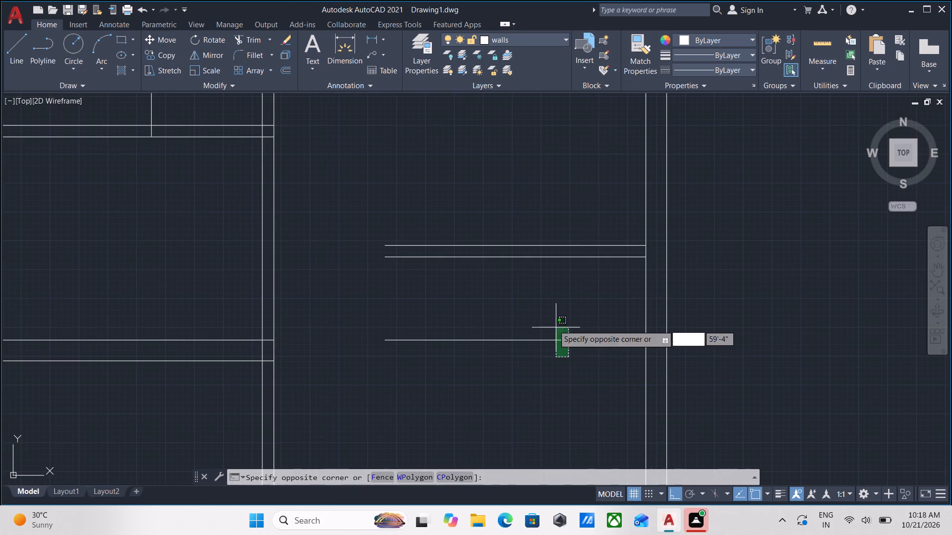
left_click(547, 321)
key("o")
key("Return")
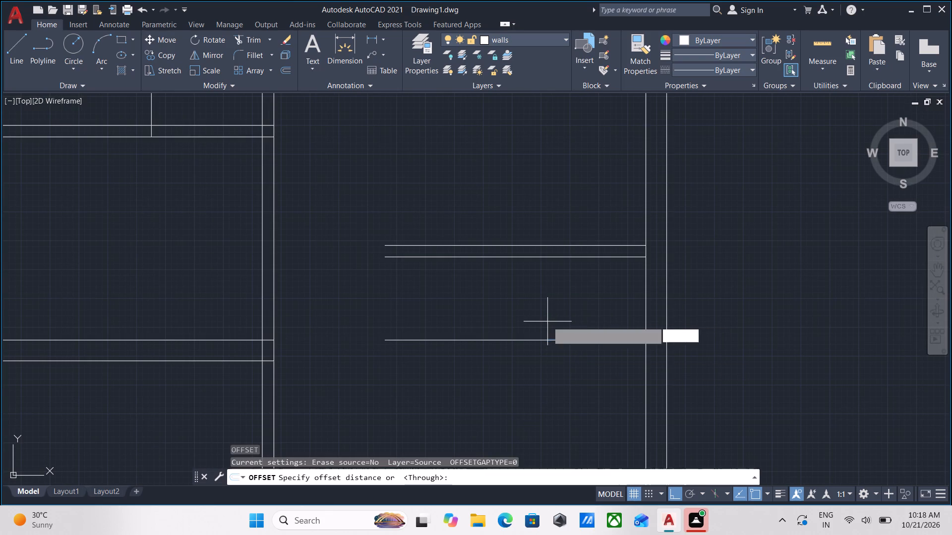
left_click(517, 340)
left_click(519, 376)
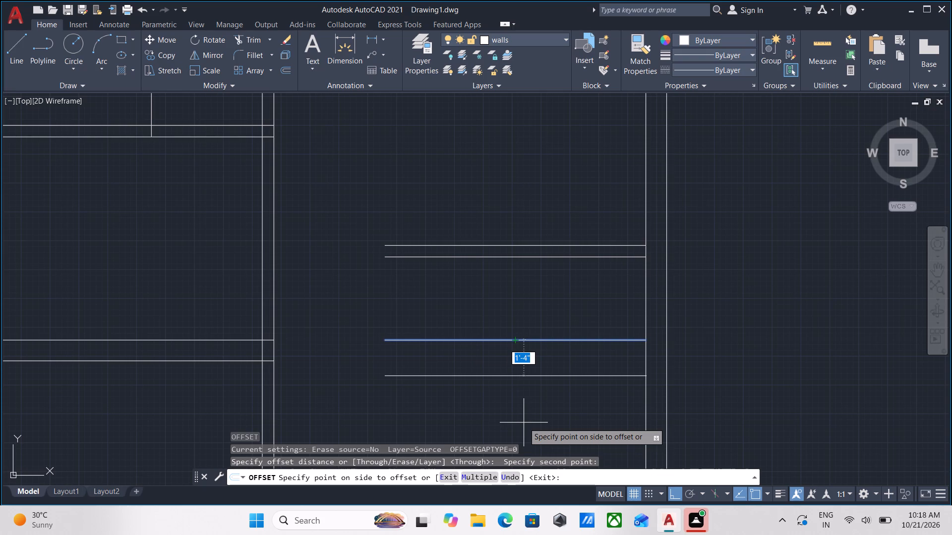
key("5")
key("Return")
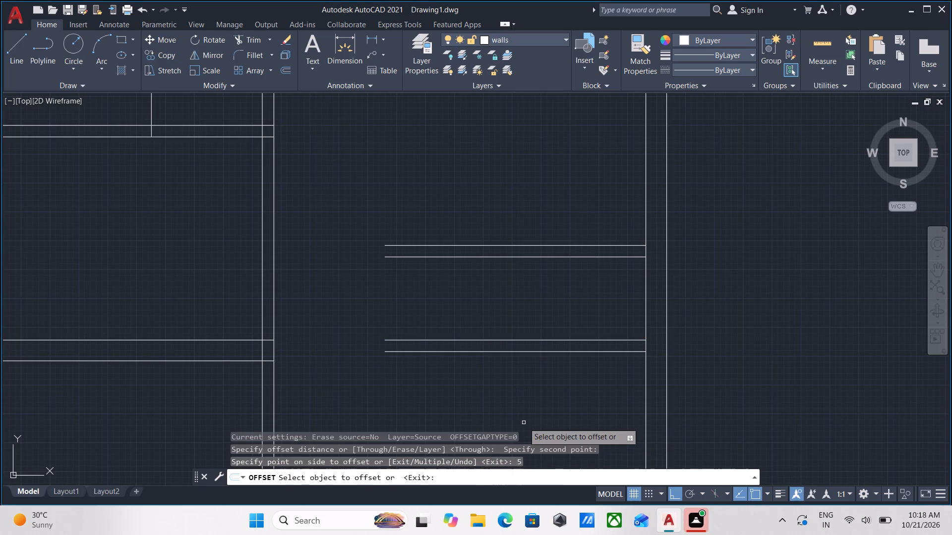
scroll(551, 385, "down", 2)
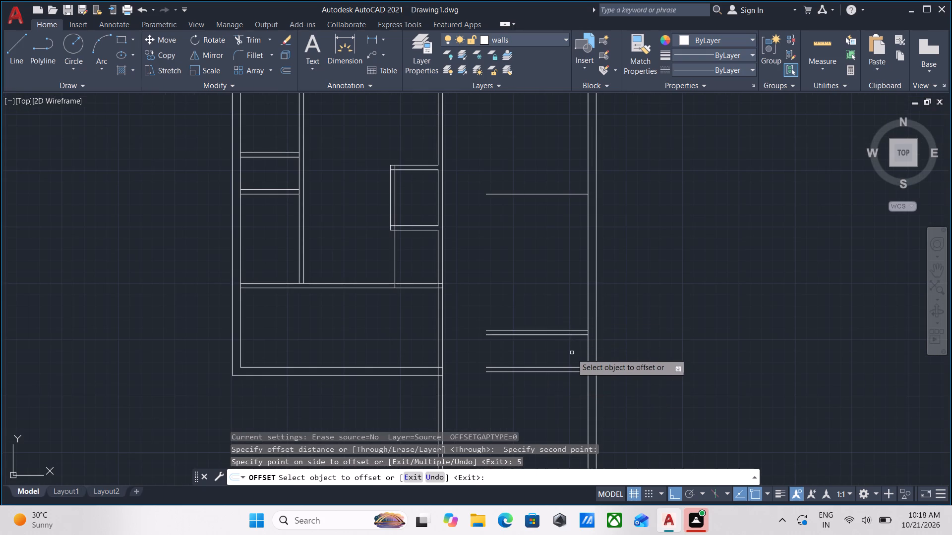
middle_click_drag(572, 353, 539, 371)
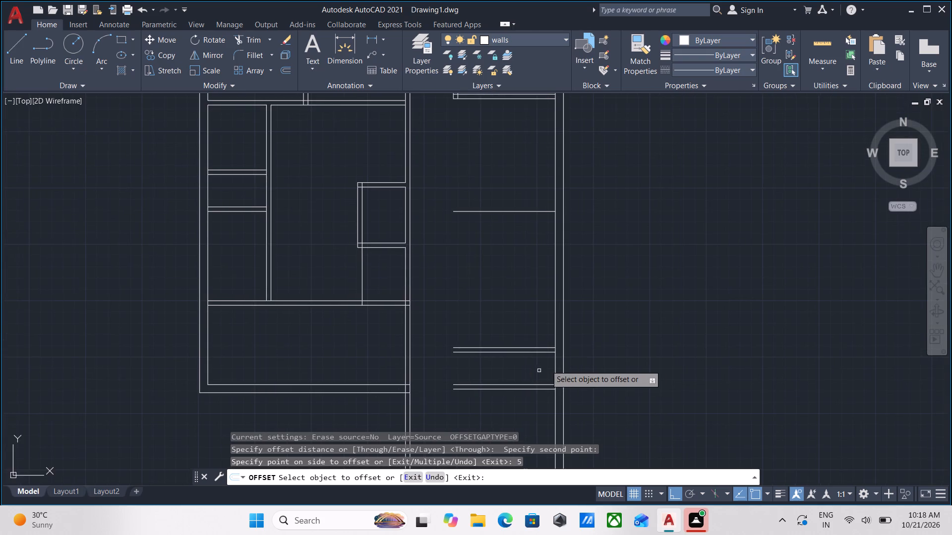
scroll(551, 363, "up", 3)
key("Escape")
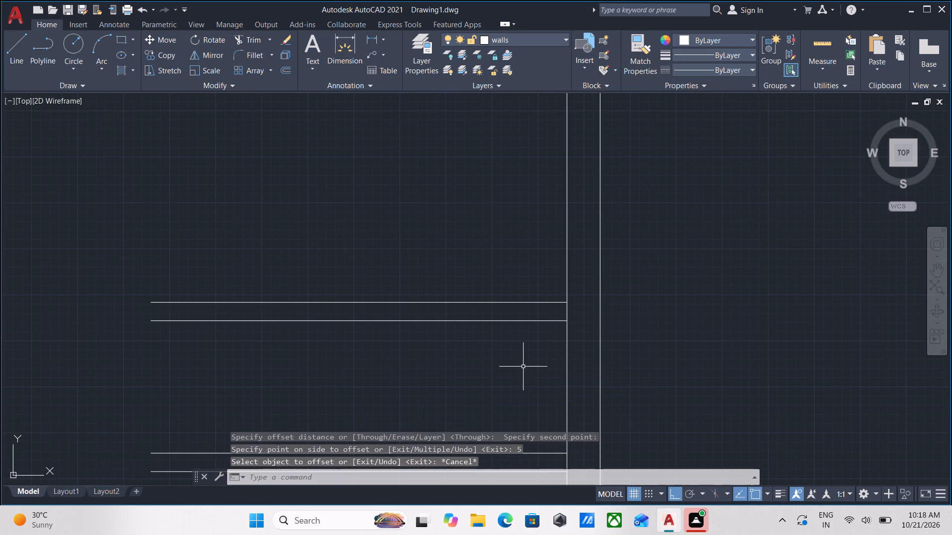
Extend the lower faces of the two new horizontal partitions right to the outer face of the right outer wall.
type("ex")
key("Return")
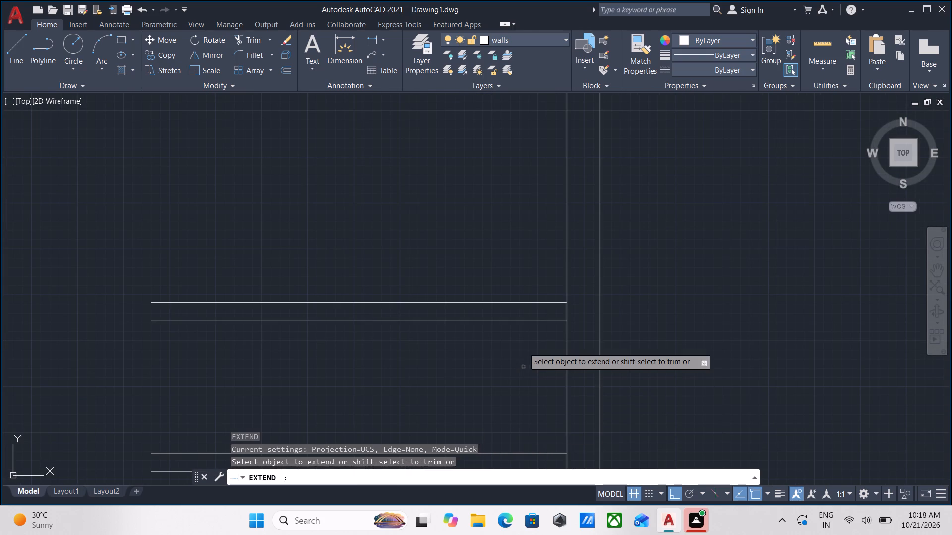
left_click(528, 320)
scroll(559, 378, "down", 1)
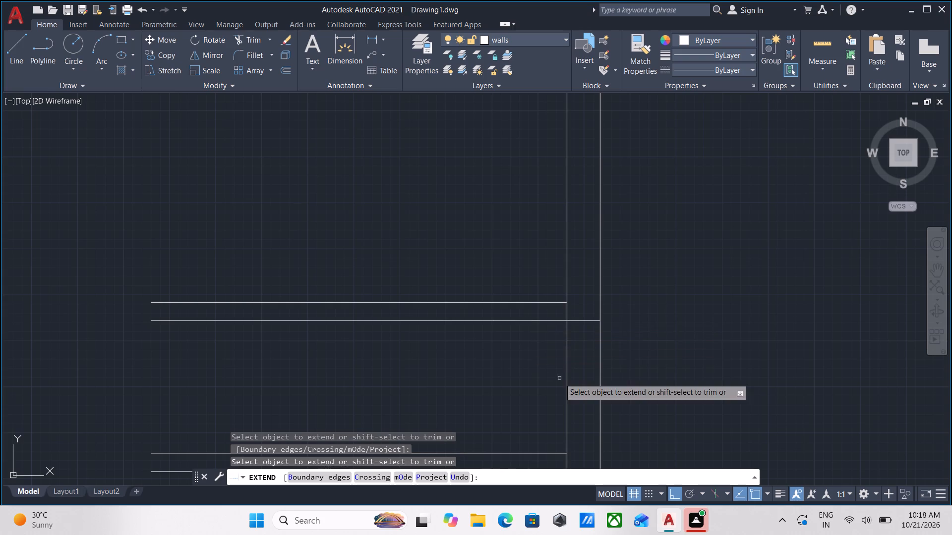
scroll(559, 378, "down", 1)
middle_click_drag(500, 380, 519, 357)
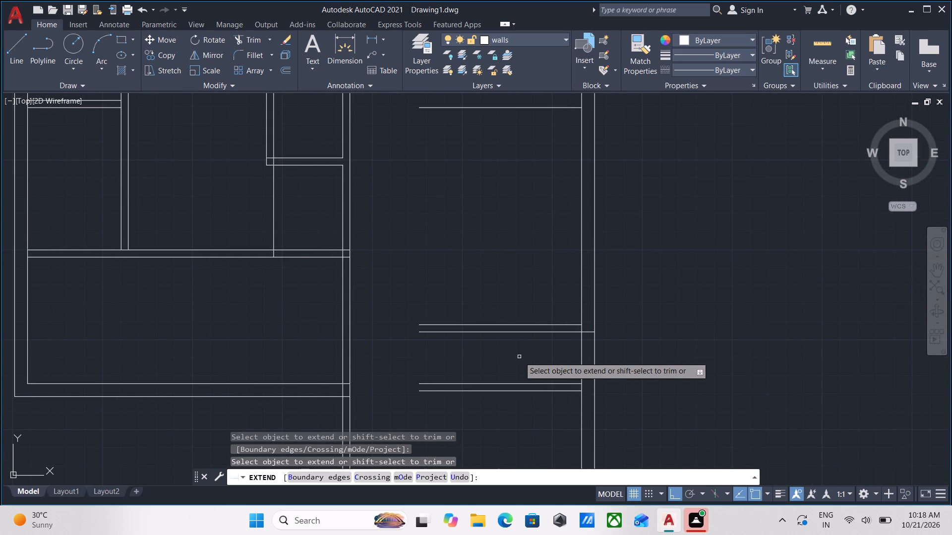
left_click(563, 388)
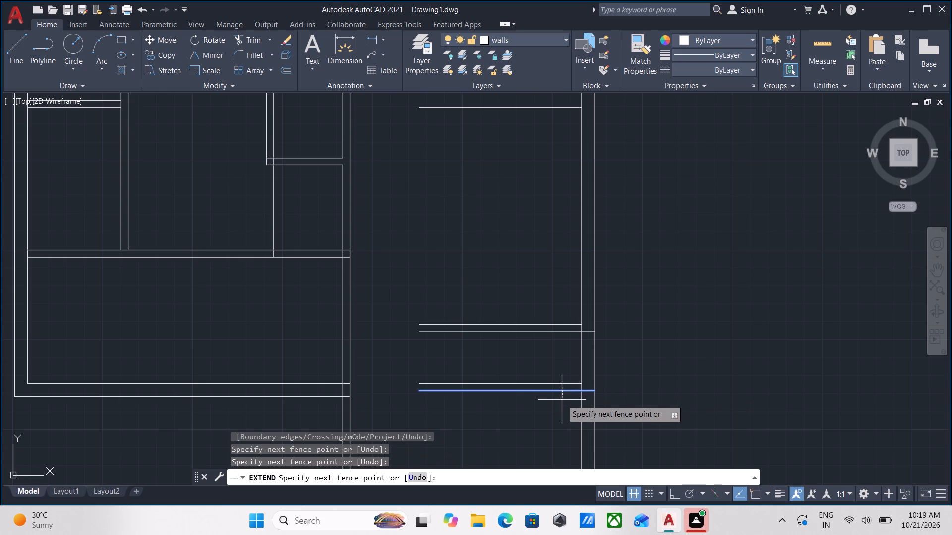
left_click(562, 400)
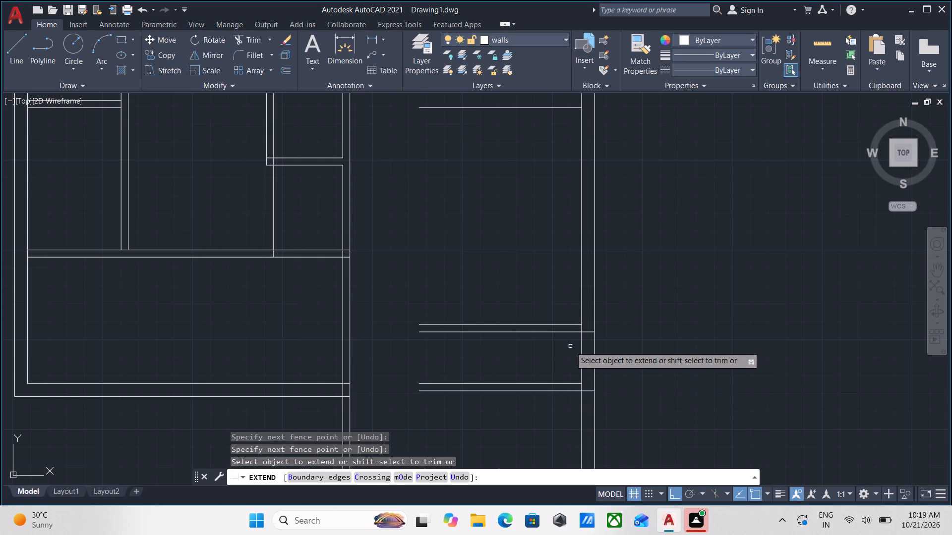
scroll(577, 333, "up", 1)
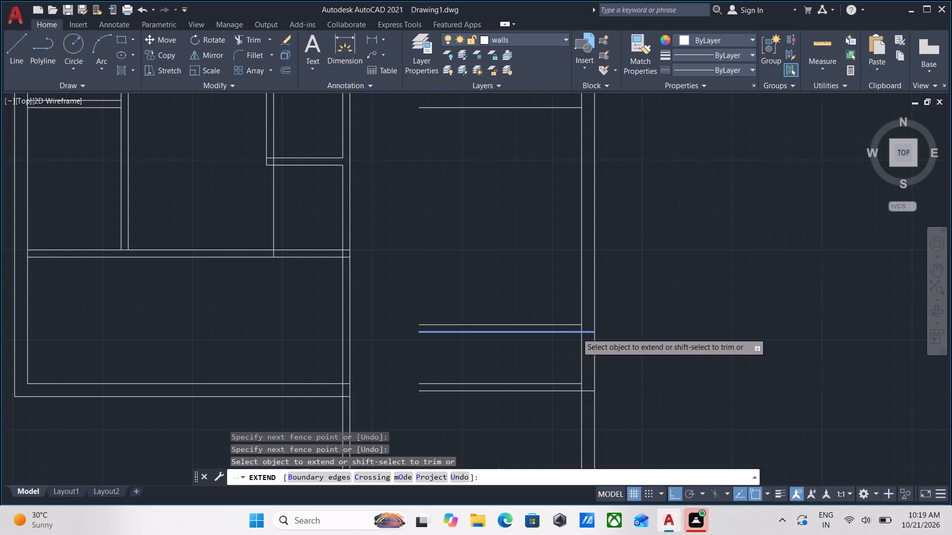
scroll(577, 333, "up", 1)
key("Escape")
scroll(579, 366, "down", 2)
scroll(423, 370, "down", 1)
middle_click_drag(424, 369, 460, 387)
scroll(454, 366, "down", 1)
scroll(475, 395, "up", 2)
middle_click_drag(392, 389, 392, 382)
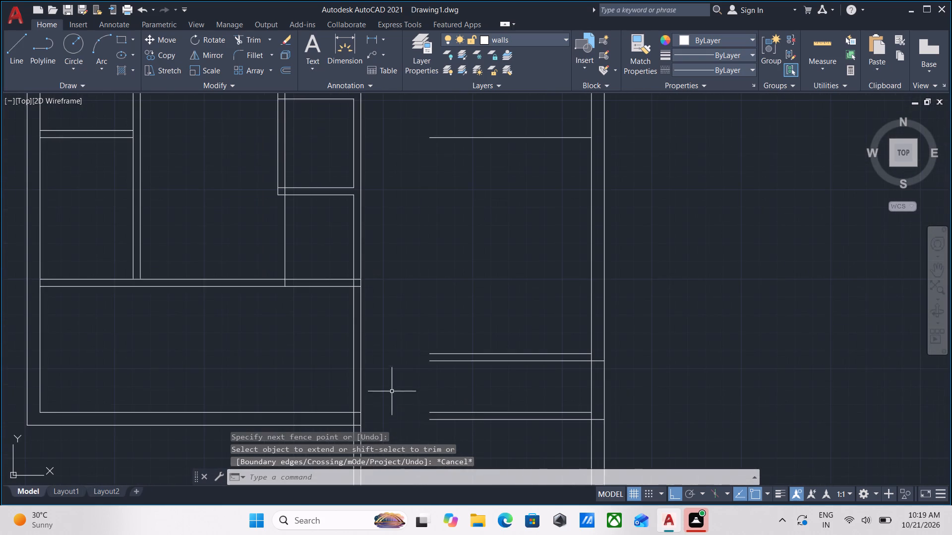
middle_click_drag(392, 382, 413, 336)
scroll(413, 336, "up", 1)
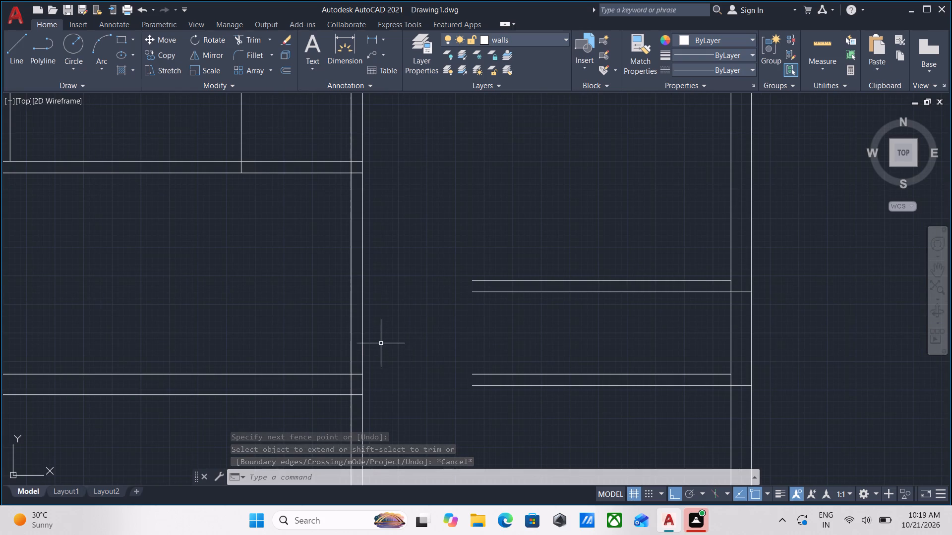
Examine the lower part of the plan around the central vertical wall and the two new right-wing partitions.
scroll(441, 330, "down", 1)
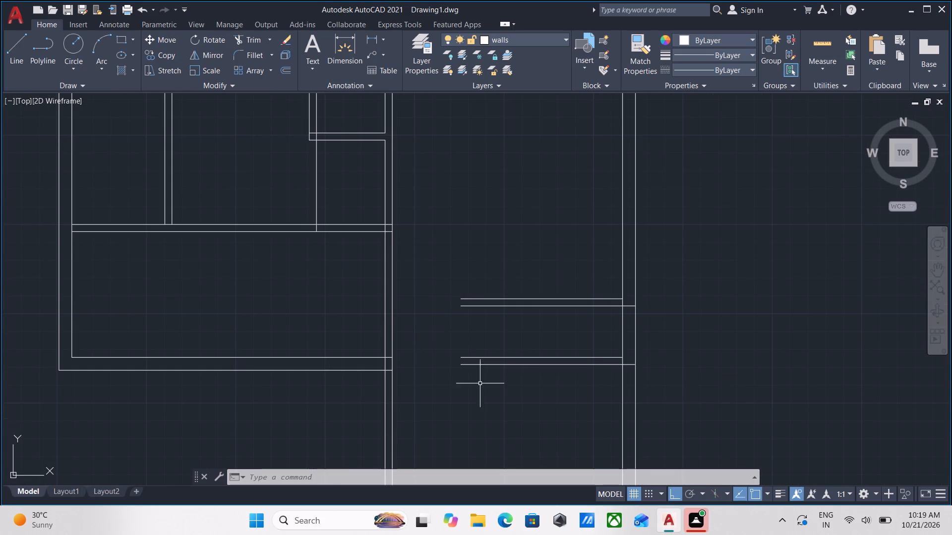
scroll(424, 317, "down", 2)
middle_click_drag(424, 316, 413, 423)
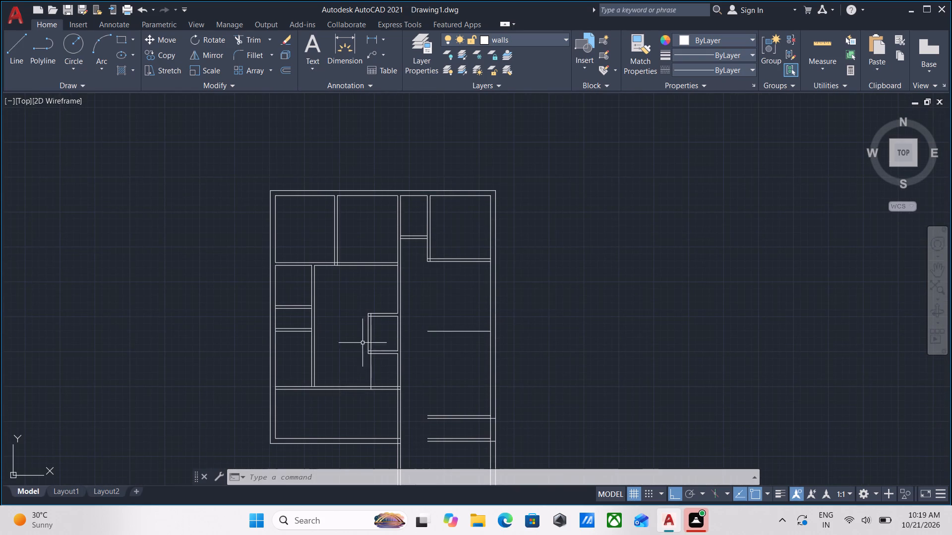
scroll(334, 403, "up", 2)
scroll(339, 399, "down", 1)
middle_click_drag(340, 401, 331, 308)
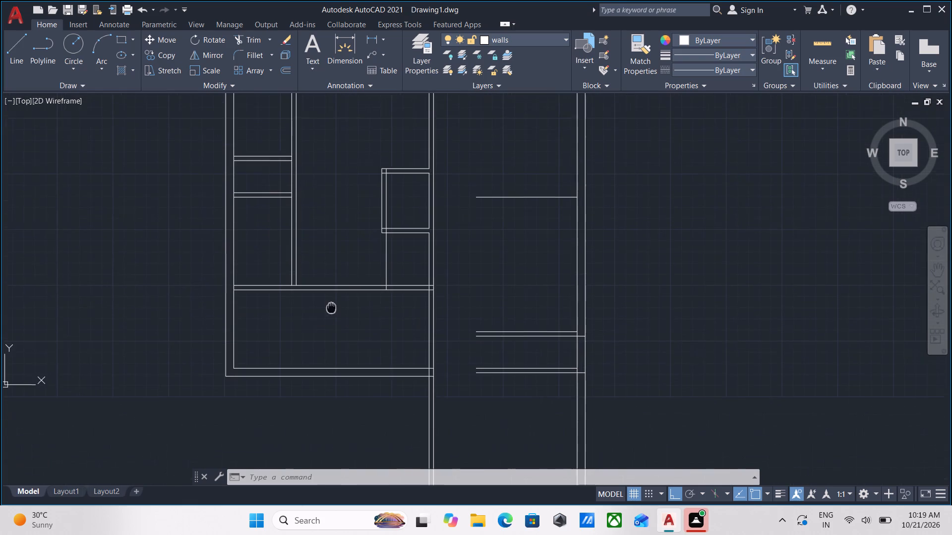
scroll(409, 367, "up", 3)
scroll(518, 340, "down", 2)
middle_click_drag(518, 340, 472, 330)
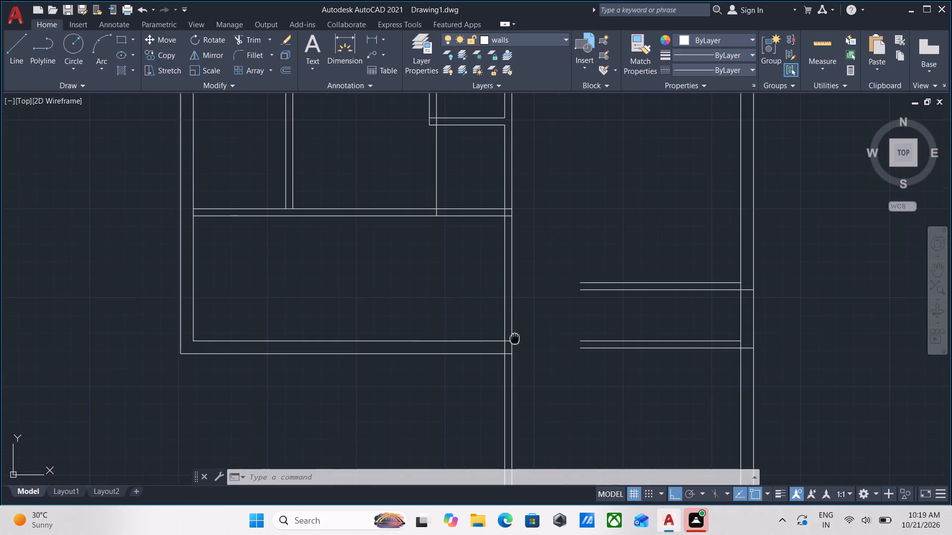
middle_click_drag(472, 330, 361, 327)
scroll(353, 336, "up", 2)
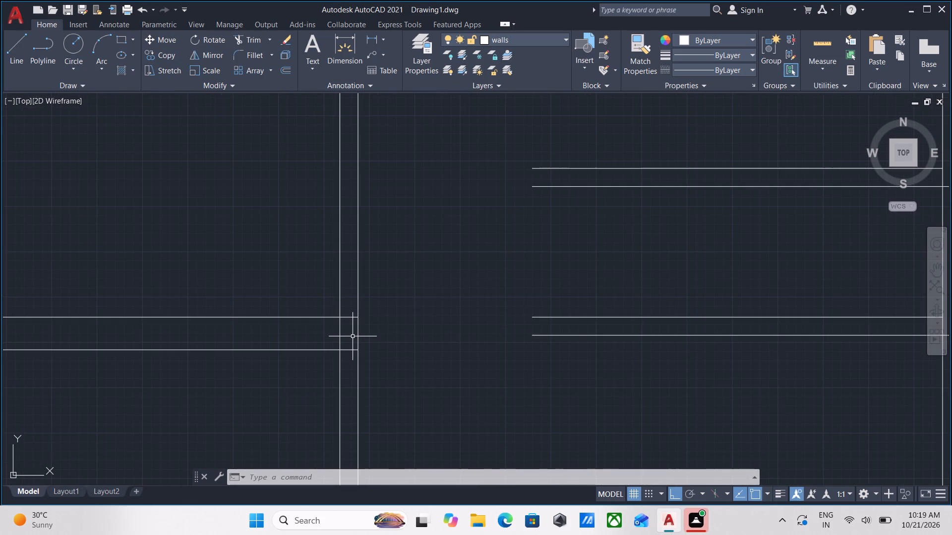
scroll(364, 337, "down", 1)
middle_click_drag(364, 337, 379, 367)
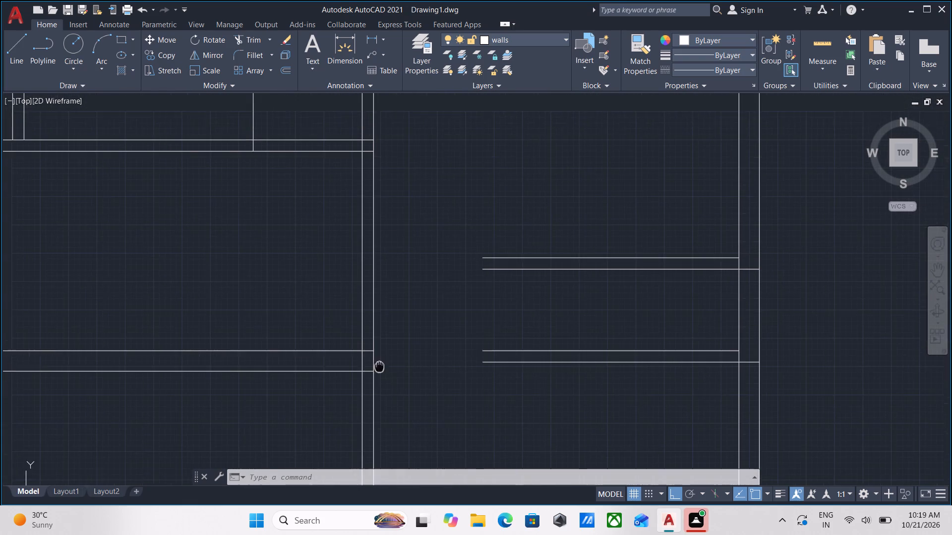
scroll(379, 367, "down", 1)
middle_click_drag(379, 367, 387, 325)
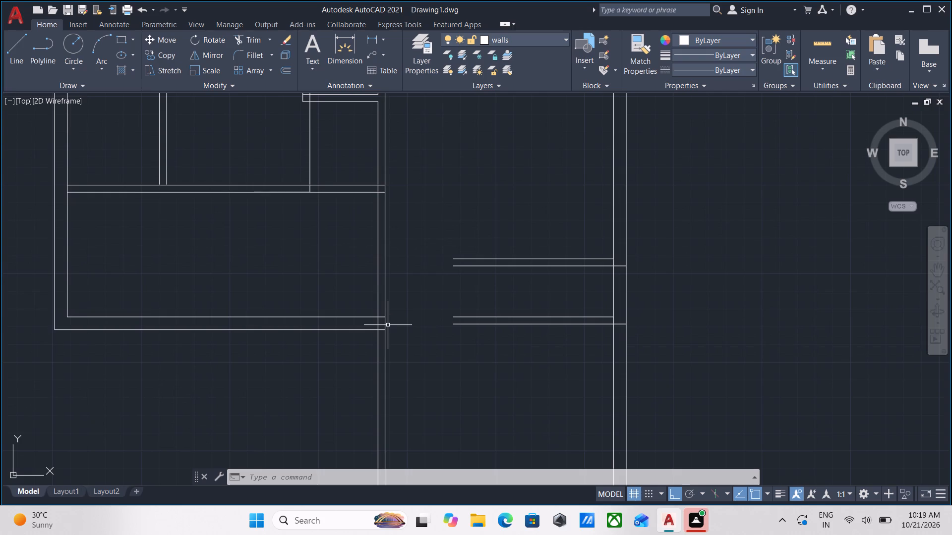
scroll(390, 325, "up", 1)
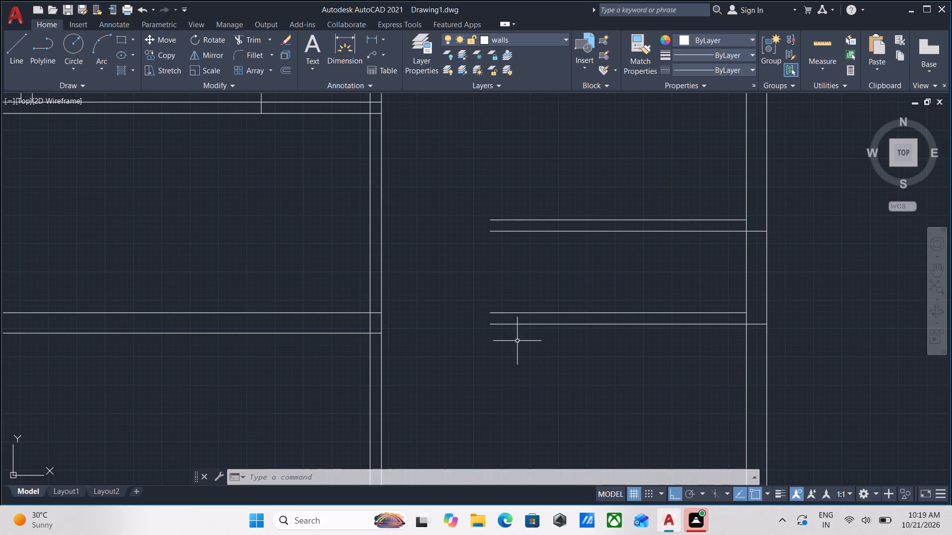
Extend both new right-wing partitions left to the central vertical wall, carrying the upper partition's two faces through to the wall's left face.
key("r")
key("BackSpace")
key("Escape")
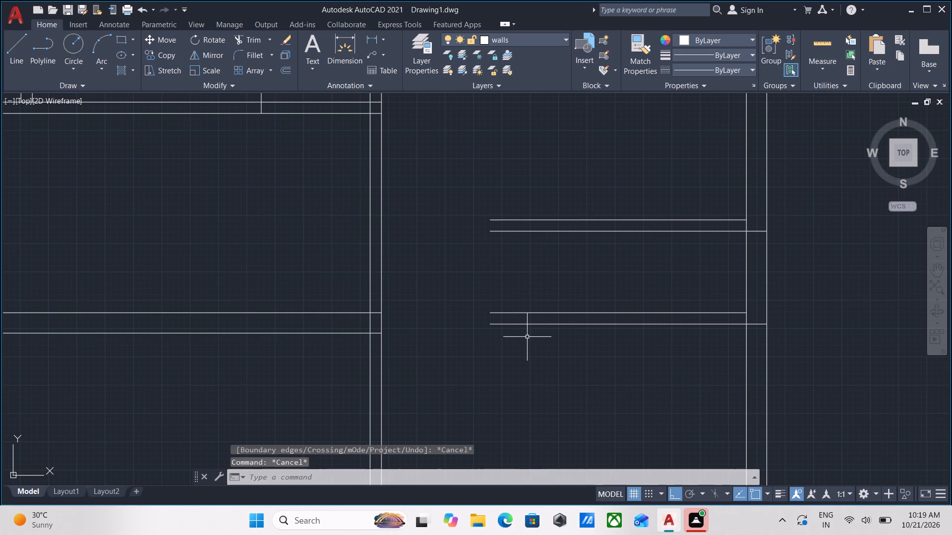
type("ex")
key("Return")
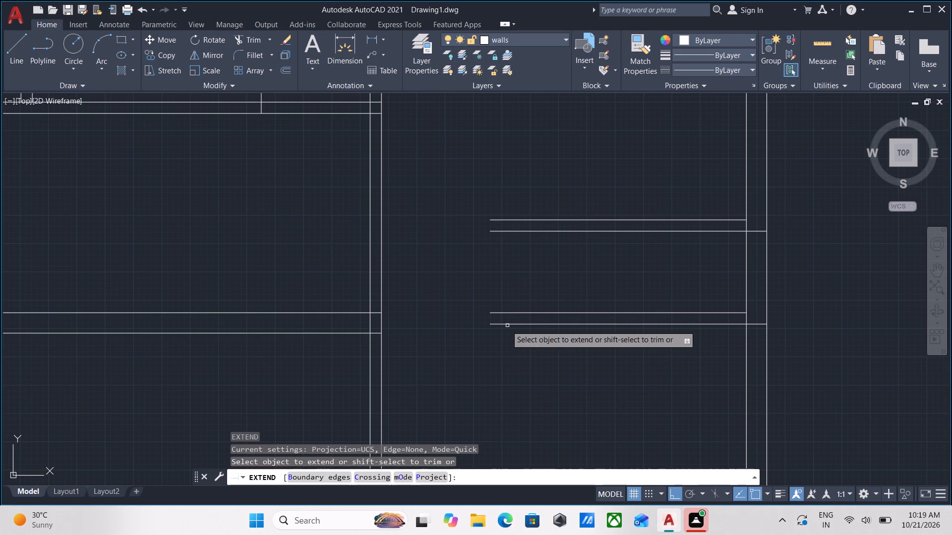
left_click(502, 324)
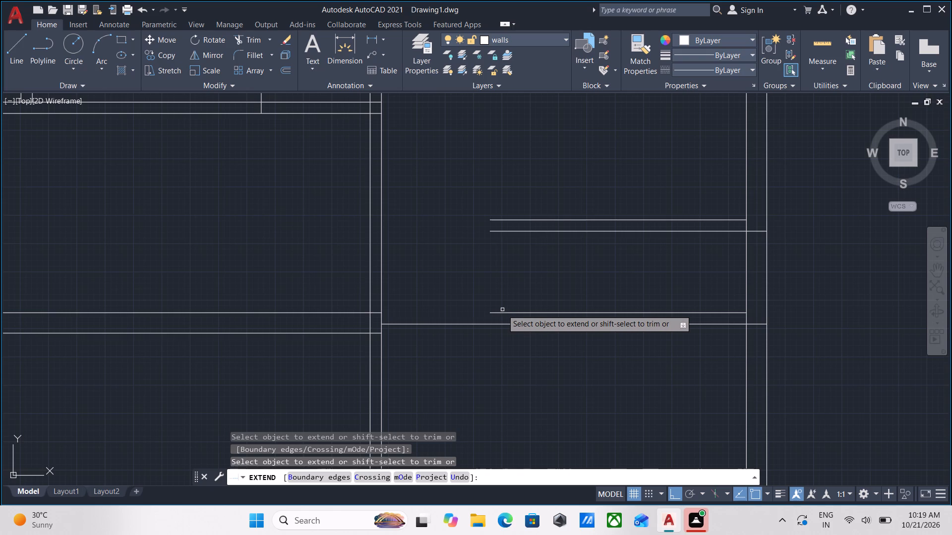
left_click(502, 312)
middle_click_drag(474, 285, 467, 358)
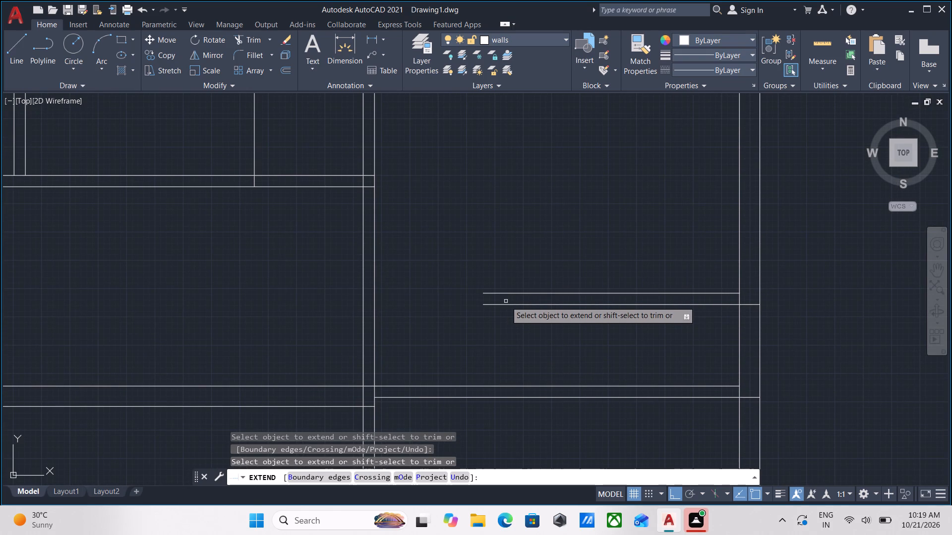
left_click(505, 305)
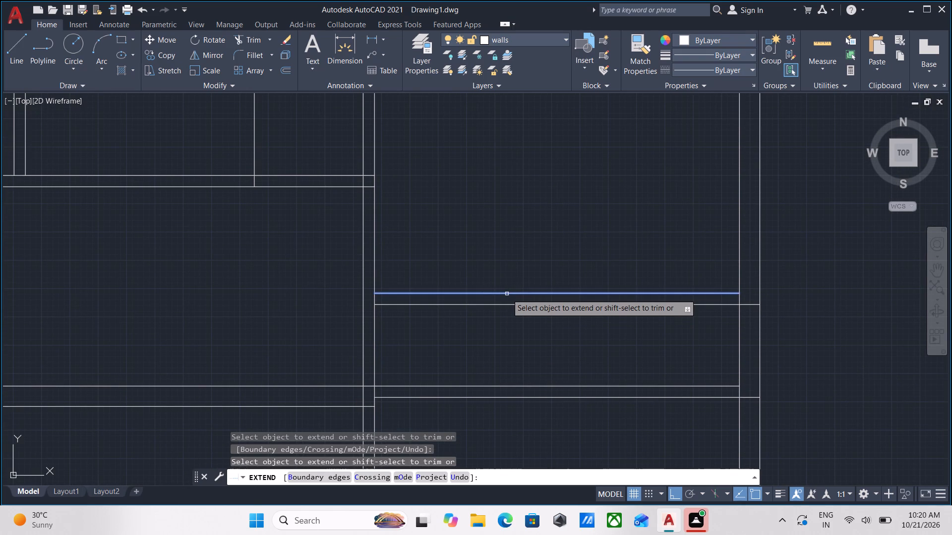
left_click(507, 294)
left_click(406, 294)
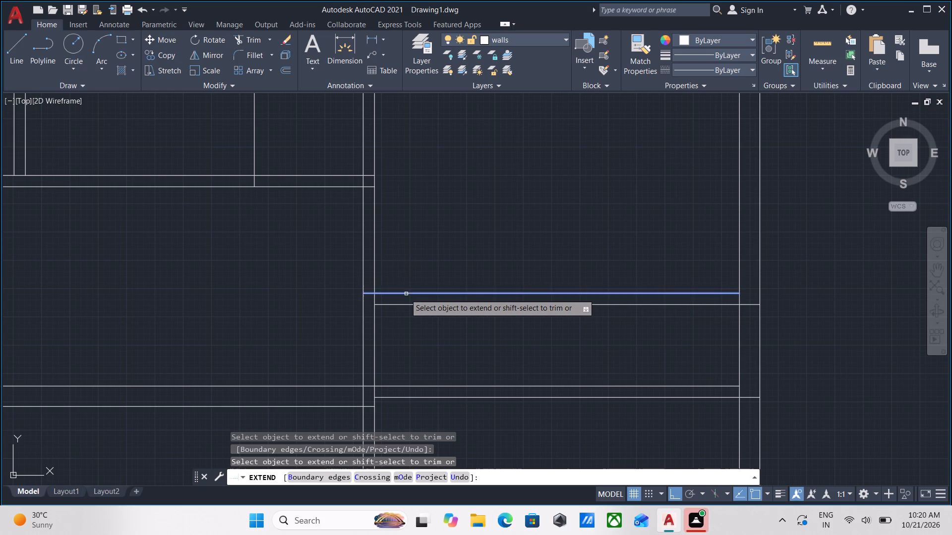
left_click(403, 307)
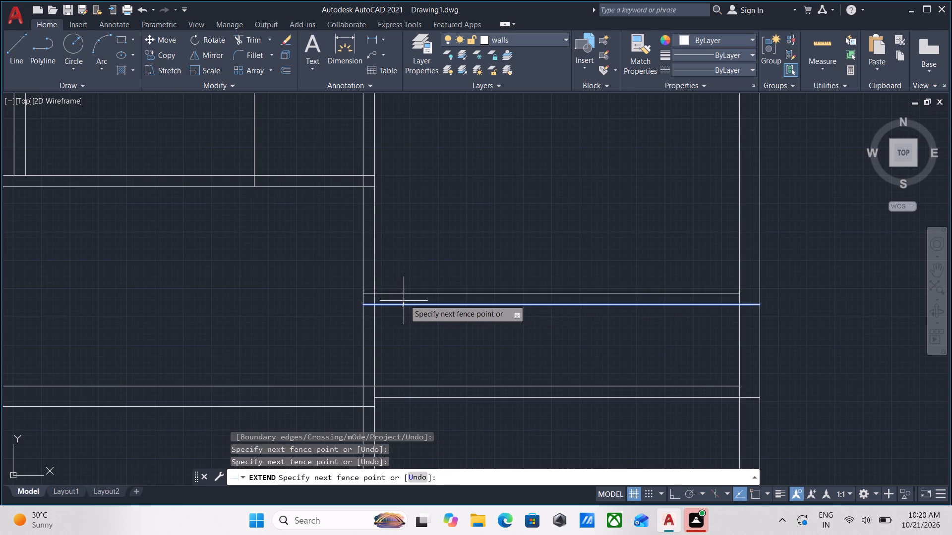
left_click(404, 300)
key("Escape")
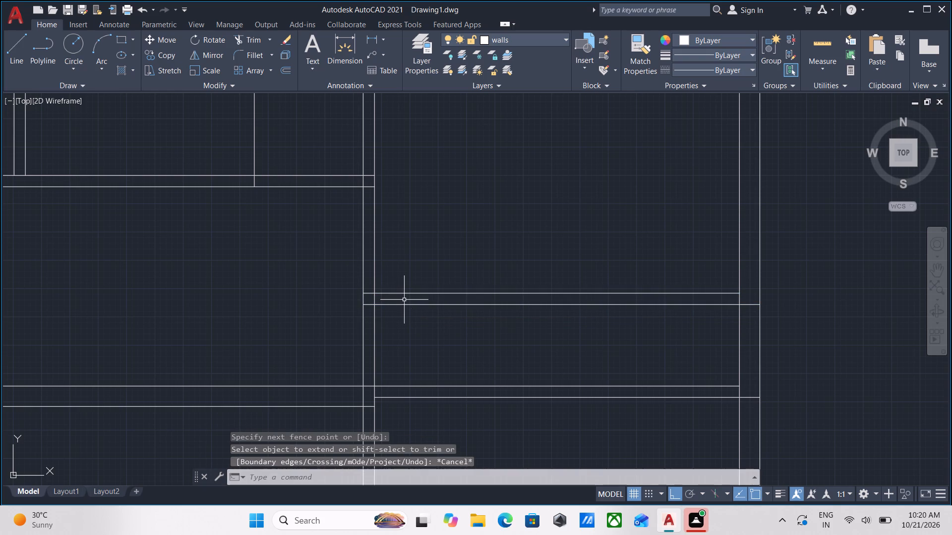
Offset the left face of the central vertical wall 8'4" to the left, across the bottom-left room.
scroll(354, 387, "down", 3)
middle_click_drag(296, 382, 314, 361)
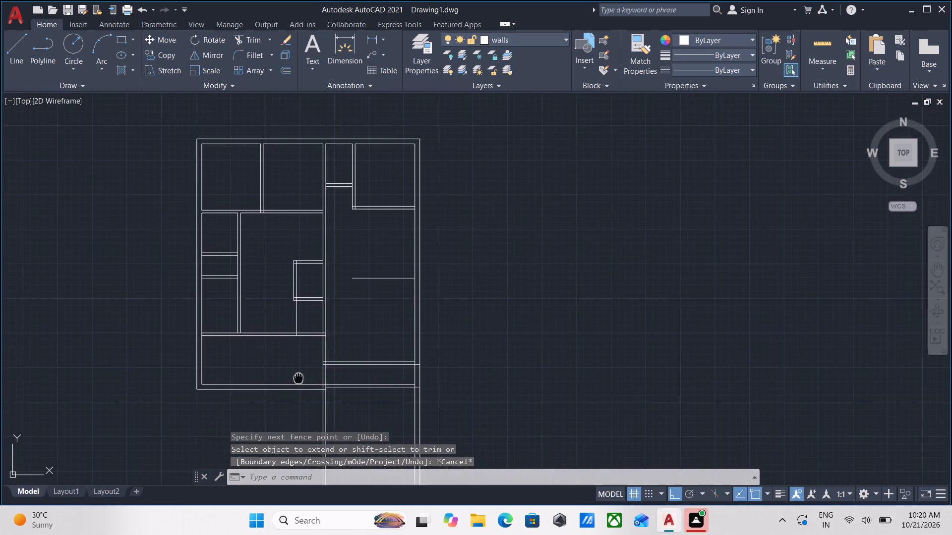
middle_click_drag(314, 361, 333, 340)
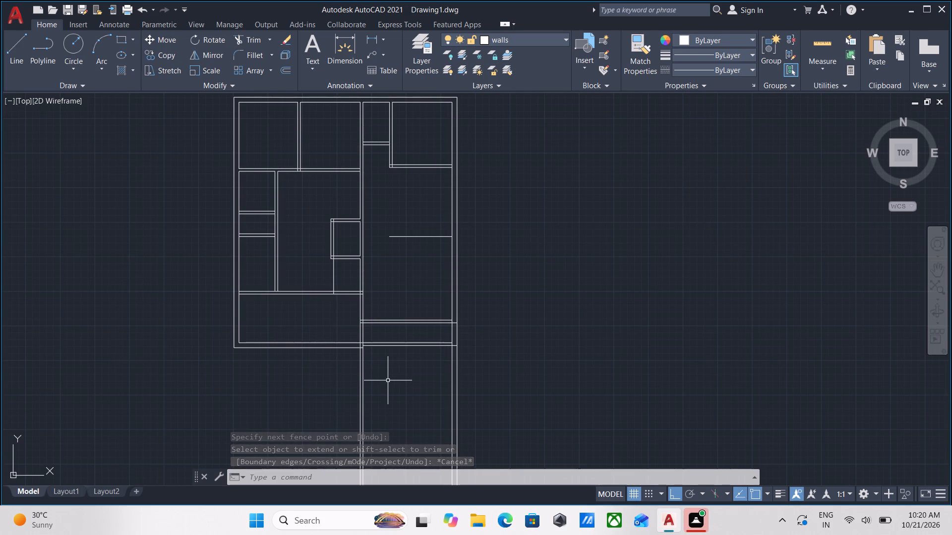
scroll(388, 380, "up", 4)
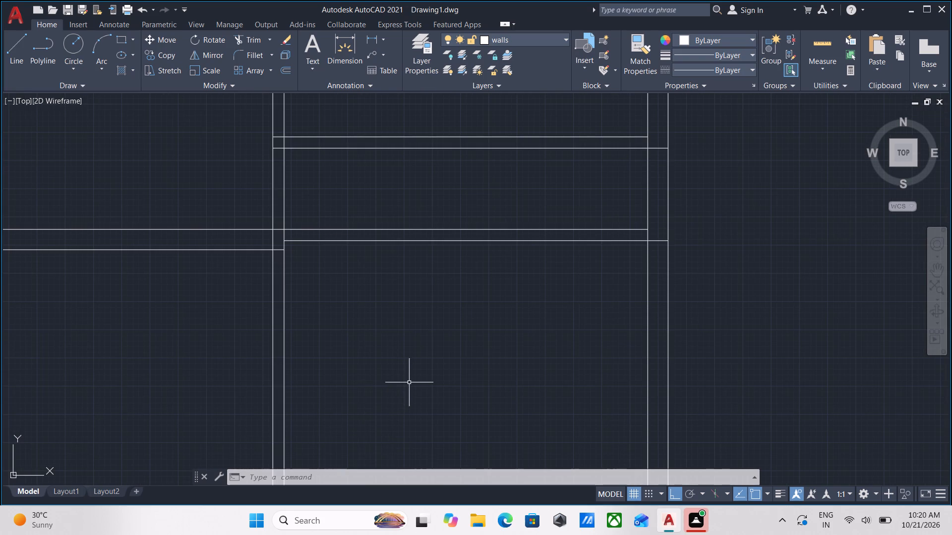
middle_click_drag(294, 341, 371, 456)
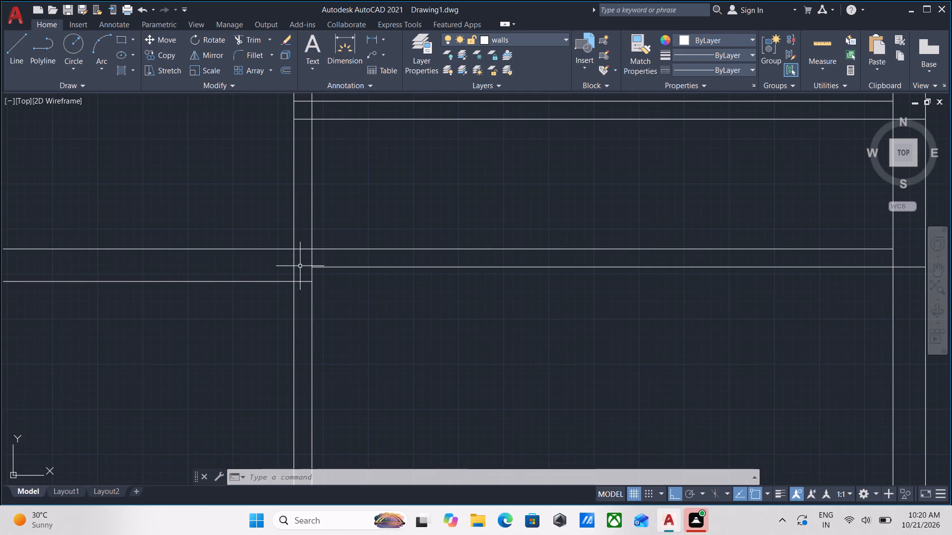
left_click(300, 266)
left_click(276, 264)
scroll(276, 264, "down", 2)
middle_click_drag(276, 264, 453, 272)
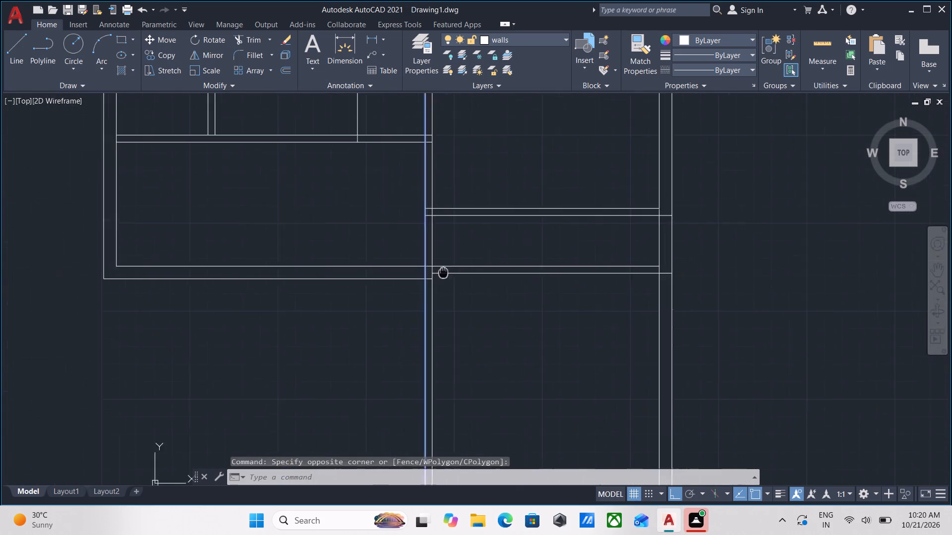
middle_click_drag(453, 272, 454, 272)
key("o")
key("Return")
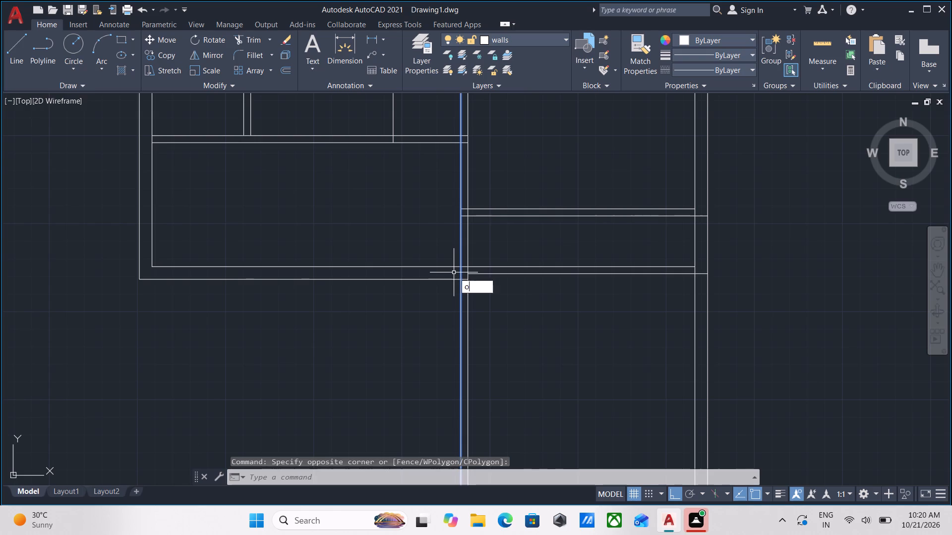
scroll(466, 273, "up", 3)
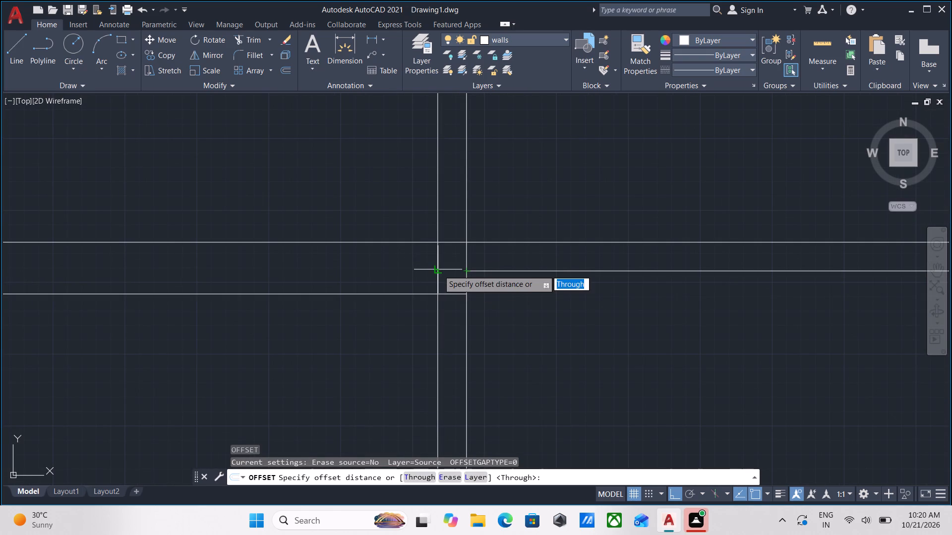
left_click(438, 270)
left_click(327, 271)
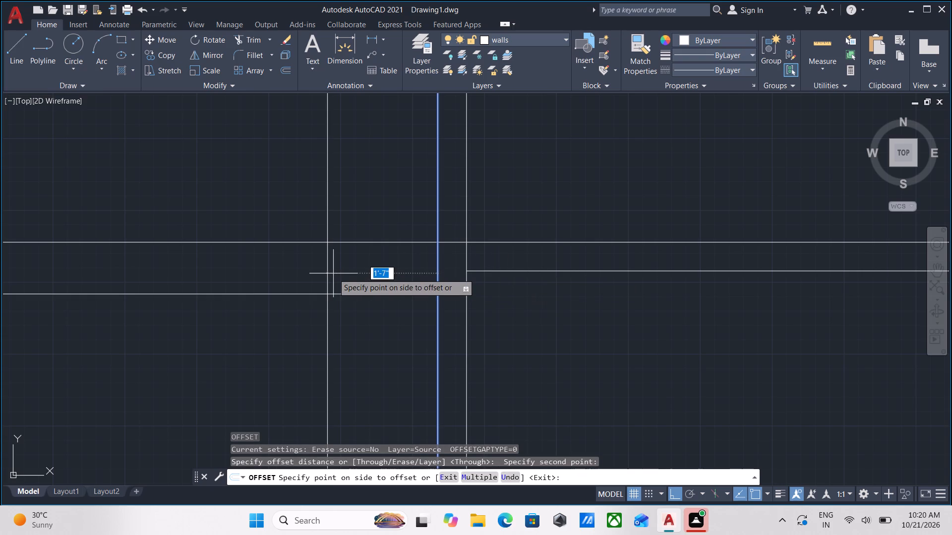
type("8'")
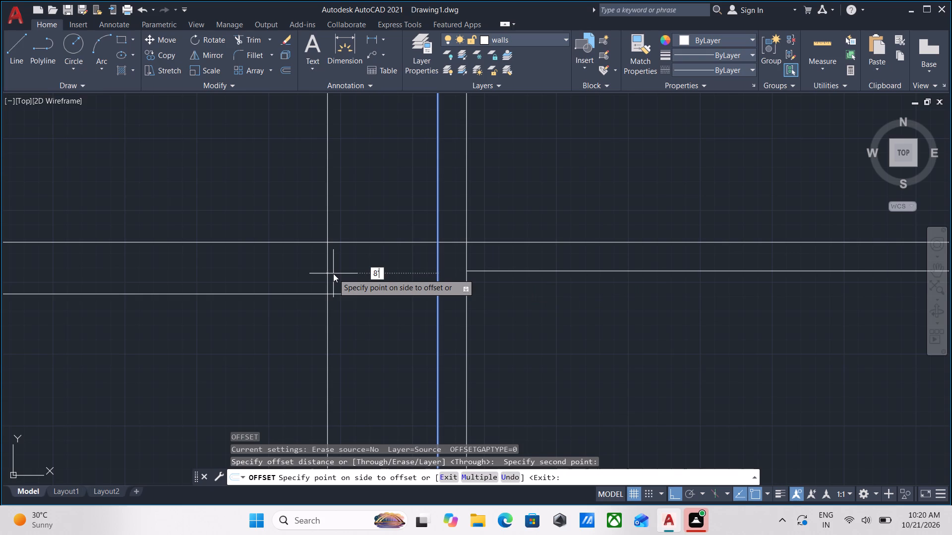
key("4")
key("Return")
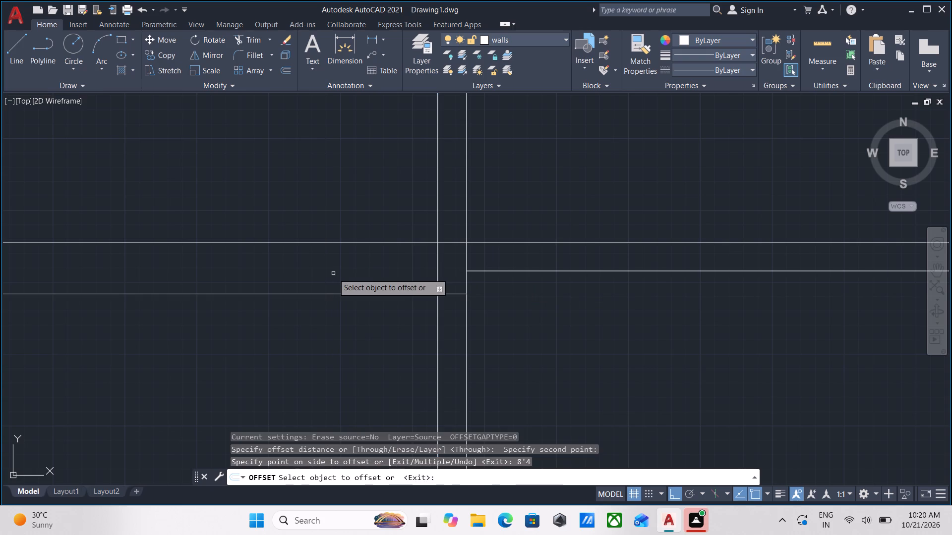
scroll(332, 274, "down", 3)
middle_click_drag(251, 321, 363, 339)
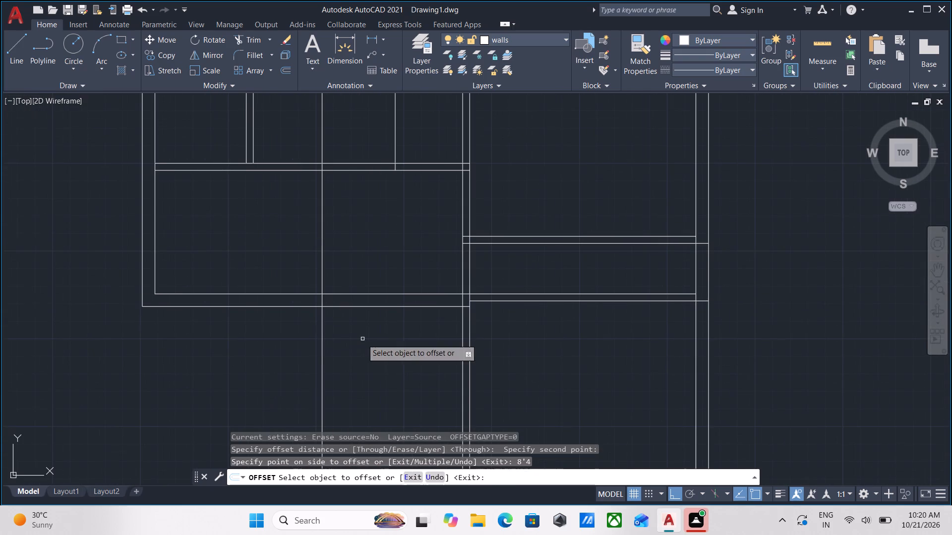
scroll(315, 336, "up", 2)
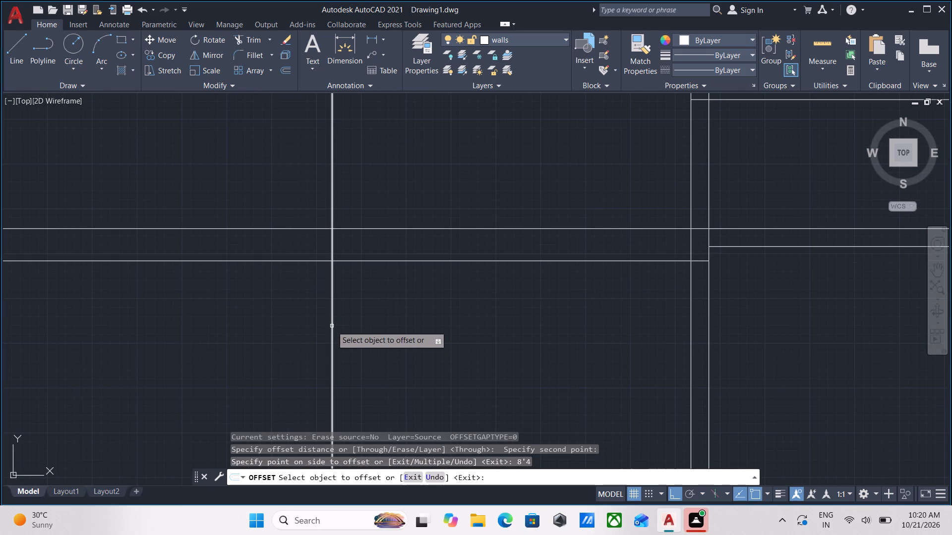
scroll(357, 310, "down", 1)
middle_click_drag(357, 310, 349, 363)
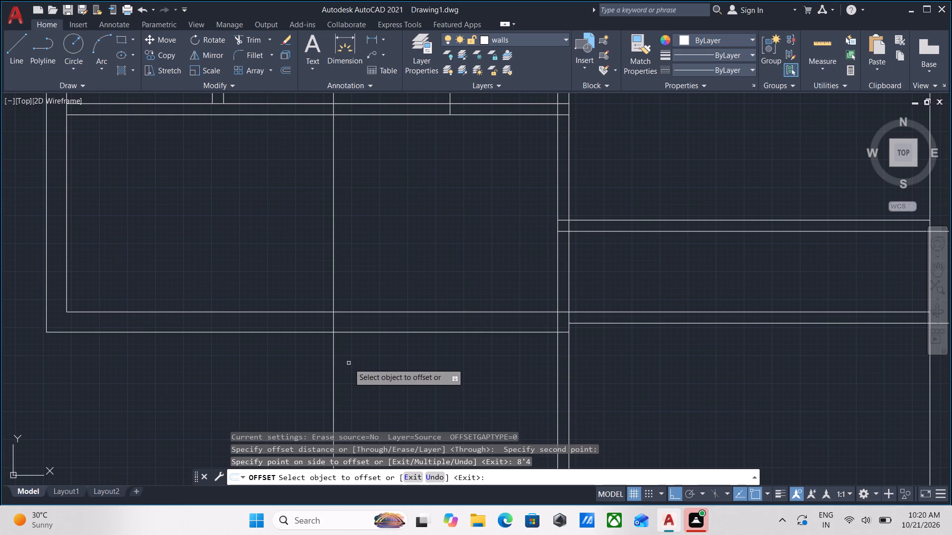
key("Escape")
Trim both faces of the bottom outer wall between the offset vertical line and the central vertical wall.
type("tr")
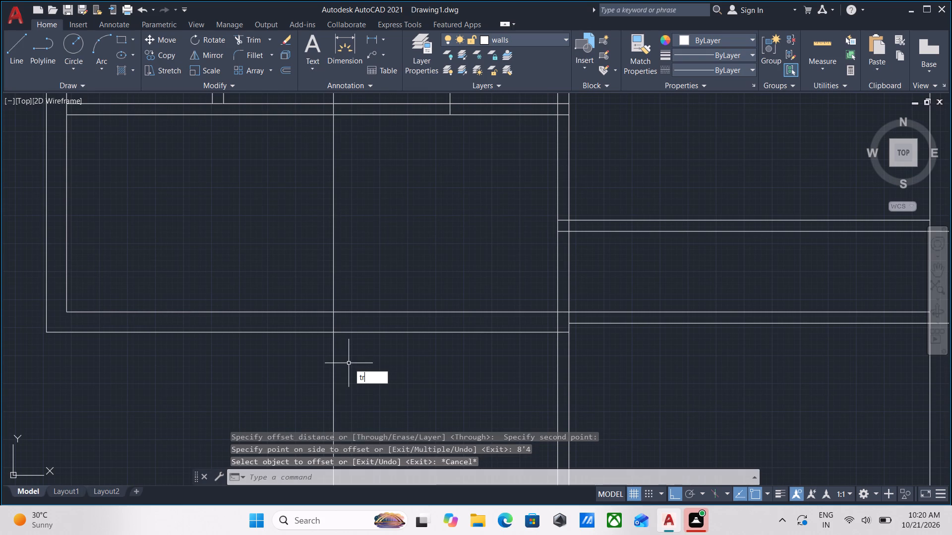
key("Return")
left_click(401, 353)
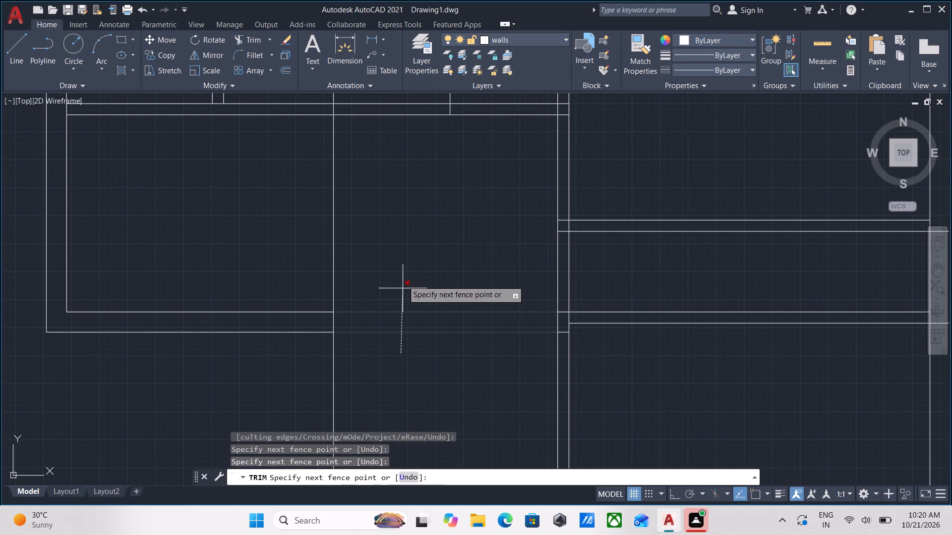
left_click(403, 274)
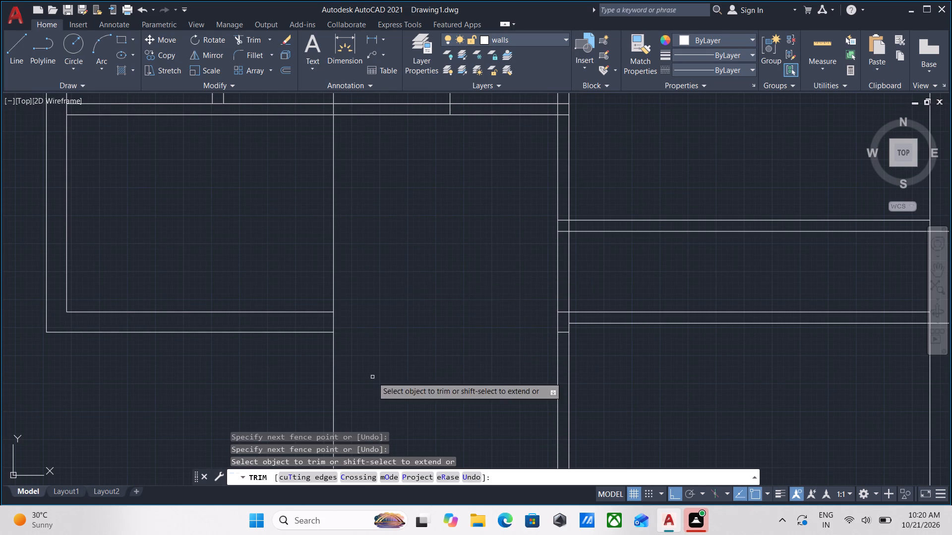
scroll(373, 277, "down", 1)
middle_click_drag(373, 277, 374, 268)
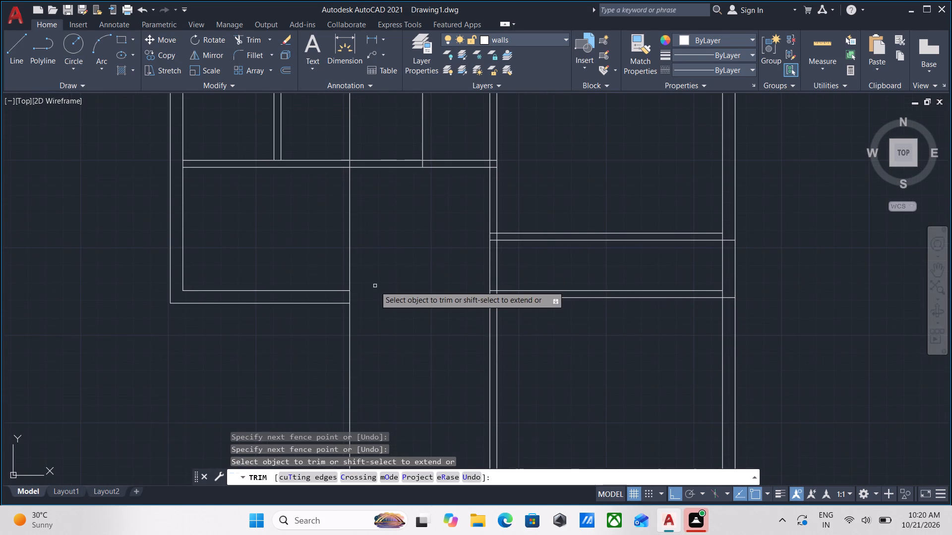
key("Escape")
Erase the offset vertical construction line that crosses the bottom-left room.
scroll(396, 305, "down", 3)
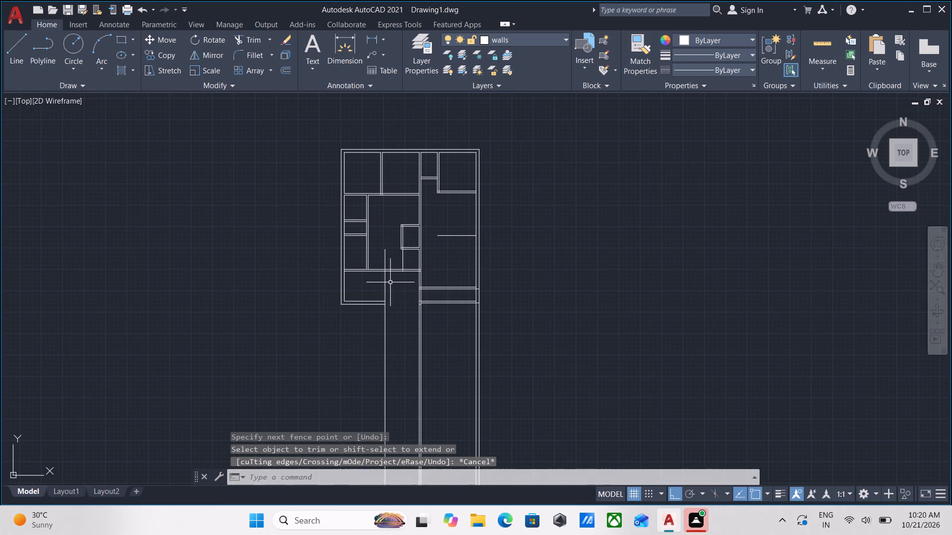
scroll(390, 282, "up", 3)
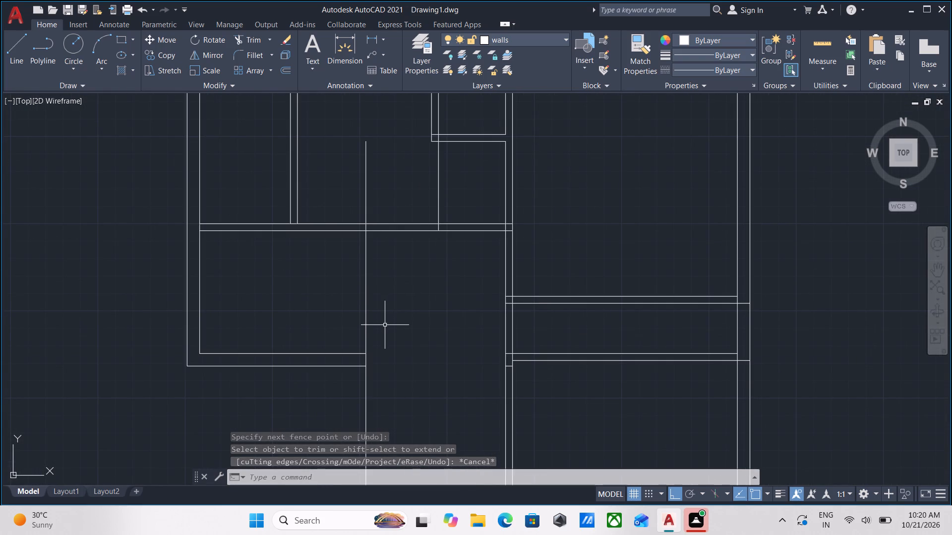
left_click(385, 325)
left_click(327, 299)
right_click(327, 299)
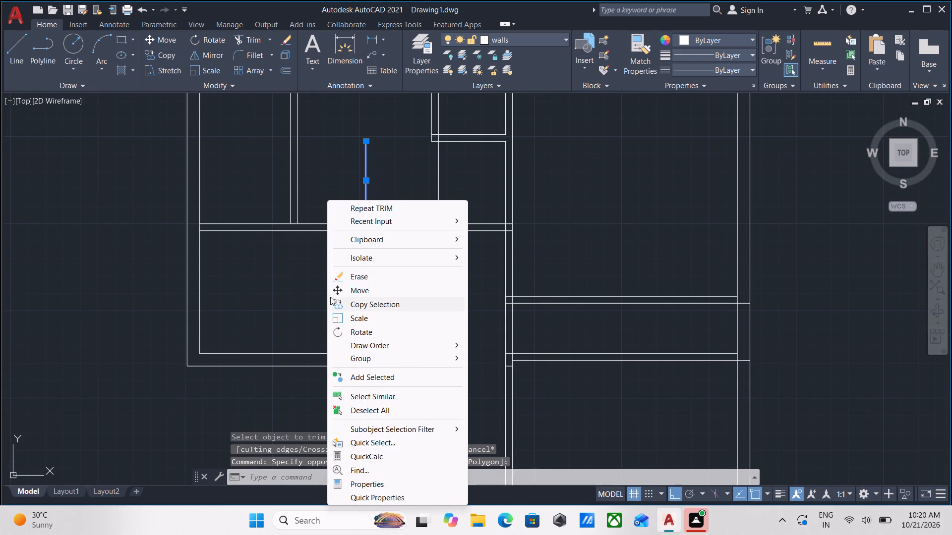
left_click(357, 276)
Draw a short vertical line closing the open right end of the bottom outer wall.
scroll(367, 372, "up", 1)
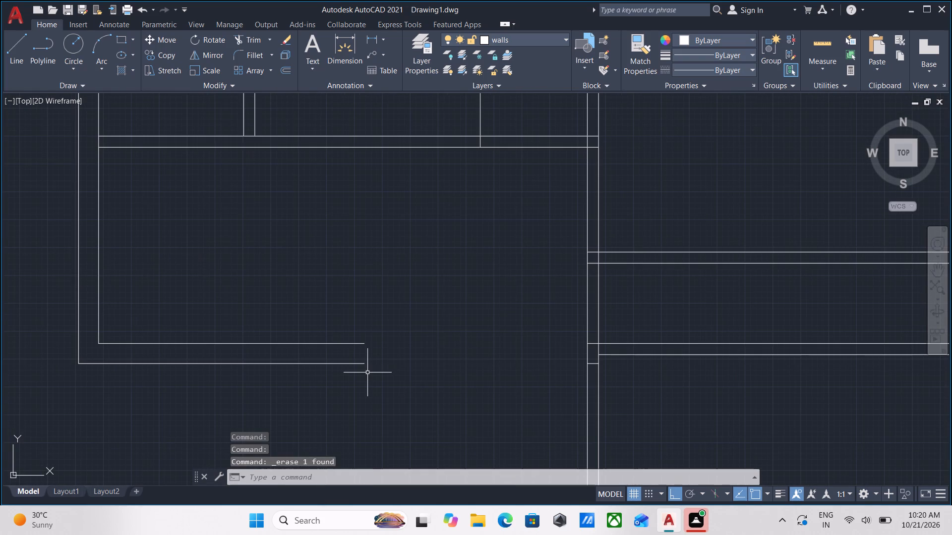
key("l")
key("Return")
scroll(366, 368, "up", 2)
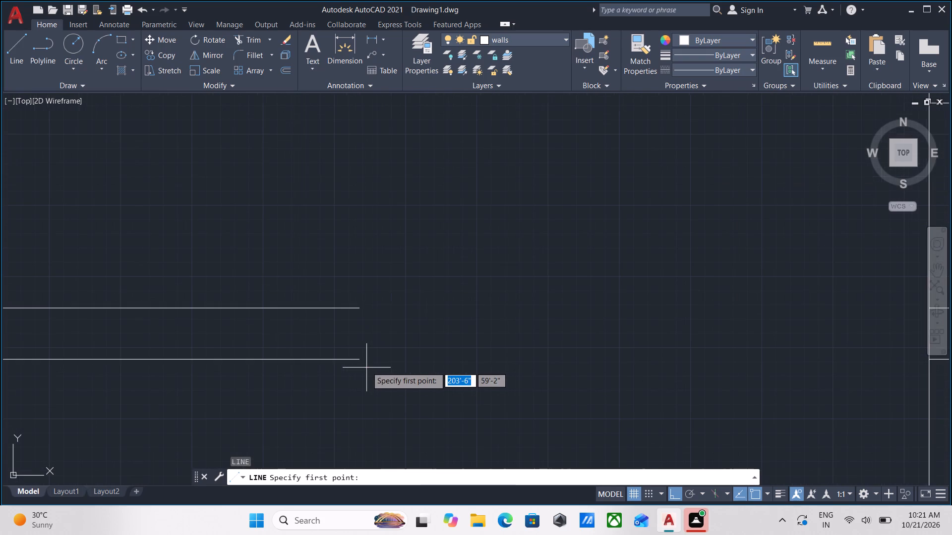
left_click(358, 357)
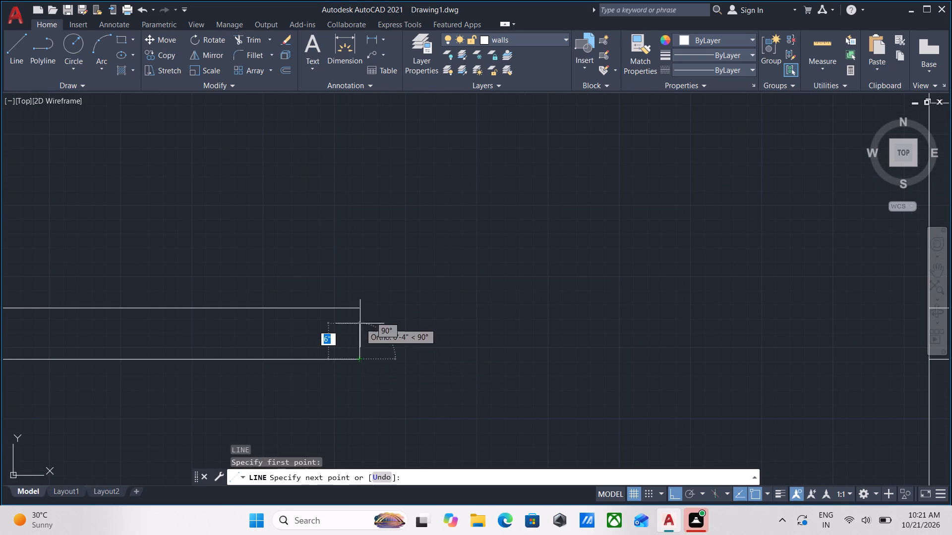
left_click(357, 308)
key("Escape")
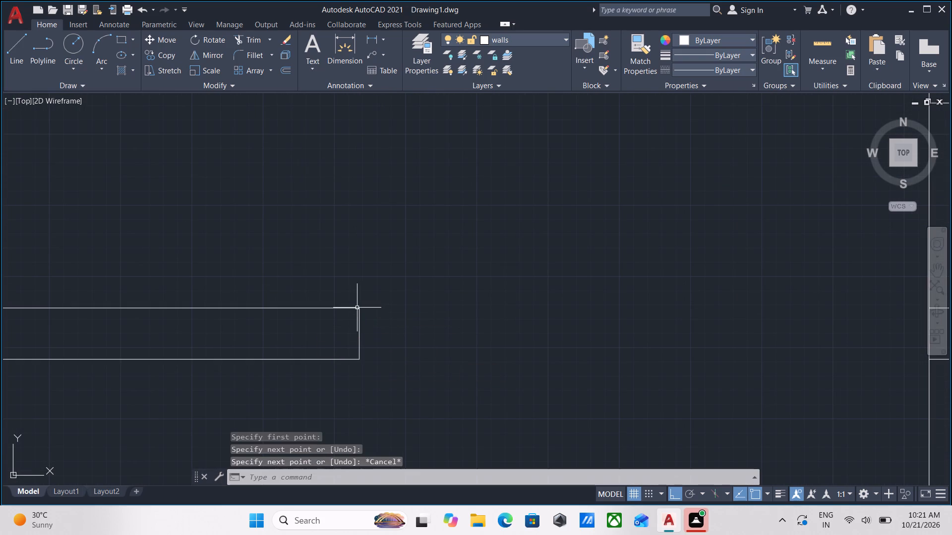
Trim the bottom-left room's upper partition from the vertical line below the small central room through the central vertical wall.
scroll(302, 327, "down", 3)
scroll(392, 368, "down", 2)
middle_click_drag(392, 368, 434, 358)
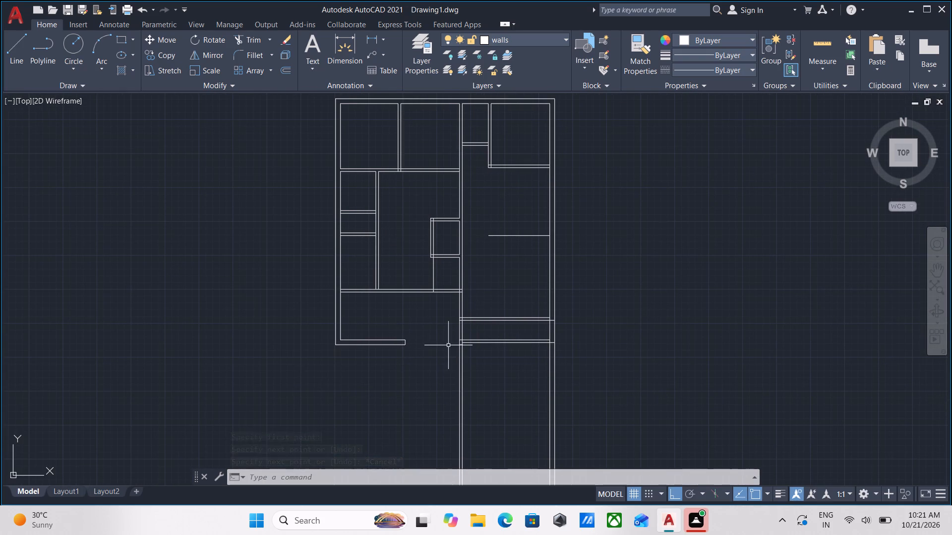
middle_click_drag(416, 288, 349, 343)
scroll(382, 369, "up", 1)
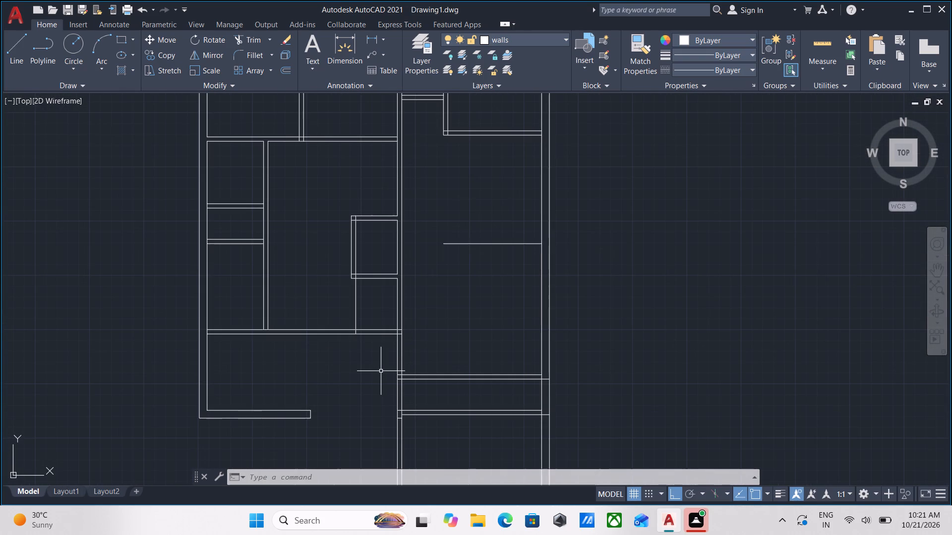
scroll(315, 396, "up", 1)
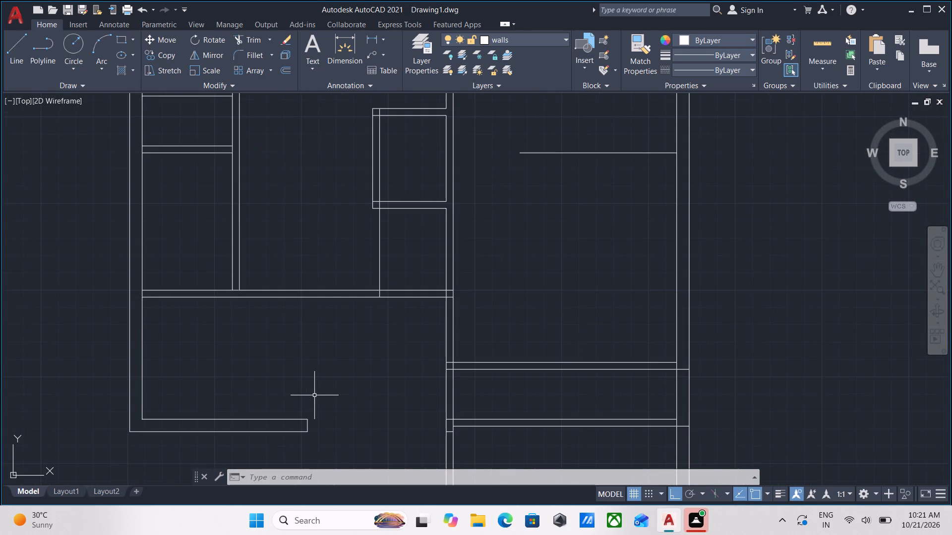
scroll(379, 317, "up", 2)
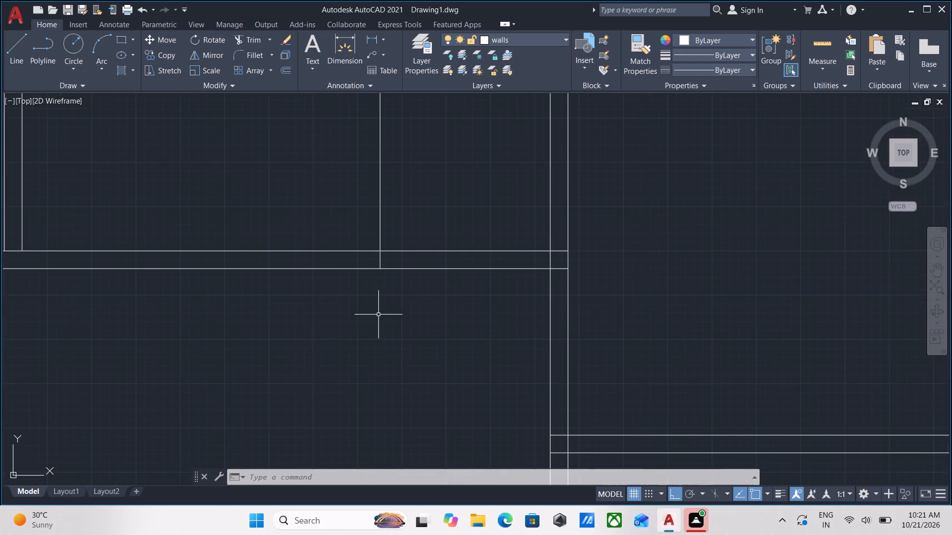
middle_click_drag(383, 289, 378, 314)
type("tr")
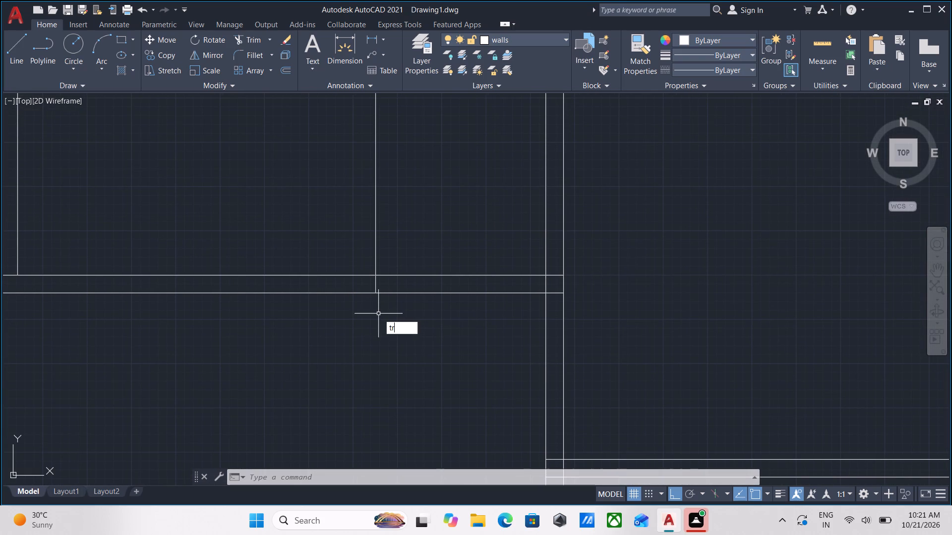
key("Return")
left_click(440, 305)
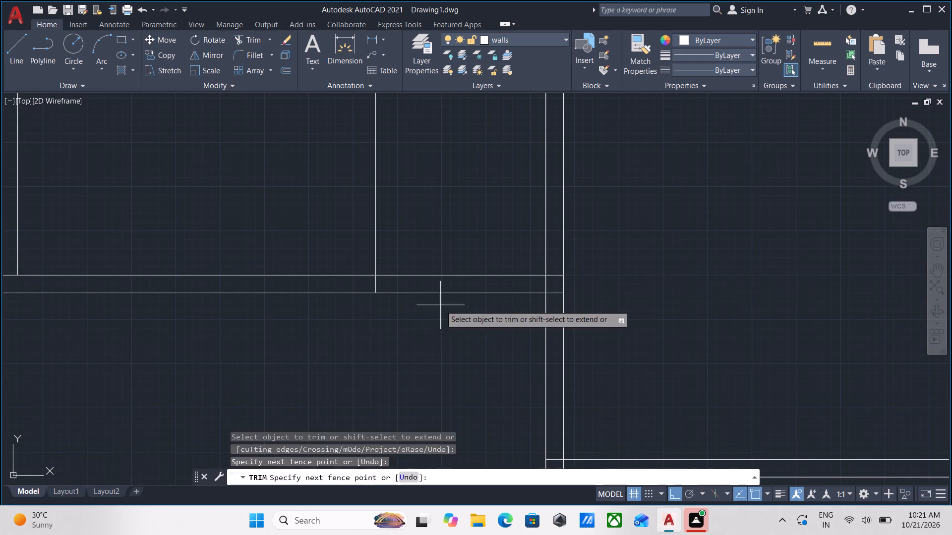
left_click(445, 226)
scroll(546, 321, "up", 2)
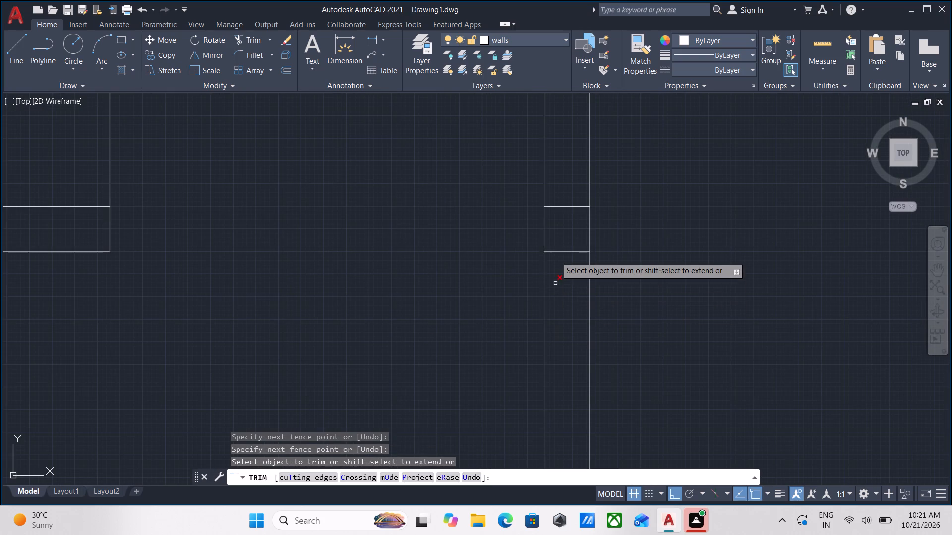
left_click(556, 257)
left_click(555, 168)
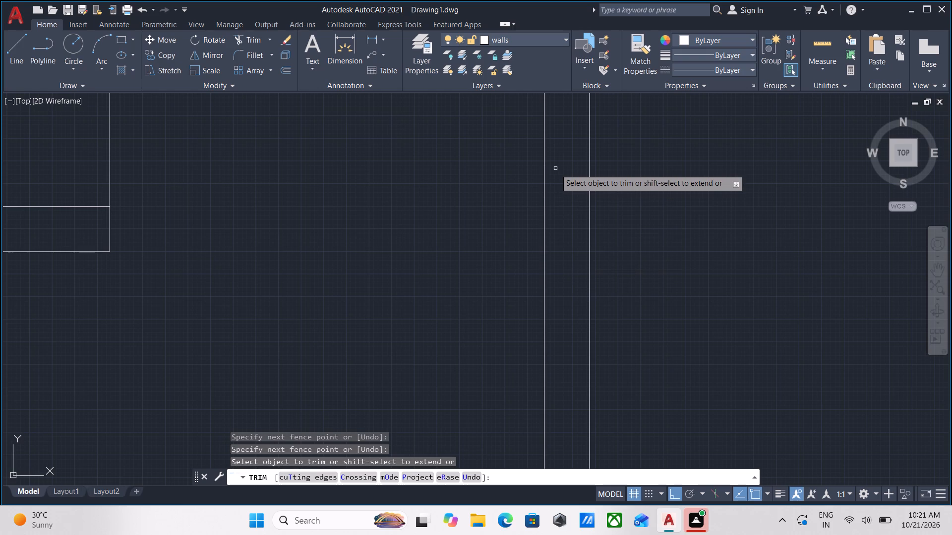
key("Escape")
Offset the vertical line below the small central room 5" to the left.
scroll(221, 220, "down", 1)
middle_click_drag(221, 220, 376, 312)
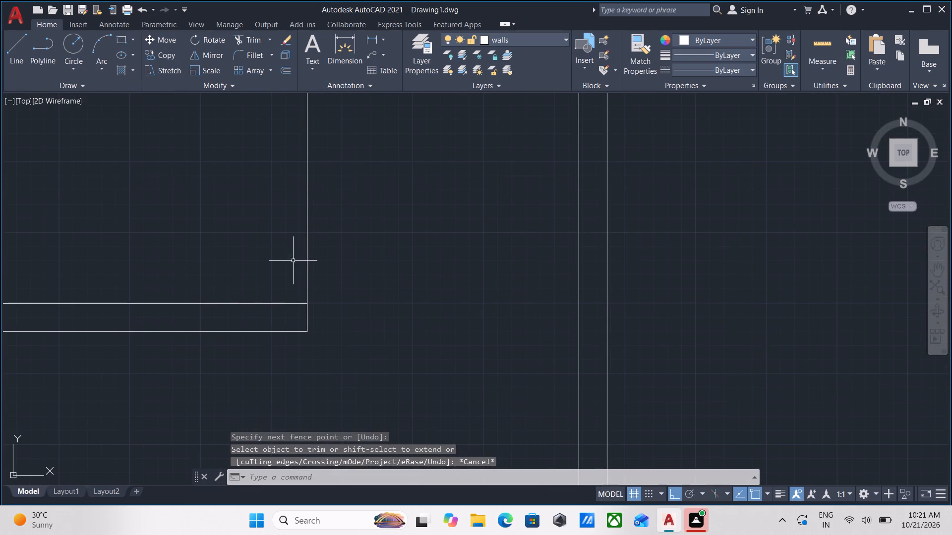
left_click(320, 268)
left_click(291, 260)
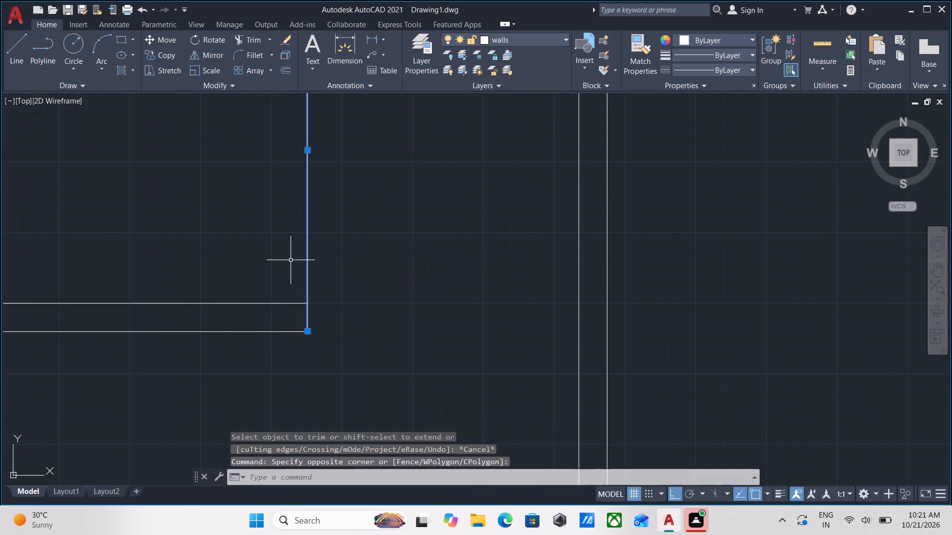
middle_click_drag(301, 265, 358, 296)
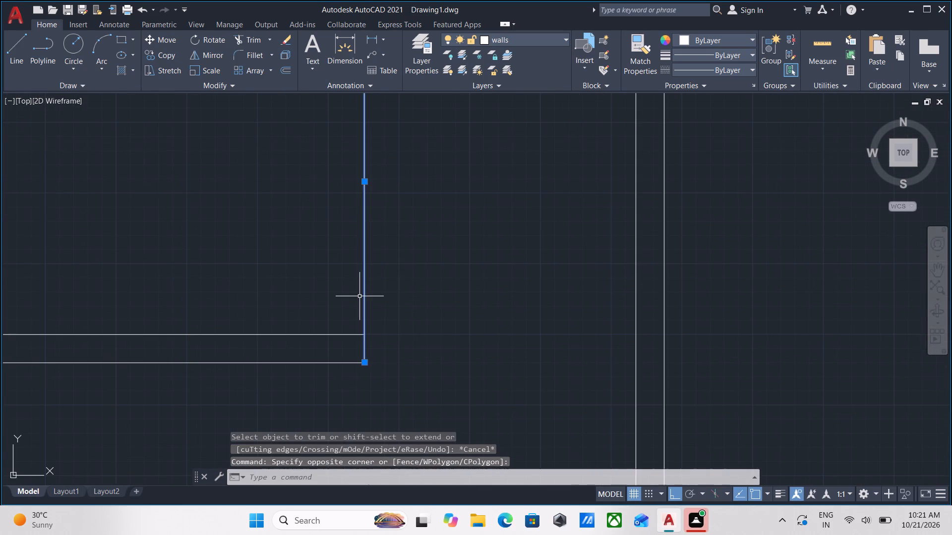
scroll(359, 296, "down", 2)
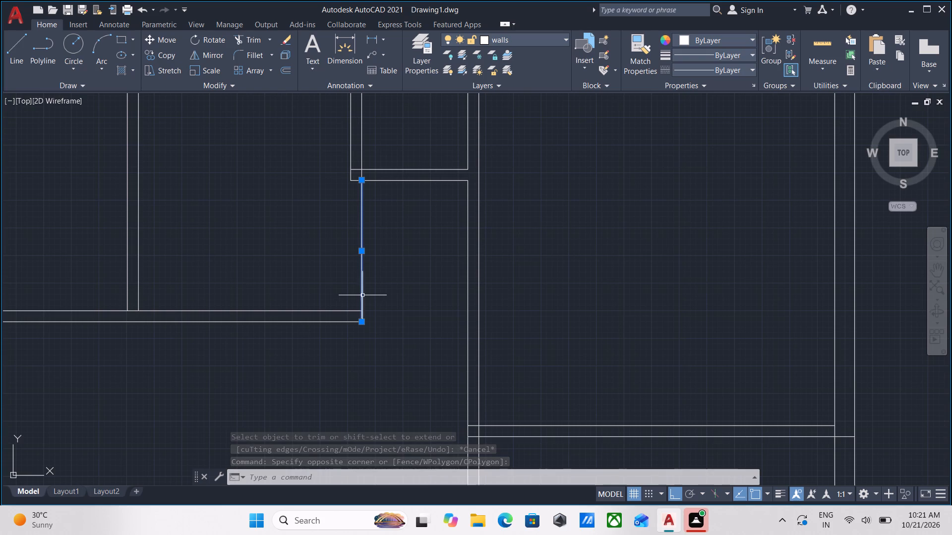
middle_click_drag(376, 282, 389, 324)
key("o")
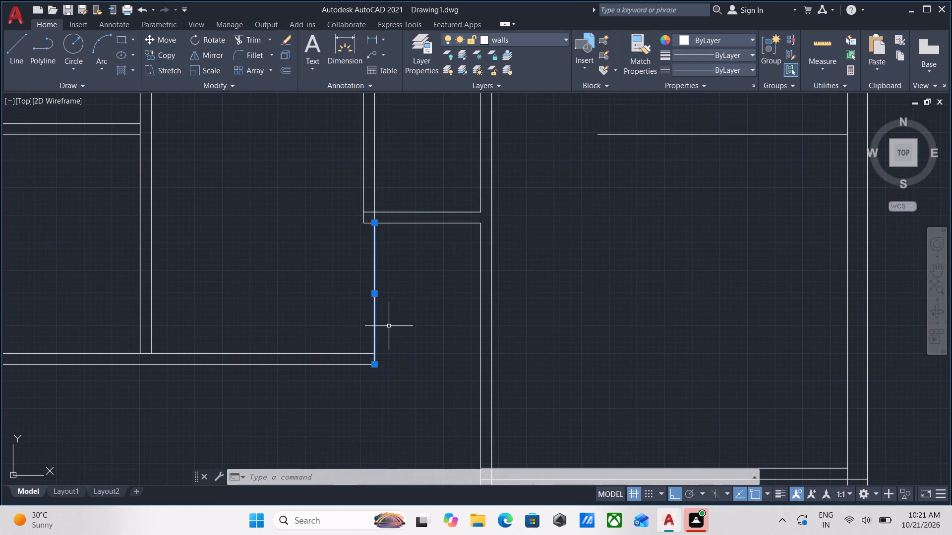
key("Return")
scroll(380, 328, "up", 2)
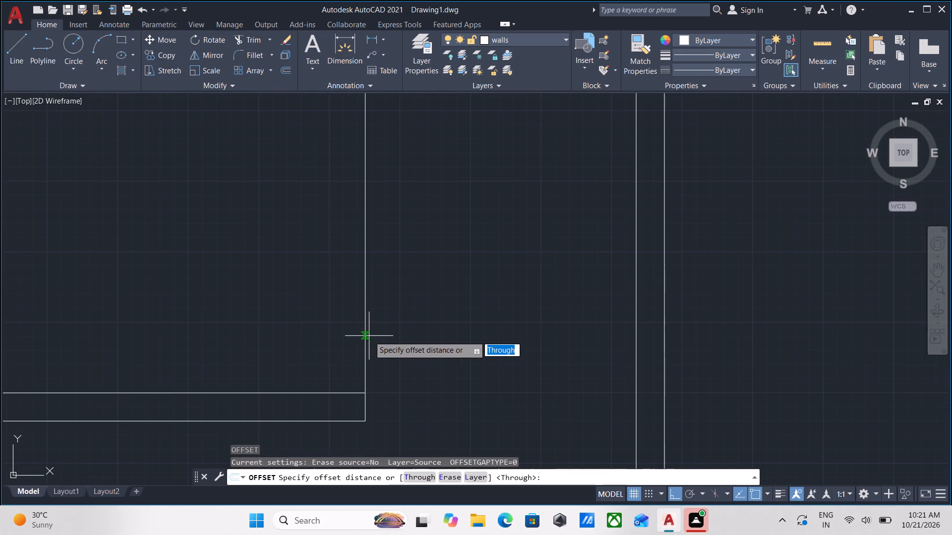
left_click(369, 336)
left_click(313, 336)
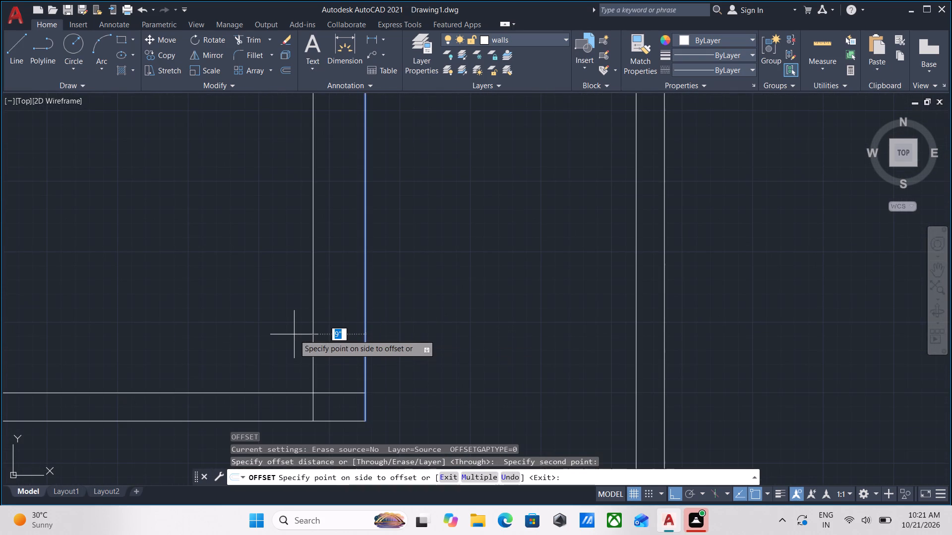
key("5")
key("Return")
scroll(323, 332, "down", 3)
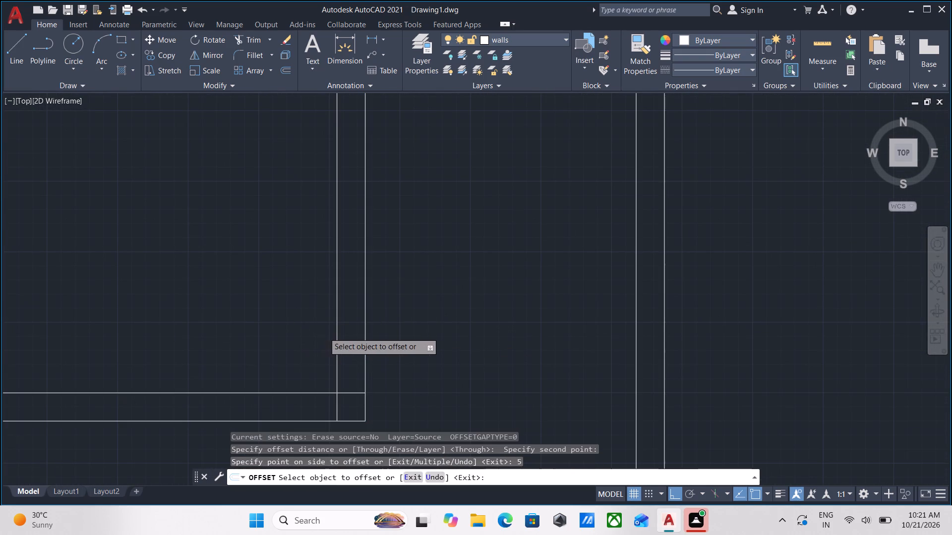
key("Escape")
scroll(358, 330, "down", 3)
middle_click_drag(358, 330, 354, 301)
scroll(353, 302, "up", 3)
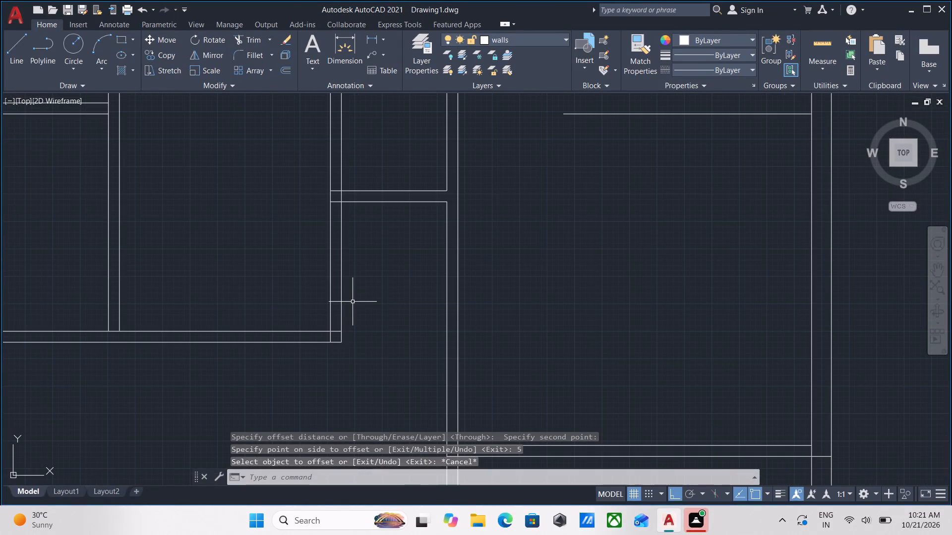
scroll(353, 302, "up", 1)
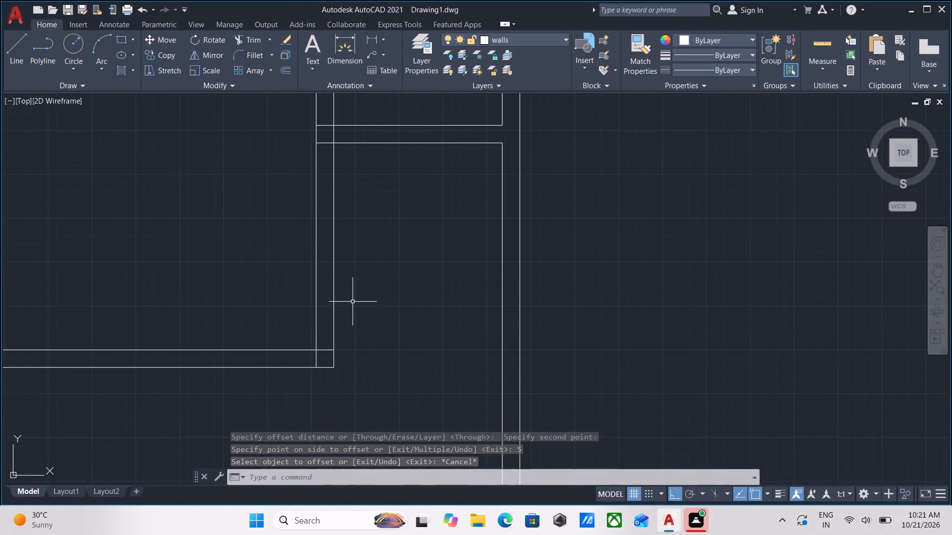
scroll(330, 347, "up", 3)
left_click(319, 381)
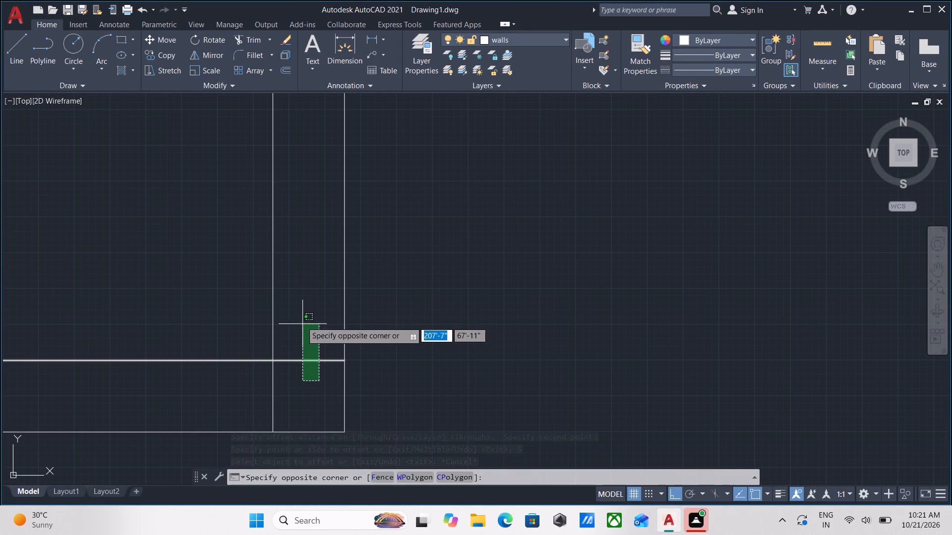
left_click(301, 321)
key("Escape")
Trim both vertical partition lines between the small central room's lower wall and the horizontal partition below it.
scroll(301, 321, "down", 2)
middle_click_drag(301, 321, 301, 384)
scroll(317, 326, "down", 2)
middle_click_drag(317, 328, 316, 380)
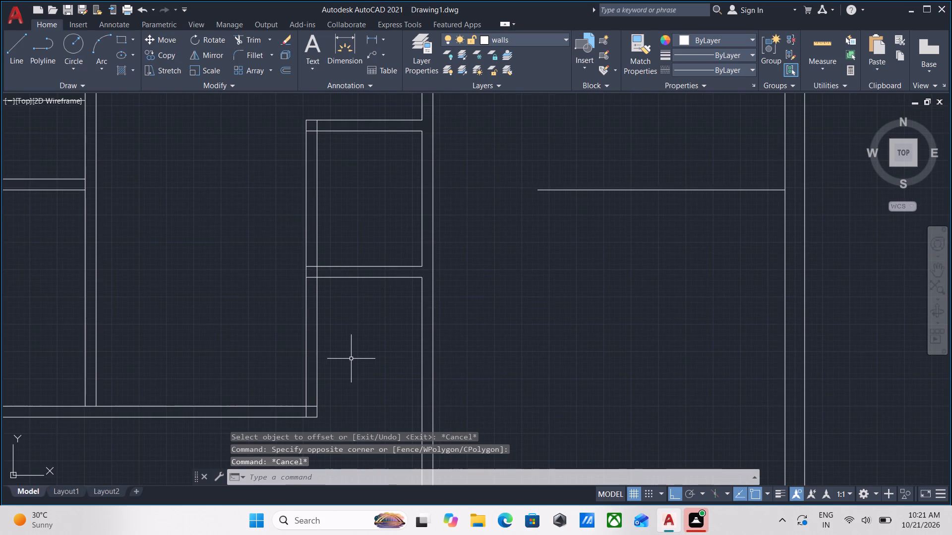
type("tr")
key("Return")
left_click(351, 359)
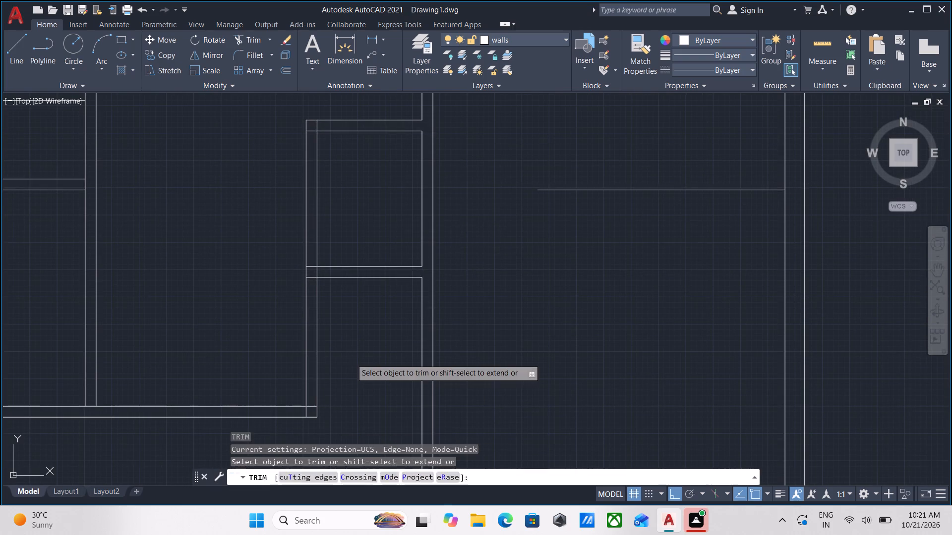
left_click(248, 352)
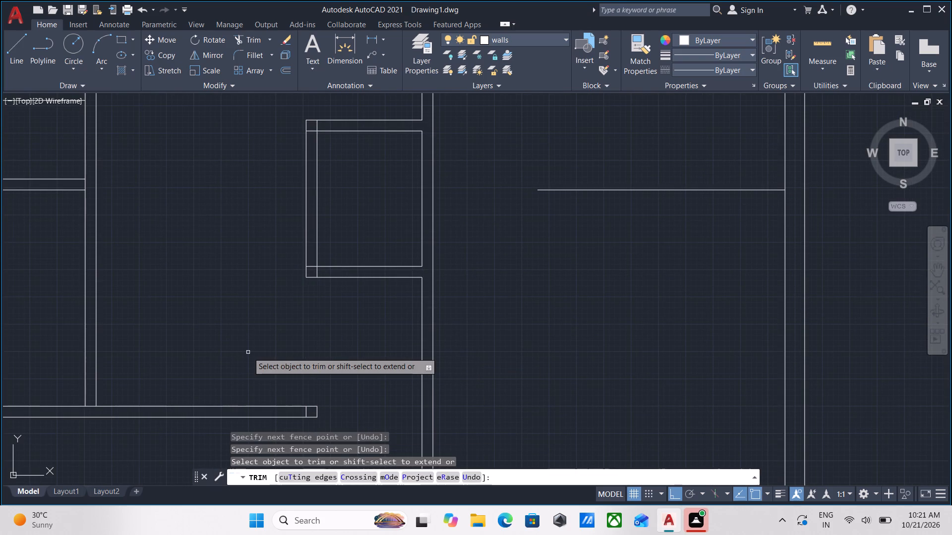
scroll(323, 271, "up", 3)
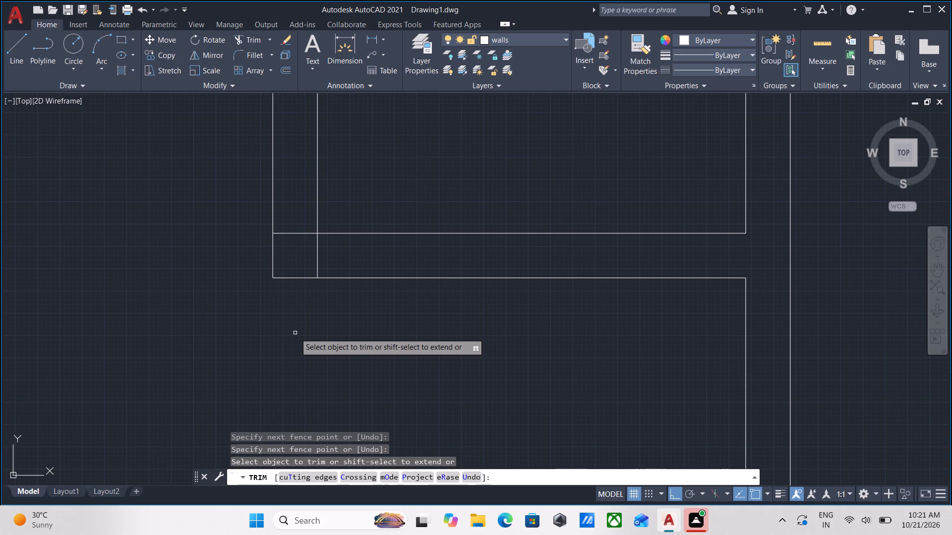
key("Escape")
Draw a wall stub 5" wide and about 6" long down from the small central room's lower-left corner.
key("l")
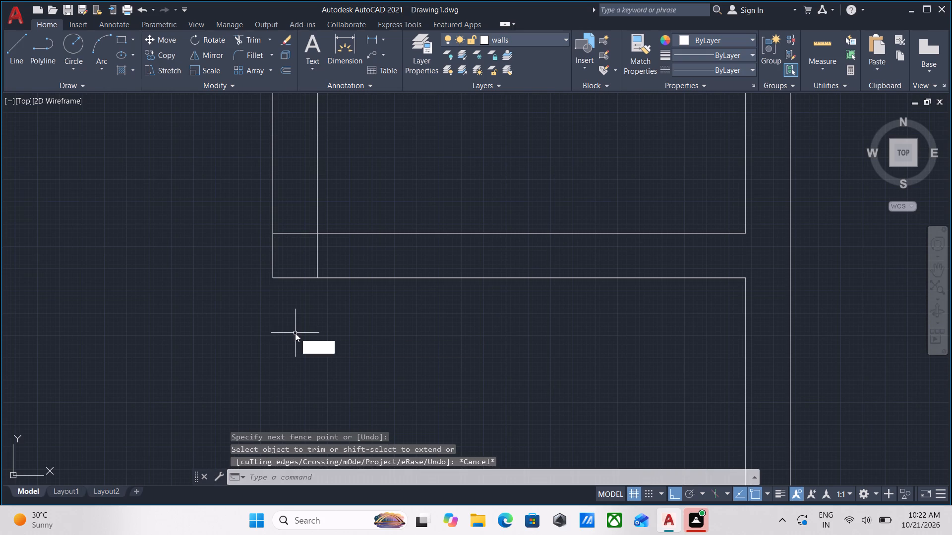
key("Return")
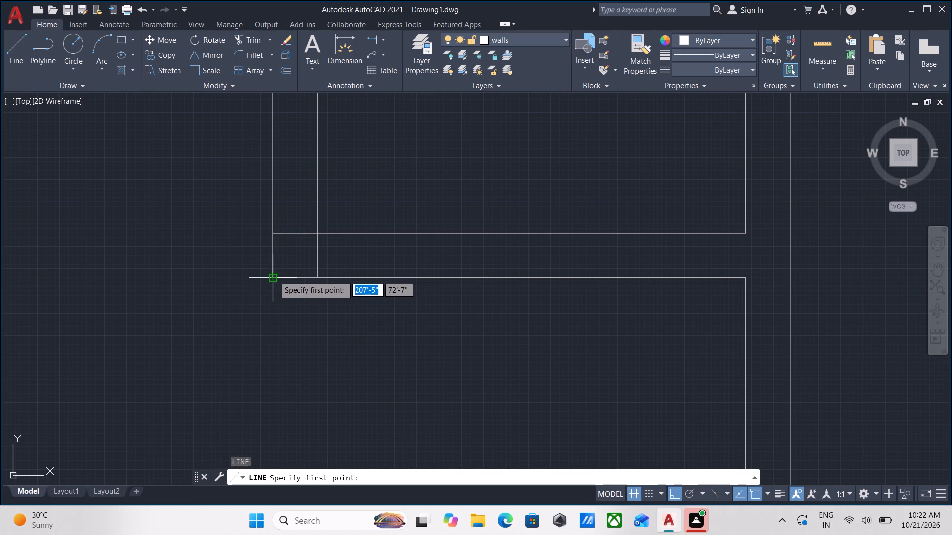
left_click(274, 276)
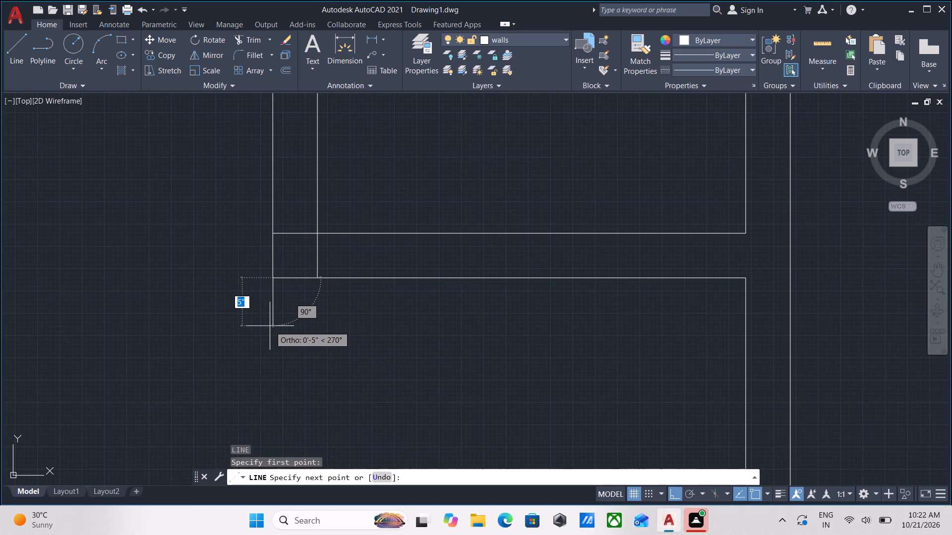
left_click(270, 329)
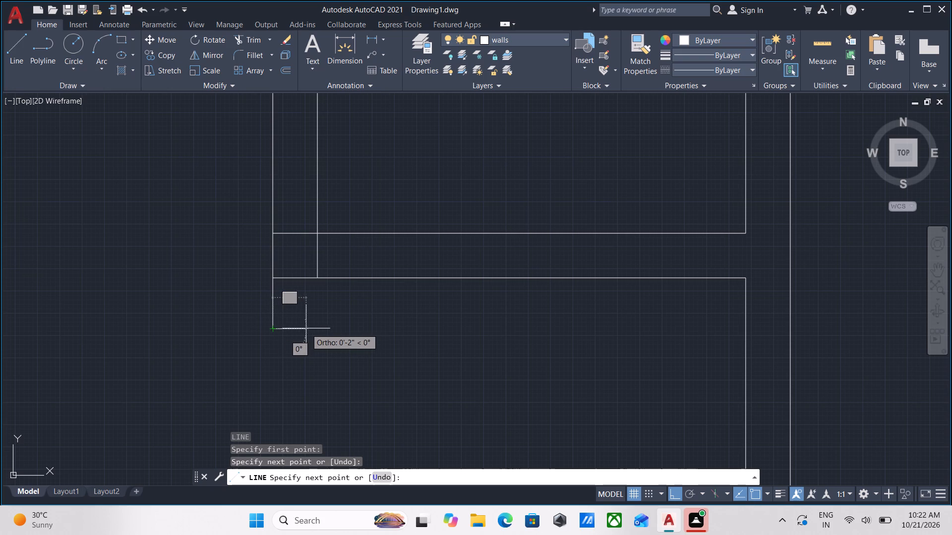
left_click(317, 329)
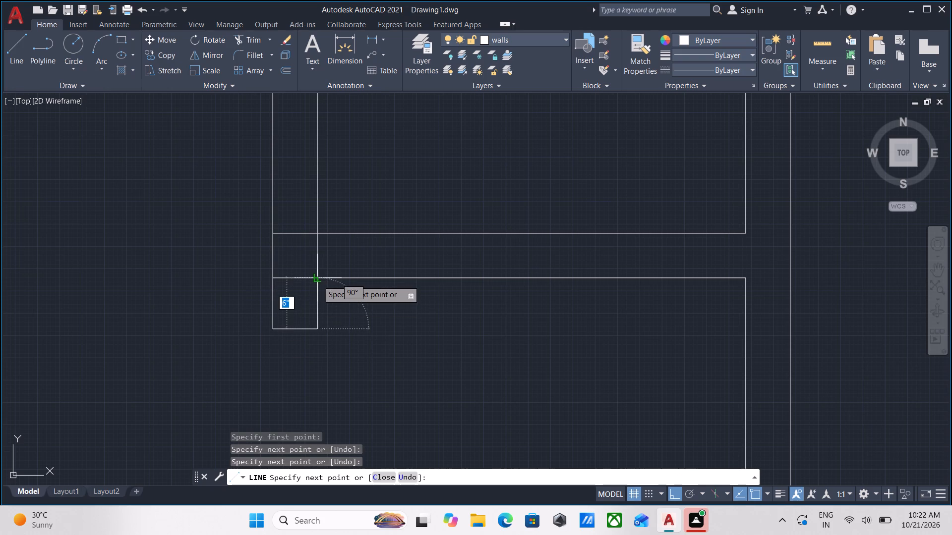
left_click(318, 280)
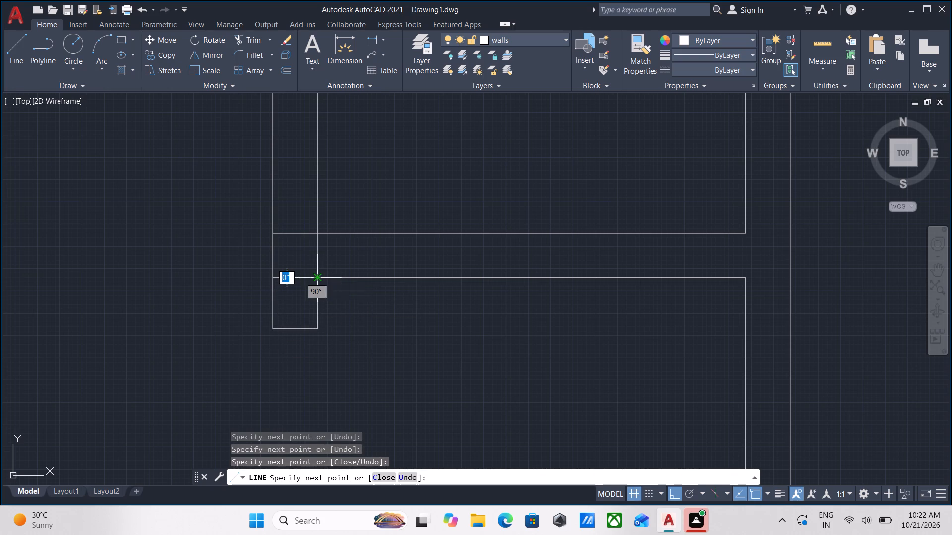
key("Escape")
Draw a matching wall stub 5" wide and about 6" high above the free right end of the lower horizontal partition.
scroll(329, 354, "down", 4)
middle_click_drag(342, 357, 347, 277)
scroll(333, 337, "up", 3)
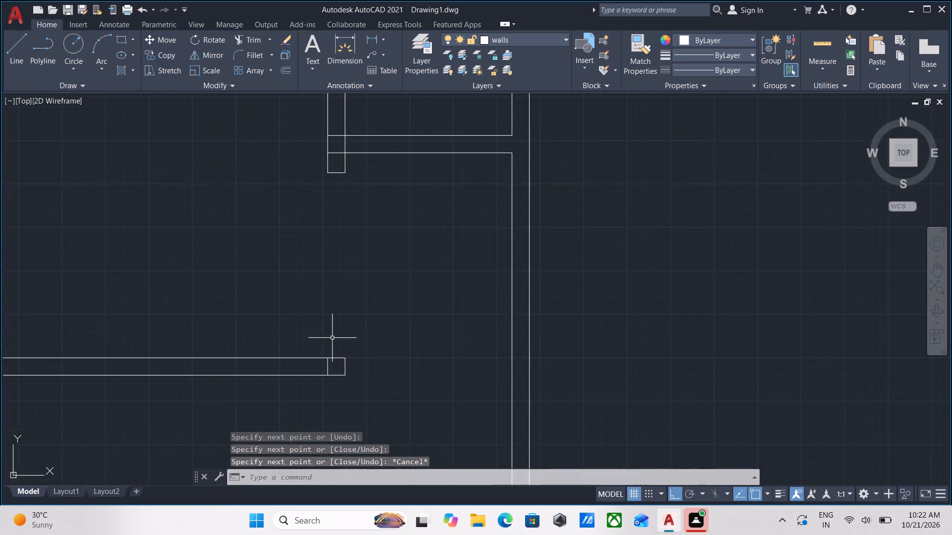
key("l")
key("Return")
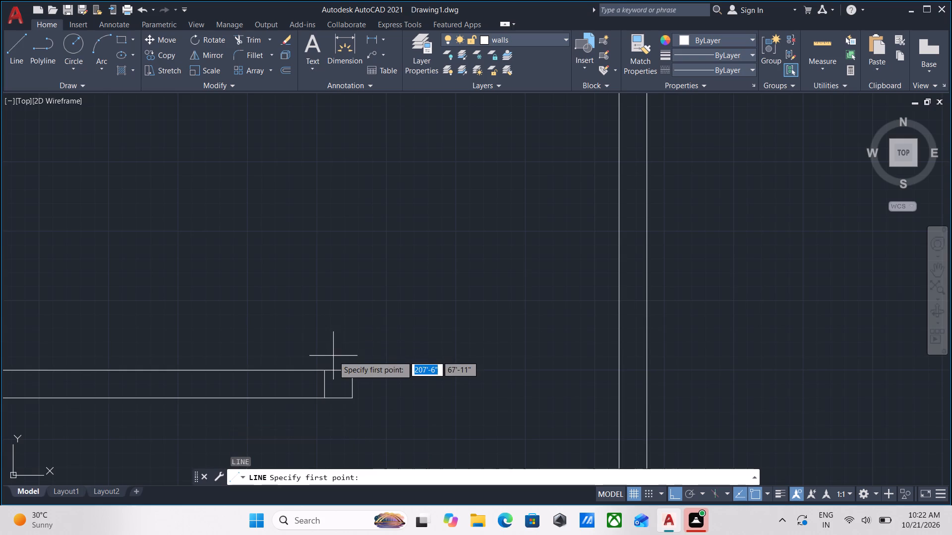
scroll(333, 356, "up", 2)
left_click(312, 390)
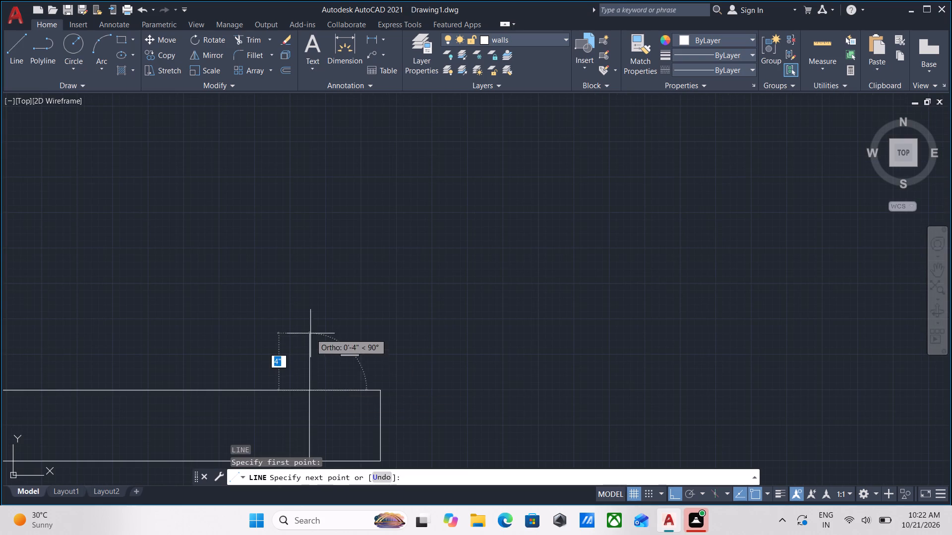
left_click(309, 300)
left_click(380, 301)
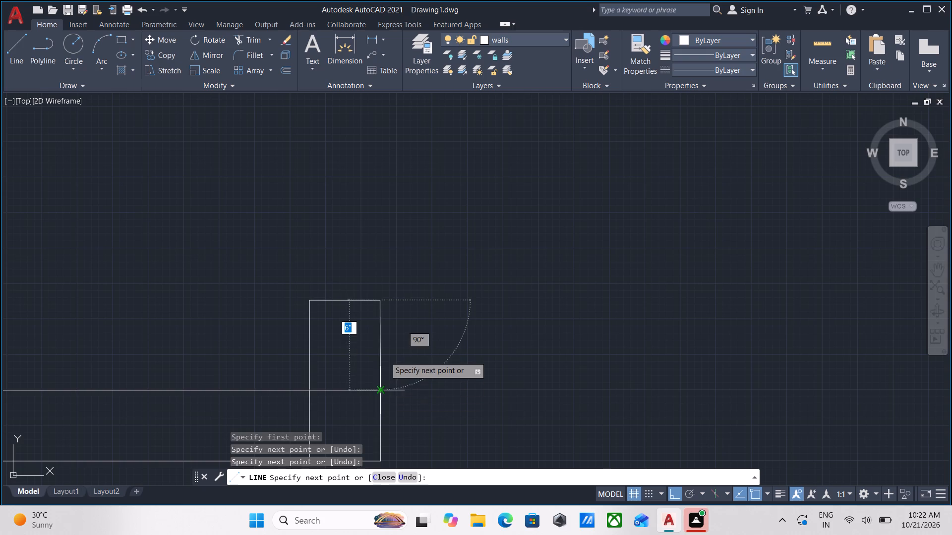
left_click(382, 394)
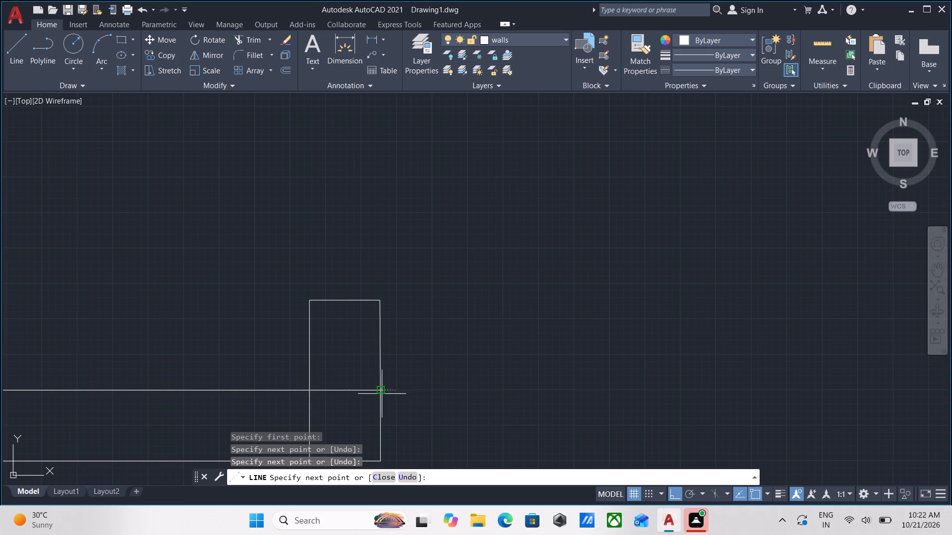
scroll(382, 394, "down", 2)
key("Escape")
Trim the two lines crossing inside the lower partition's right end so it joins the upward stub cleanly.
scroll(353, 400, "up", 2)
scroll(353, 400, "down", 1)
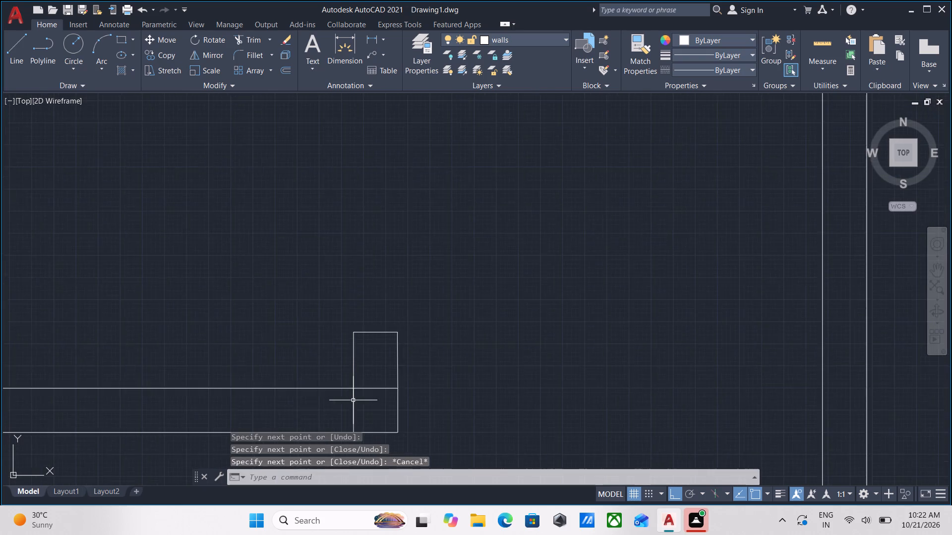
scroll(353, 400, "down", 5)
middle_click_drag(356, 415, 340, 346)
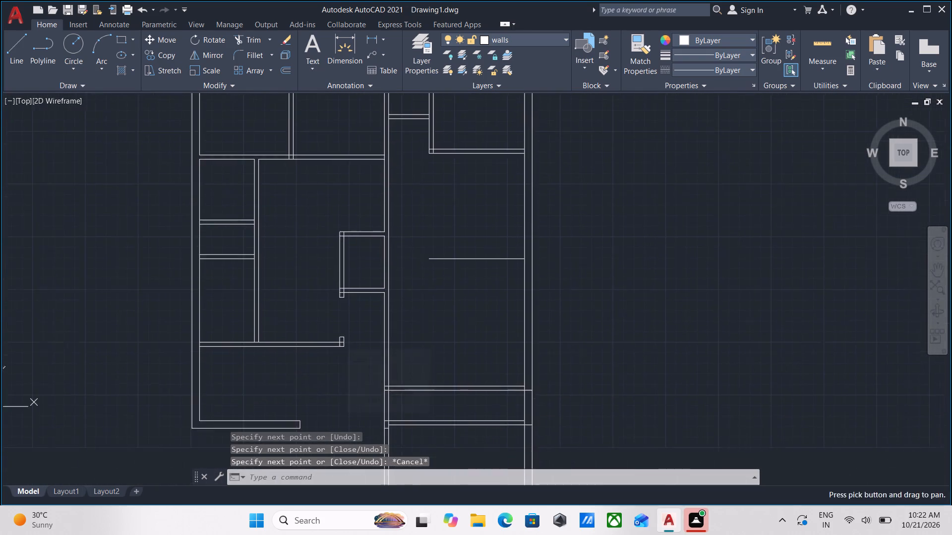
scroll(340, 340, "up", 7)
scroll(342, 350, "down", 1)
middle_click_drag(342, 348, 338, 296)
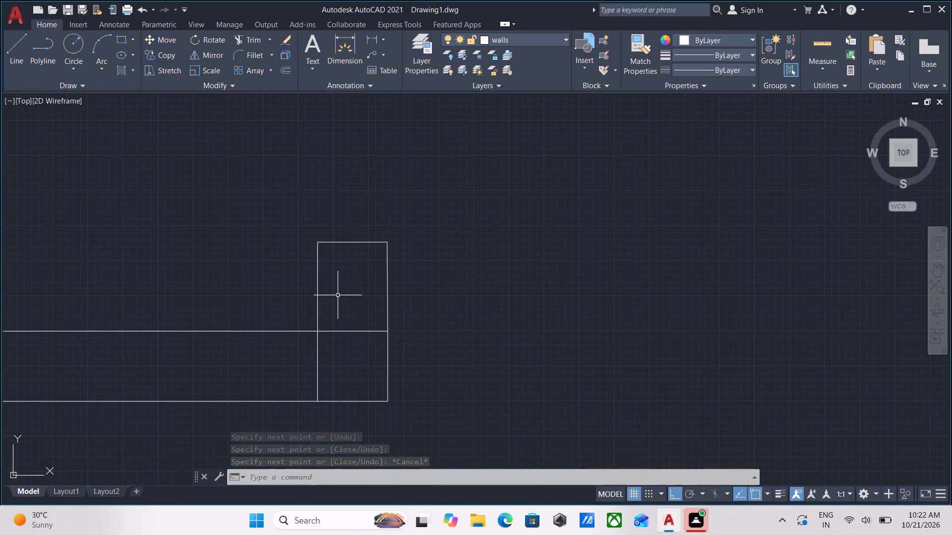
type("tr")
key("Return")
left_click(338, 295)
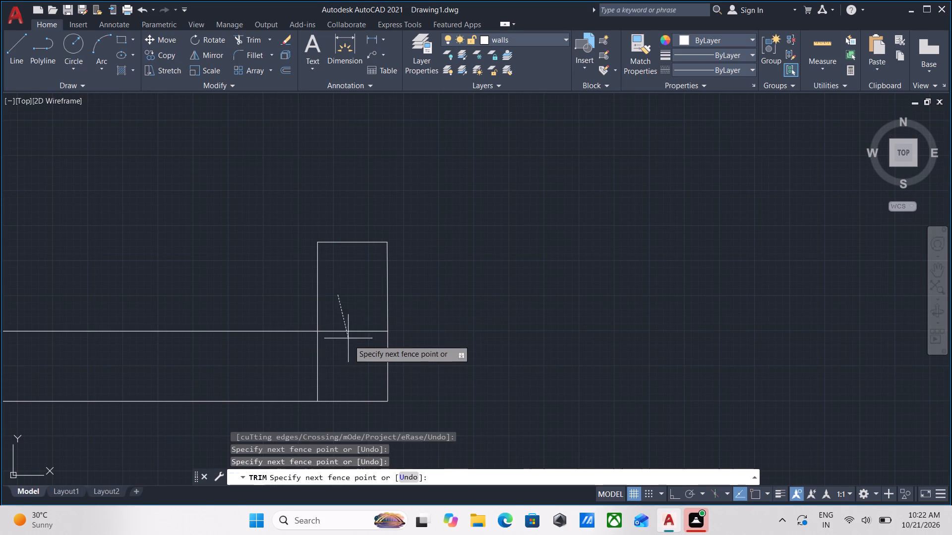
left_click(353, 353)
left_click(345, 373)
left_click(282, 366)
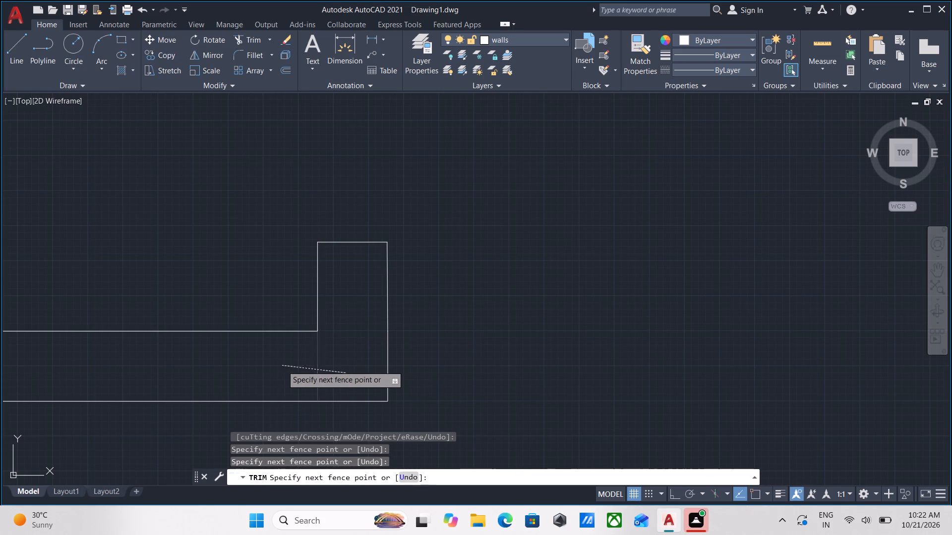
Trim the overlapping wall lines at the small central room's lower-left corner so the walls and downward stub join cleanly.
scroll(412, 344, "down", 4)
scroll(443, 289, "down", 2)
middle_click_drag(443, 289, 404, 331)
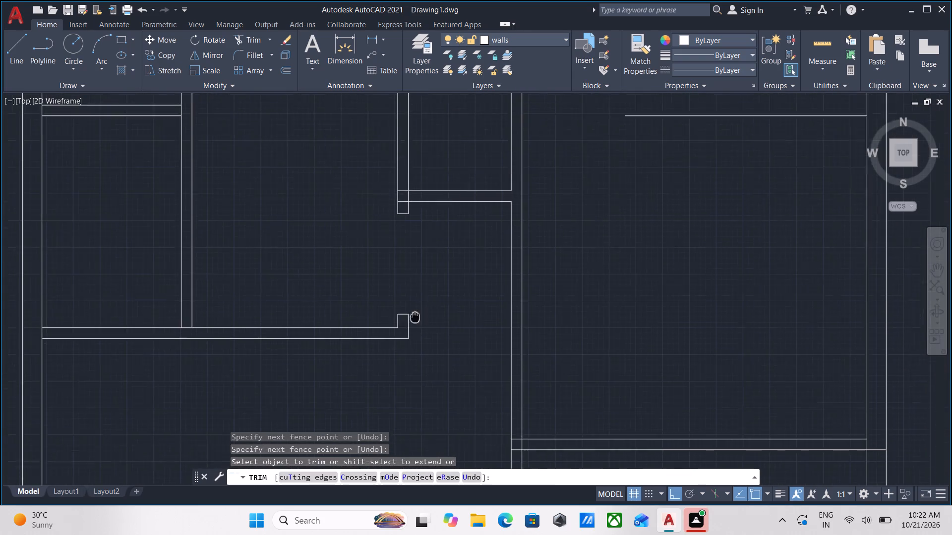
middle_click_drag(404, 331, 403, 332)
scroll(381, 226, "up", 4)
middle_click_drag(356, 202, 353, 395)
left_click(352, 360)
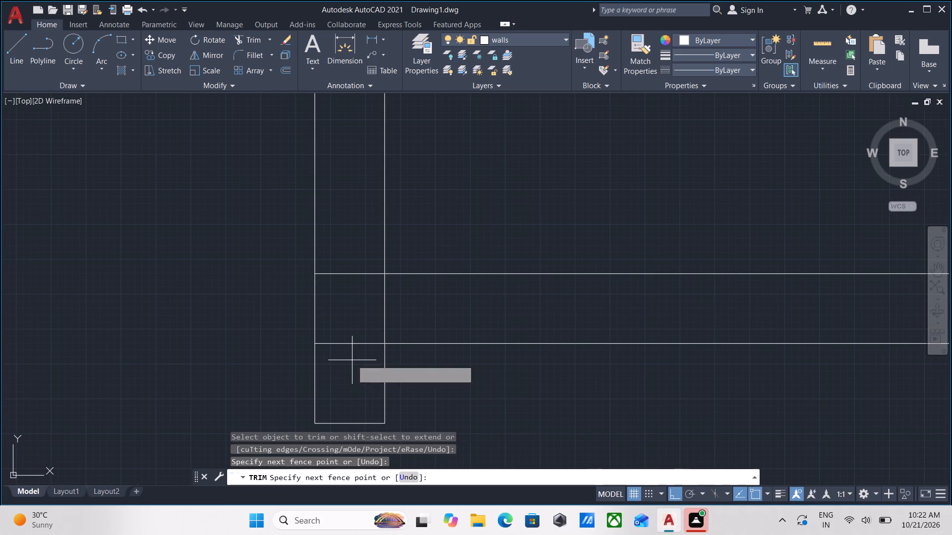
left_click(351, 226)
left_click(419, 309)
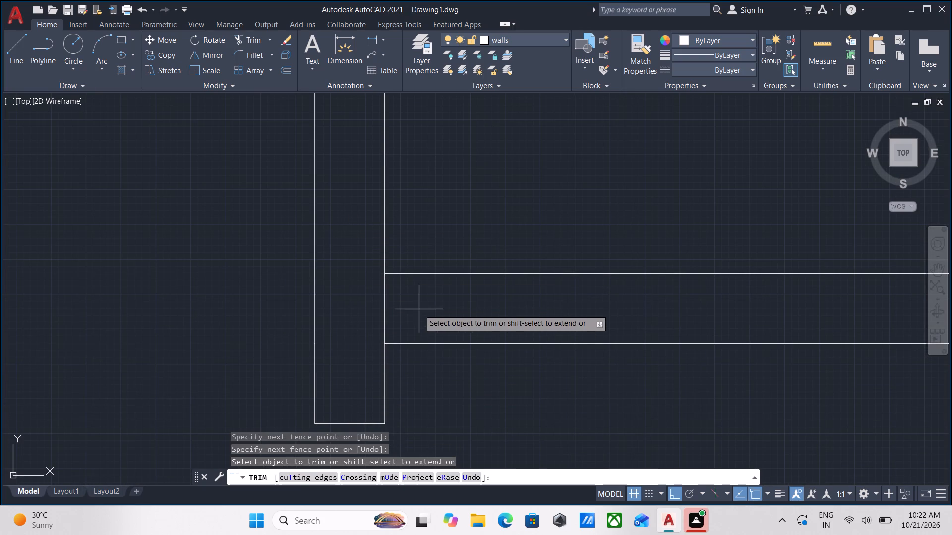
left_click(361, 289)
Trim the overlapping wall lines inside the small central room's upper-left corner.
scroll(361, 288, "down", 3)
middle_click_drag(361, 288, 361, 453)
scroll(361, 452, "down", 1)
middle_click_drag(344, 204, 352, 381)
scroll(374, 286, "up", 4)
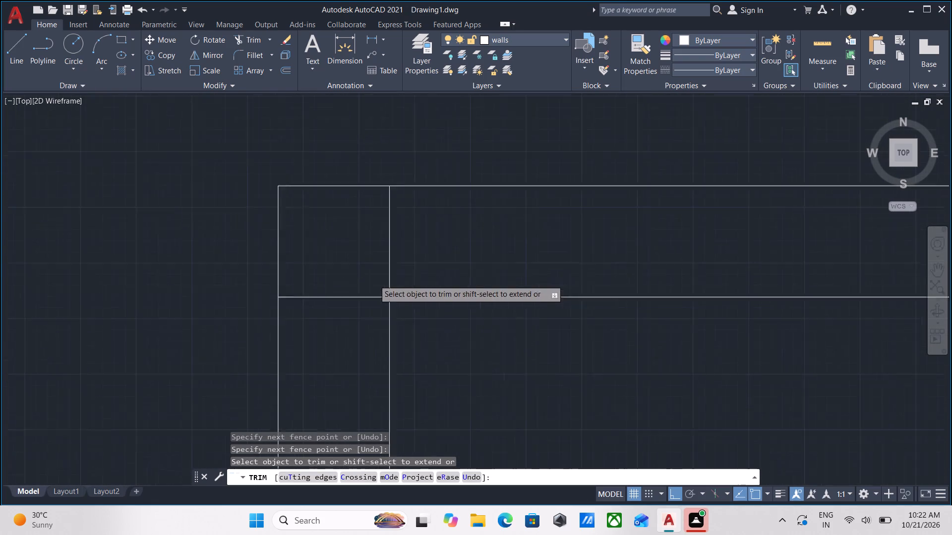
left_click(419, 238)
left_click(319, 249)
left_click(299, 258)
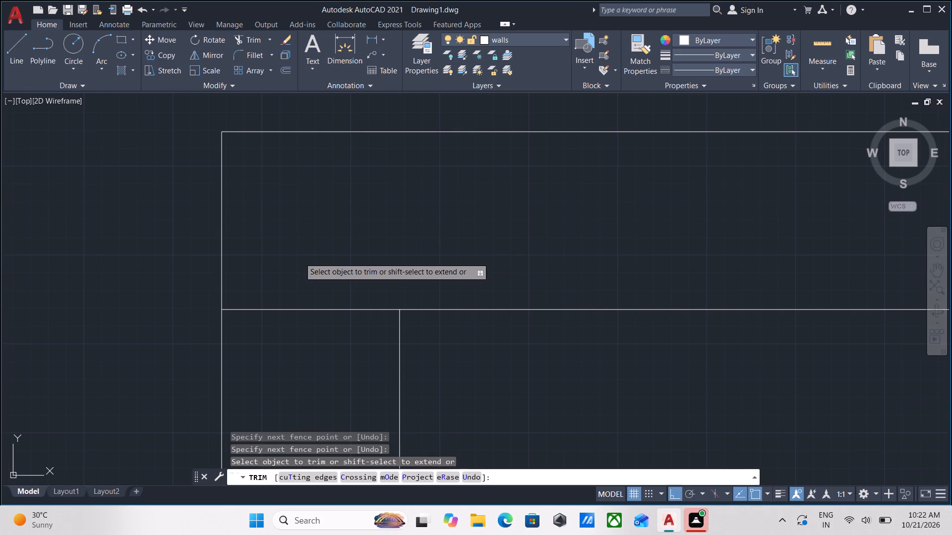
left_click(318, 367)
Trim the lower horizontal partition's top line between the two lines of the long vertical partition that meets it.
scroll(294, 339, "down", 4)
scroll(219, 355, "down", 3)
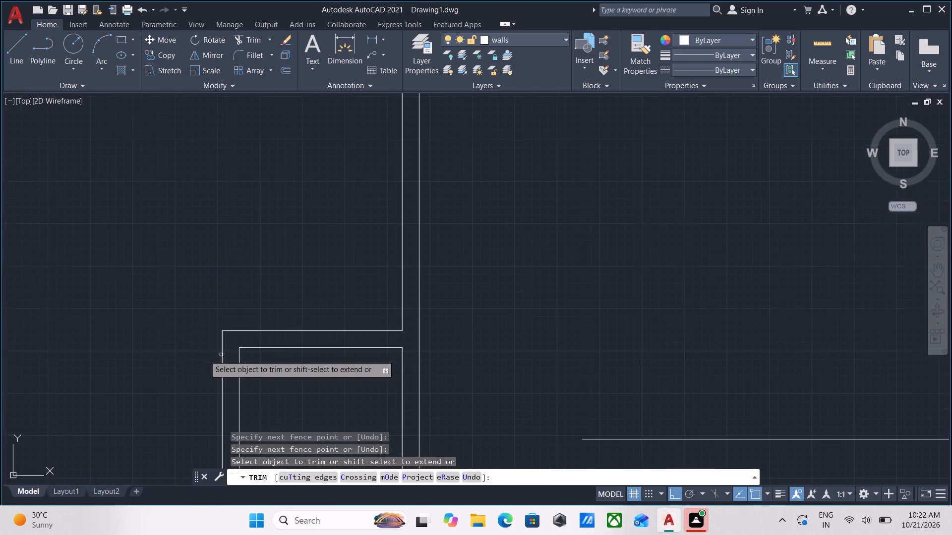
middle_click_drag(205, 355, 265, 177)
scroll(214, 230, "down", 3)
middle_click_drag(214, 230, 247, 193)
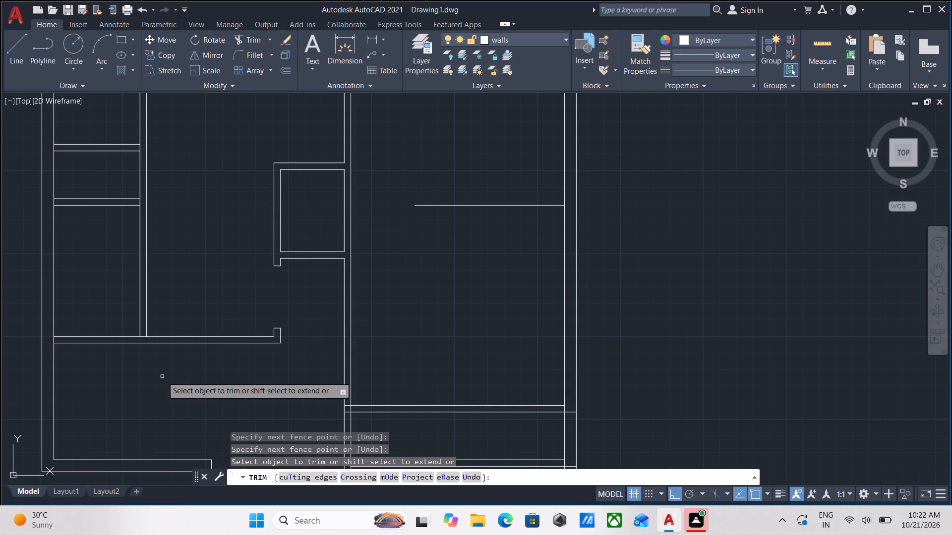
scroll(110, 376, "up", 4)
scroll(236, 213, "down", 3)
middle_click_drag(241, 234, 247, 349)
scroll(248, 349, "up", 1)
scroll(291, 303, "up", 2)
left_click(318, 241)
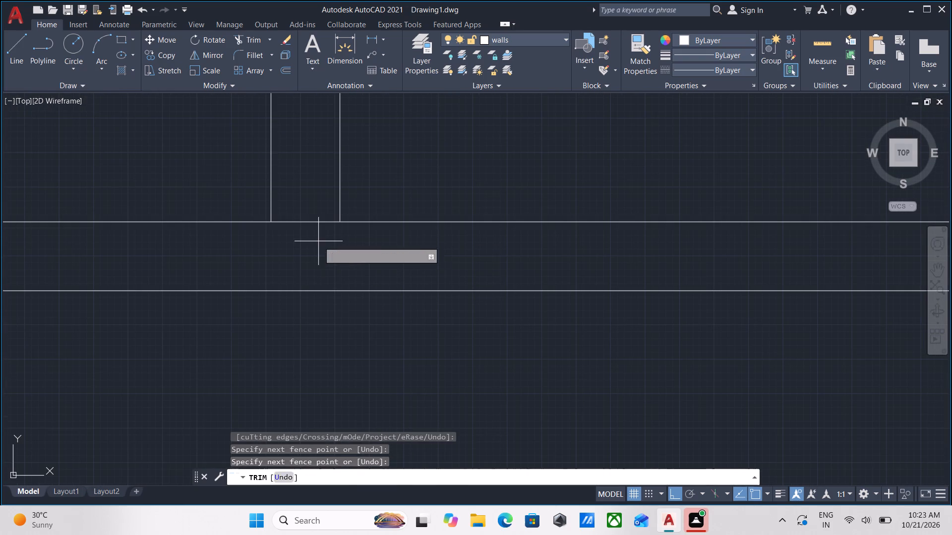
left_click(302, 184)
Trim the left outer wall's inner line where the lower horizontal partition meets it.
scroll(302, 188, "down", 3)
scroll(321, 342, "down", 5)
middle_click_drag(326, 342, 303, 320)
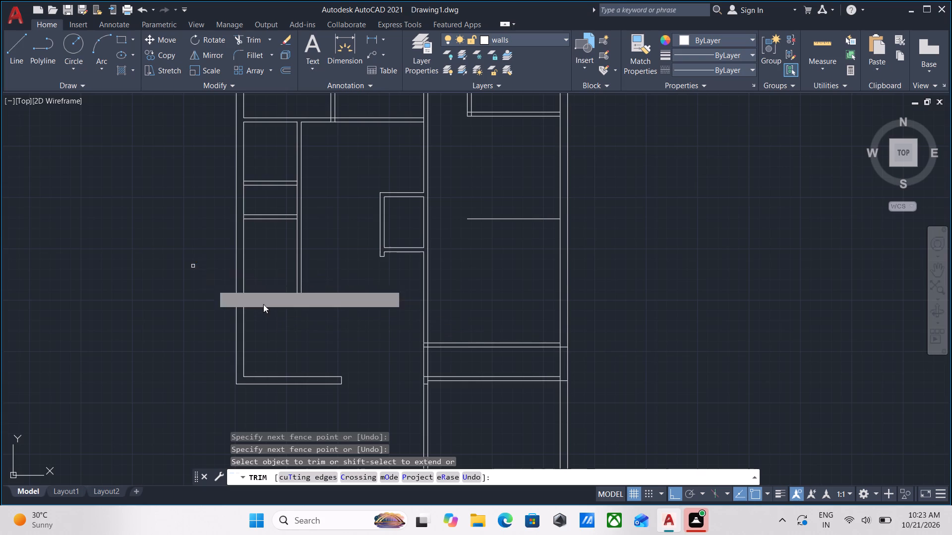
scroll(263, 305, "up", 3)
scroll(220, 295, "up", 6)
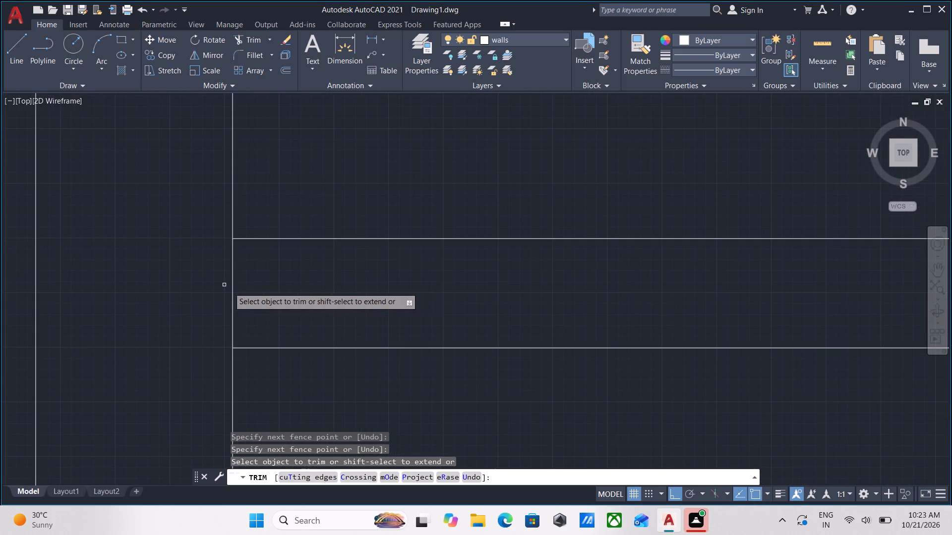
left_click(261, 294)
left_click(196, 285)
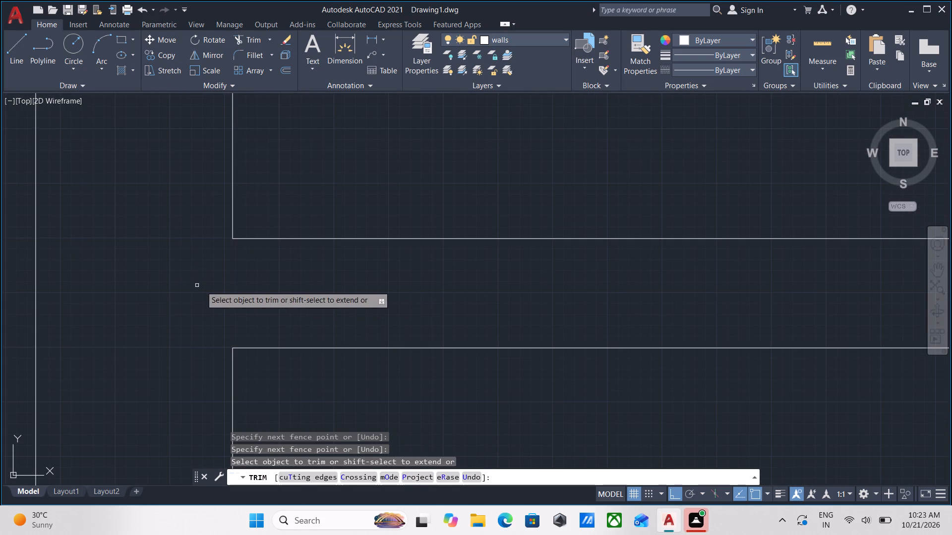
Trim the left outer wall's inner line at the upper of the two short partitions between the small left rooms.
scroll(282, 298, "down", 5)
scroll(368, 346, "down", 3)
middle_click_drag(382, 351, 346, 344)
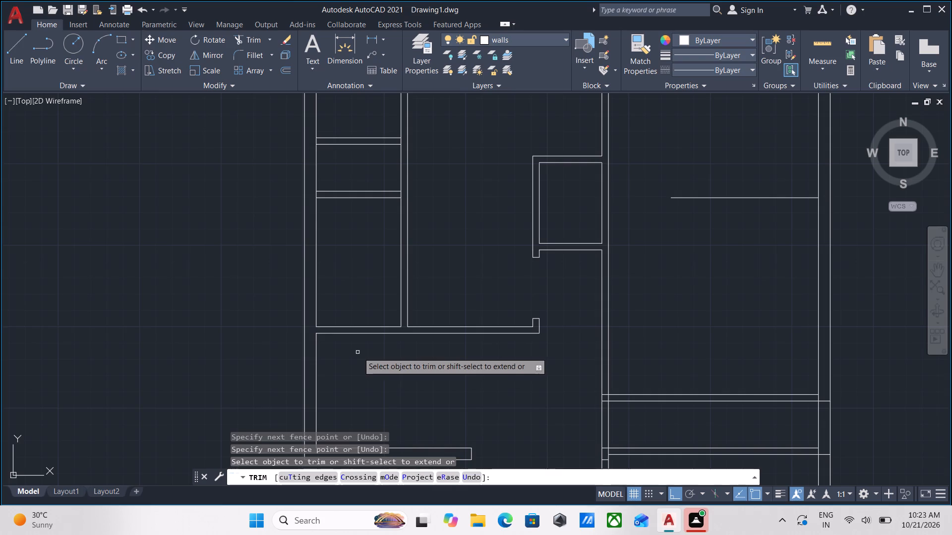
scroll(366, 352, "down", 3)
middle_click_drag(366, 352, 366, 402)
scroll(370, 260, "up", 3)
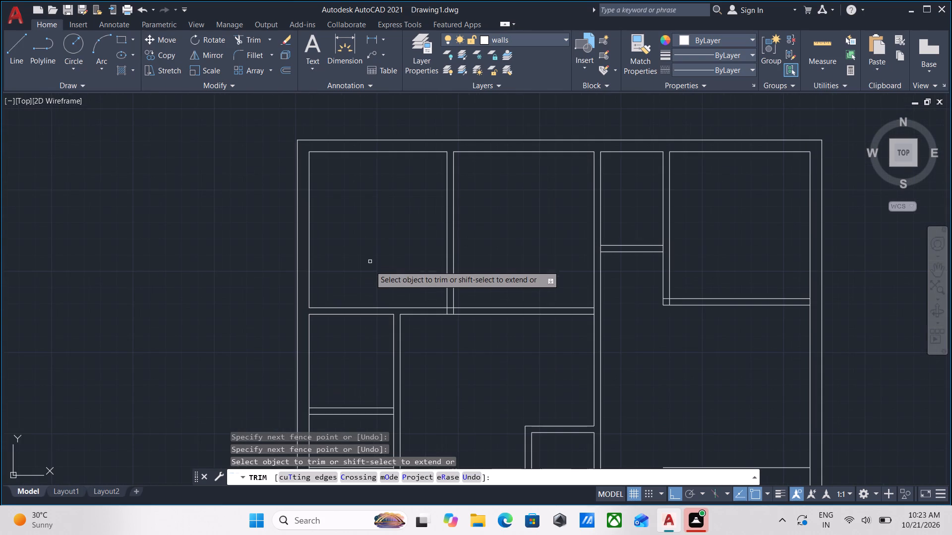
middle_click_drag(356, 361, 334, 232)
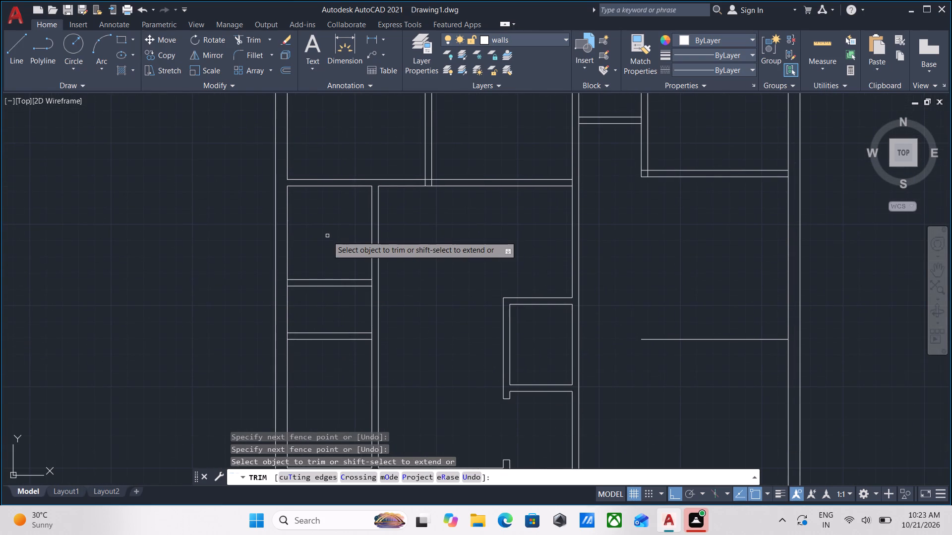
scroll(293, 302, "up", 3)
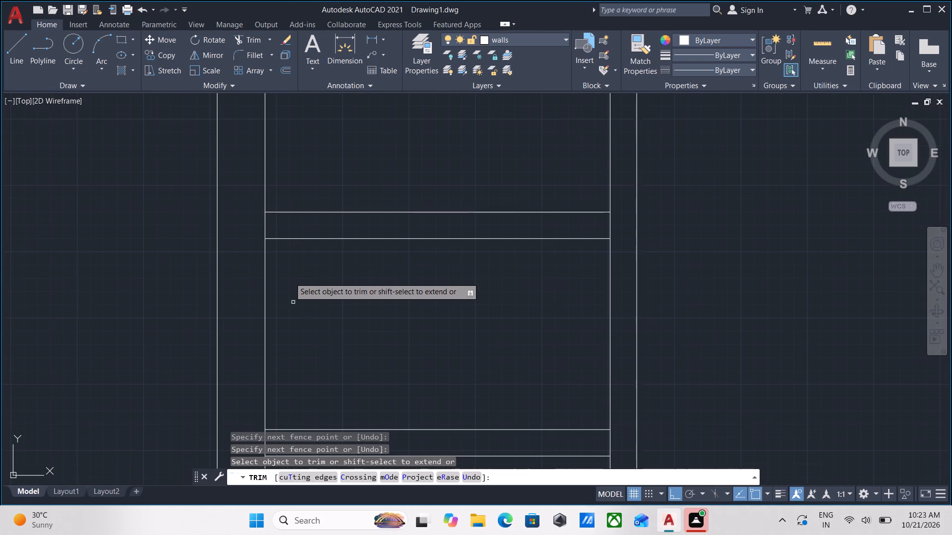
left_click(272, 224)
left_click(232, 227)
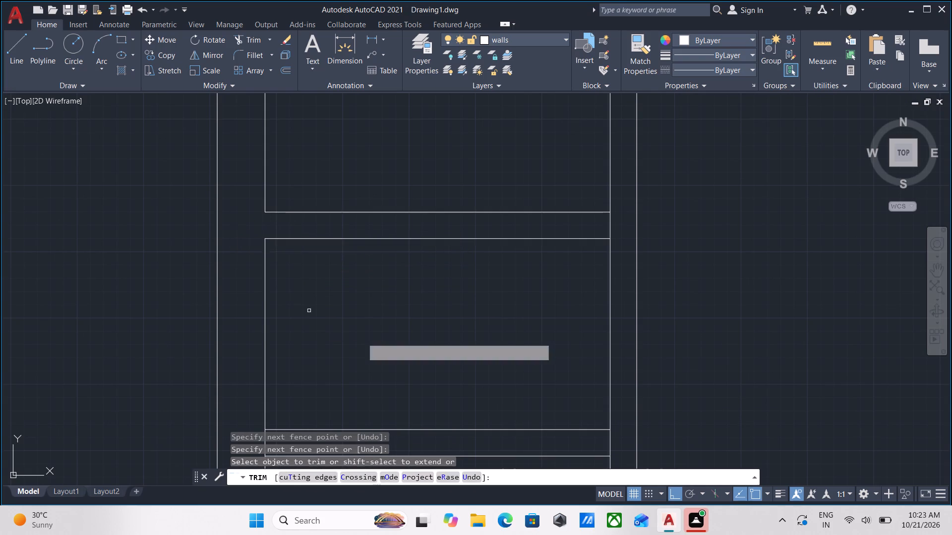
Trim the left outer wall's inner line at the lower of the two short partitions between the small left rooms.
scroll(362, 338, "down", 2)
middle_click_drag(362, 338, 342, 267)
scroll(314, 297, "up", 3)
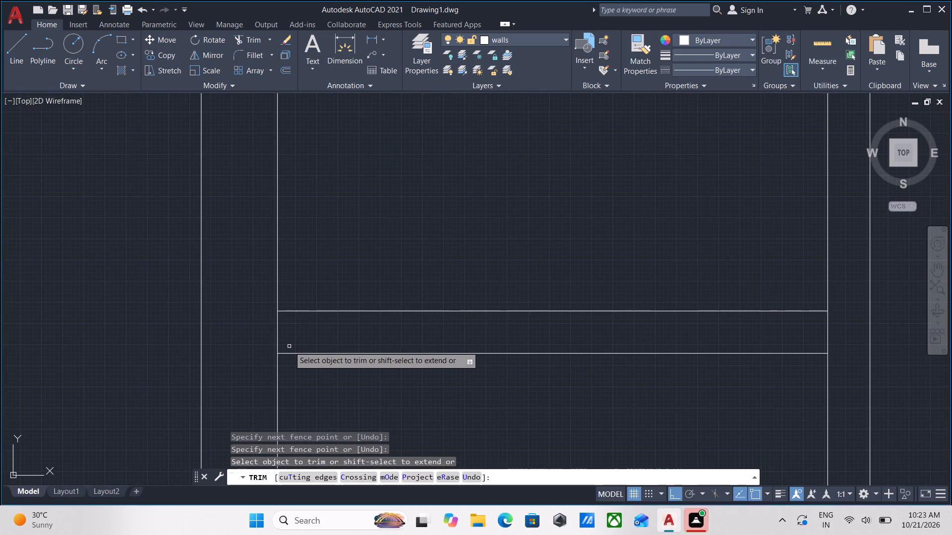
left_click(290, 344)
left_click(222, 333)
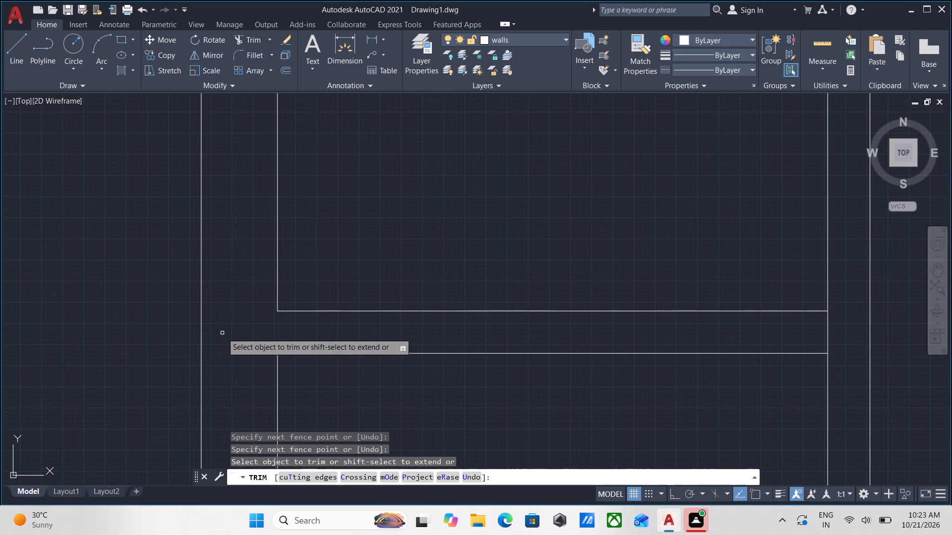
scroll(449, 240, "down", 6)
middle_click_drag(459, 225, 341, 295)
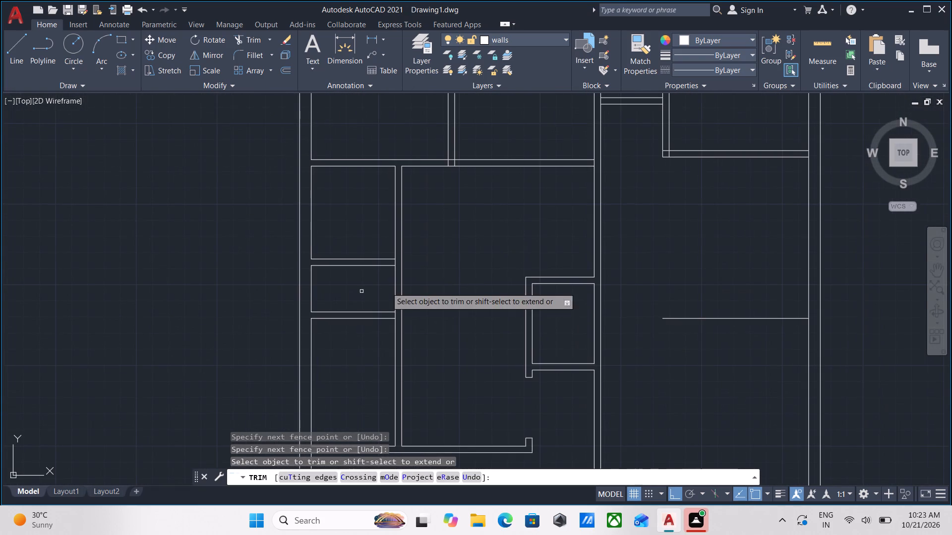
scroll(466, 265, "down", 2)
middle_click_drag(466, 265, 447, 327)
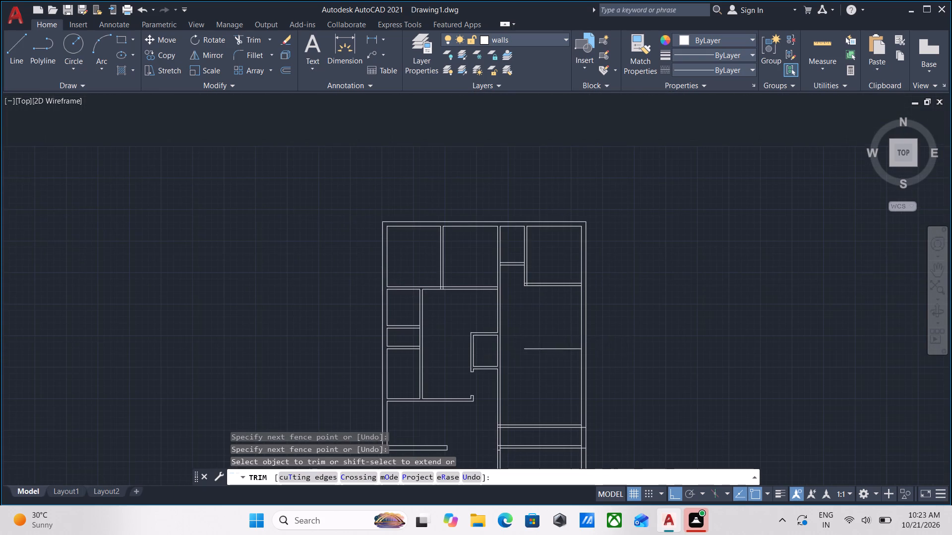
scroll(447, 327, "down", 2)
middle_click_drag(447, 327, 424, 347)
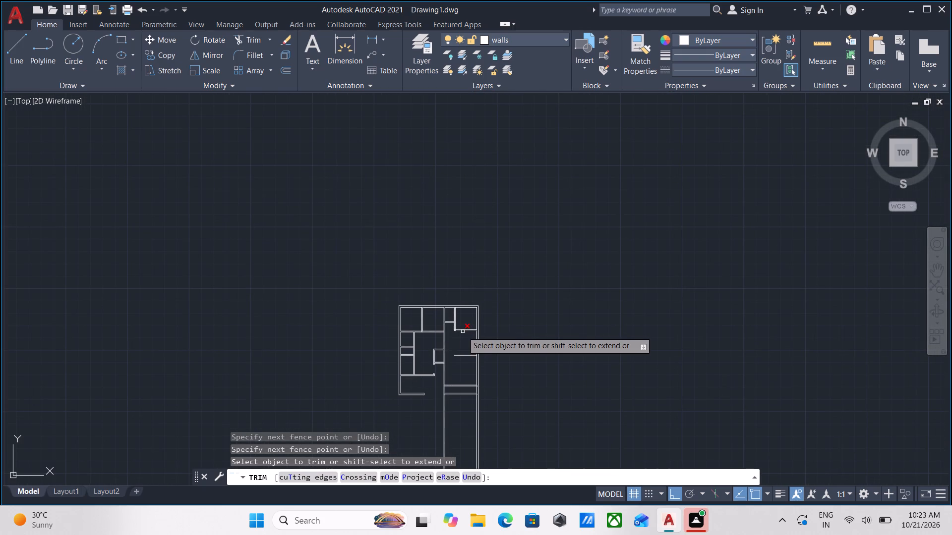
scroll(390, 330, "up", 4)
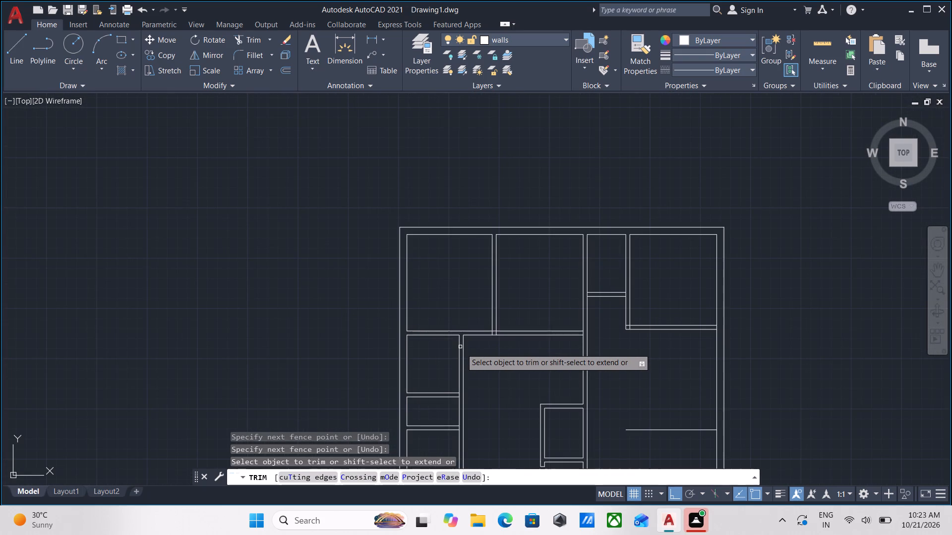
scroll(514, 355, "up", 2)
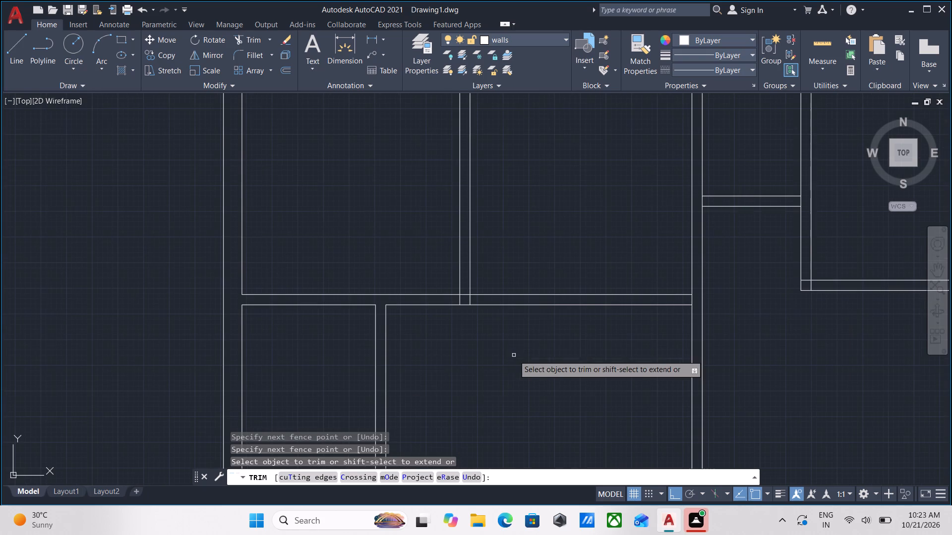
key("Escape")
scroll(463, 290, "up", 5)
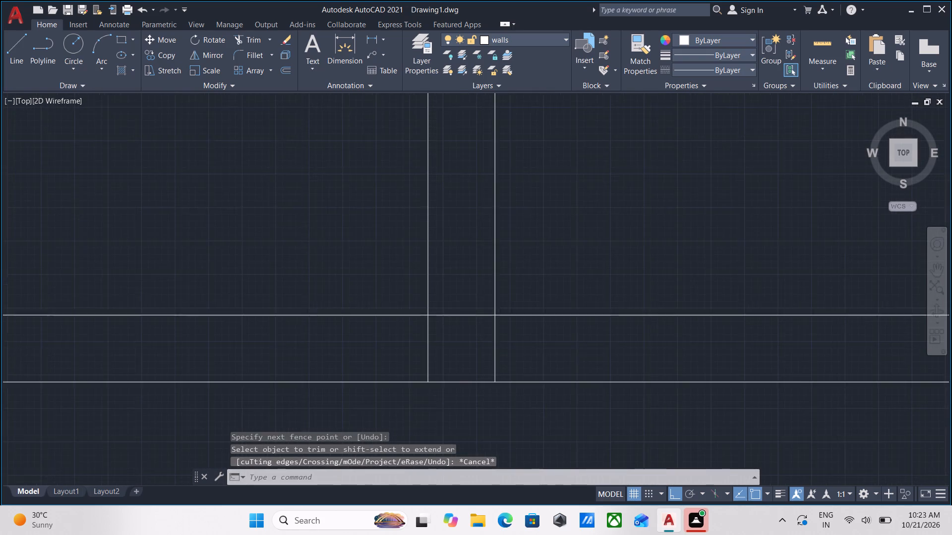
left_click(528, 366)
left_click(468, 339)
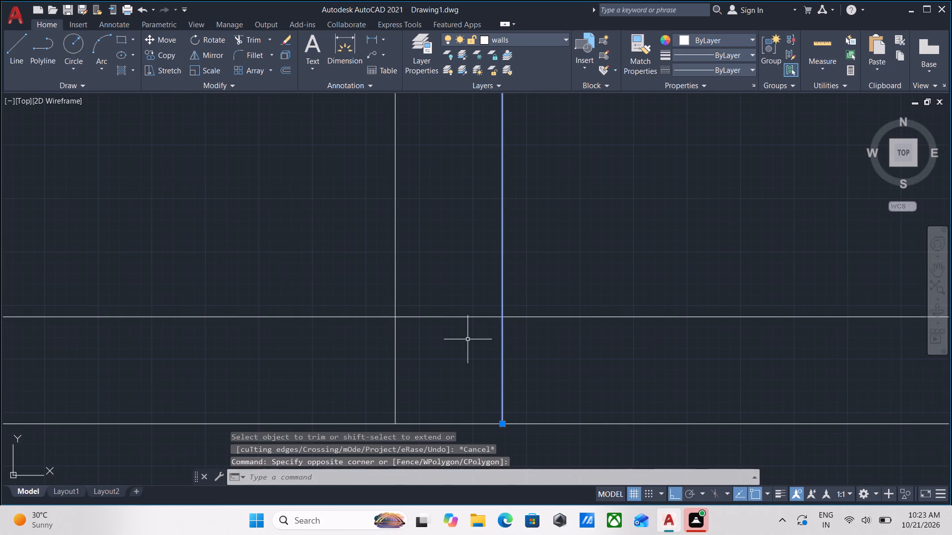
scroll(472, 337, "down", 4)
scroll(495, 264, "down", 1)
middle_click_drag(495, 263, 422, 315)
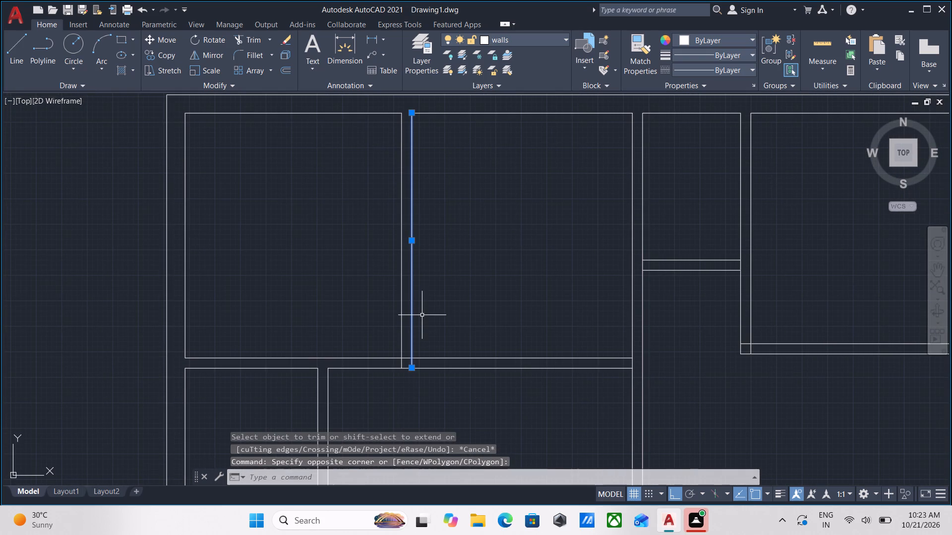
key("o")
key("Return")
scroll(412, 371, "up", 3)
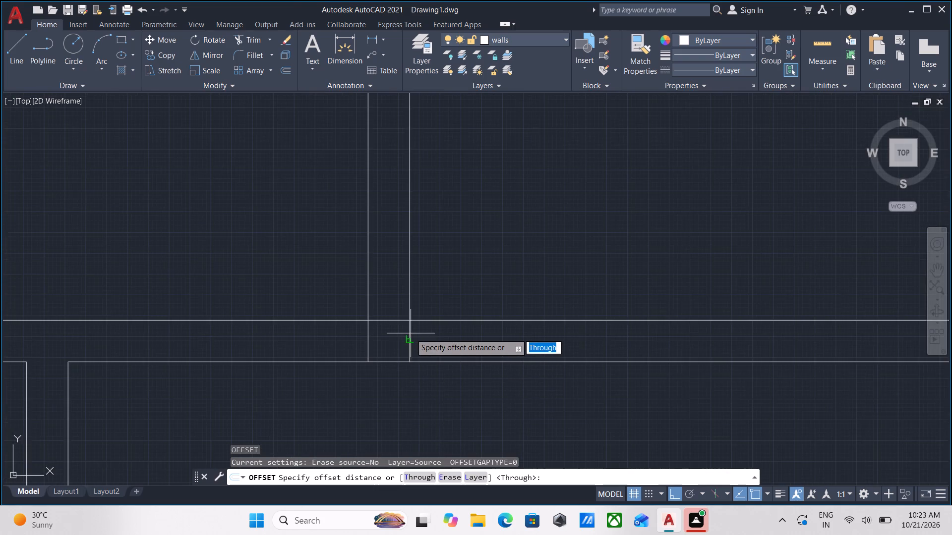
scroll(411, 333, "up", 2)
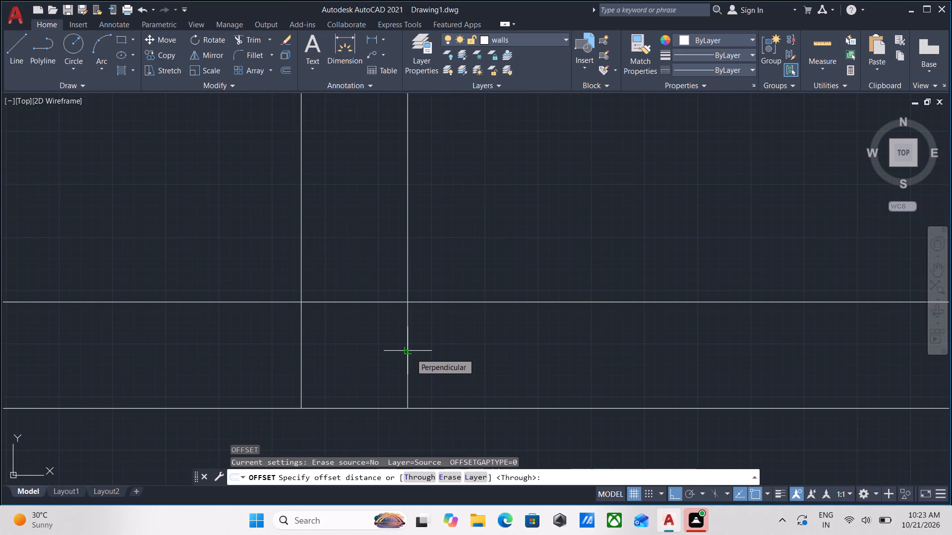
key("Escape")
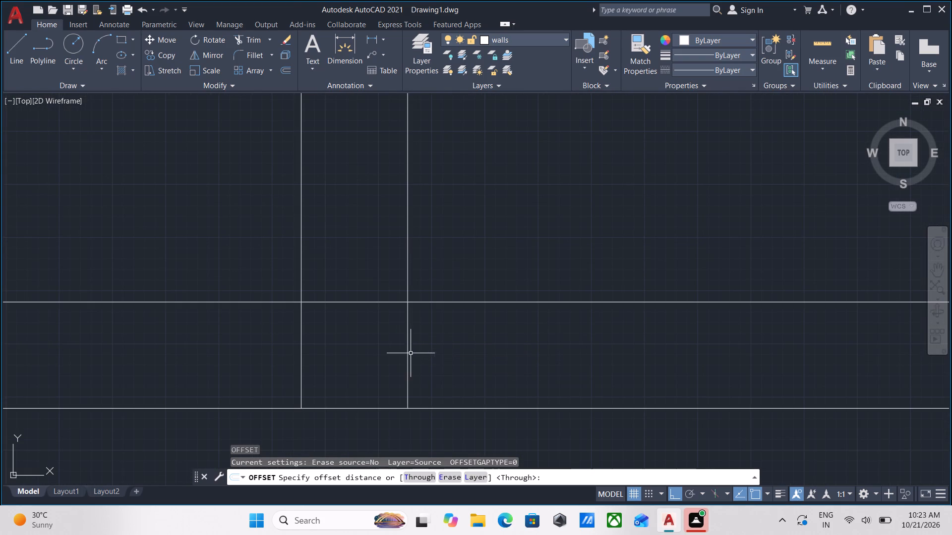
Trim away the lines of the central vertical wall and the right outer wall that run below the lowest horizontal wall between them.
scroll(400, 355, "down", 7)
middle_click_drag(382, 369, 390, 318)
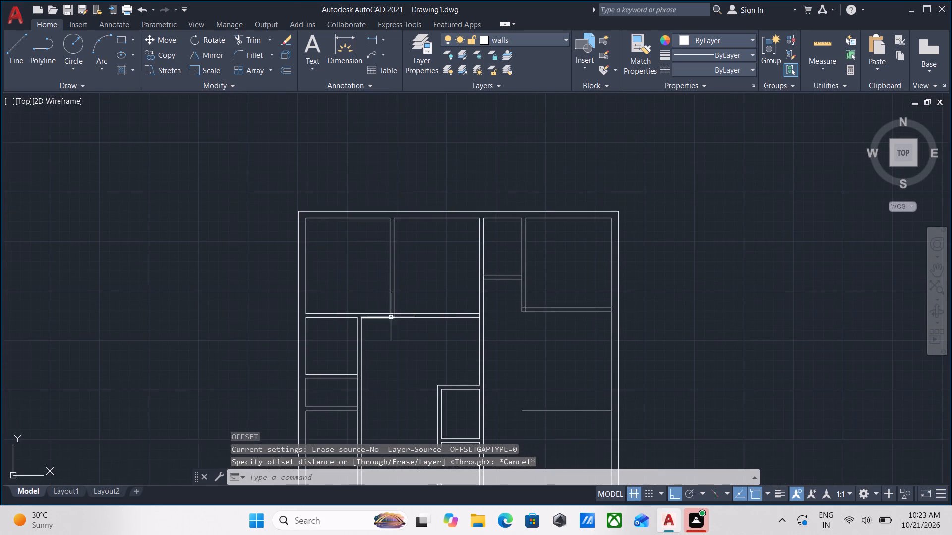
scroll(407, 368, "down", 1)
middle_click_drag(407, 368, 386, 232)
scroll(357, 370, "up", 2)
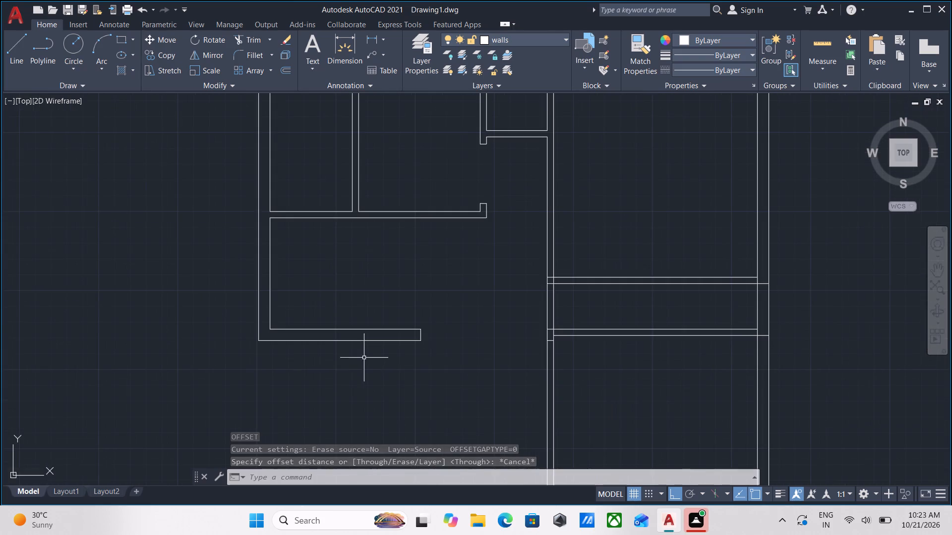
scroll(380, 325, "down", 2)
middle_click_drag(380, 324, 278, 308)
scroll(325, 325, "up", 2)
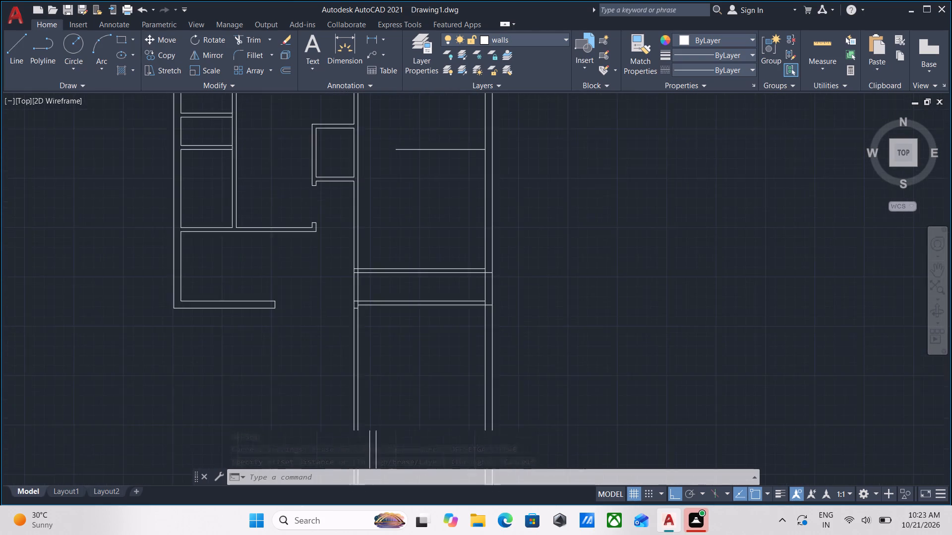
scroll(327, 326, "up", 1)
middle_click_drag(403, 309, 398, 346)
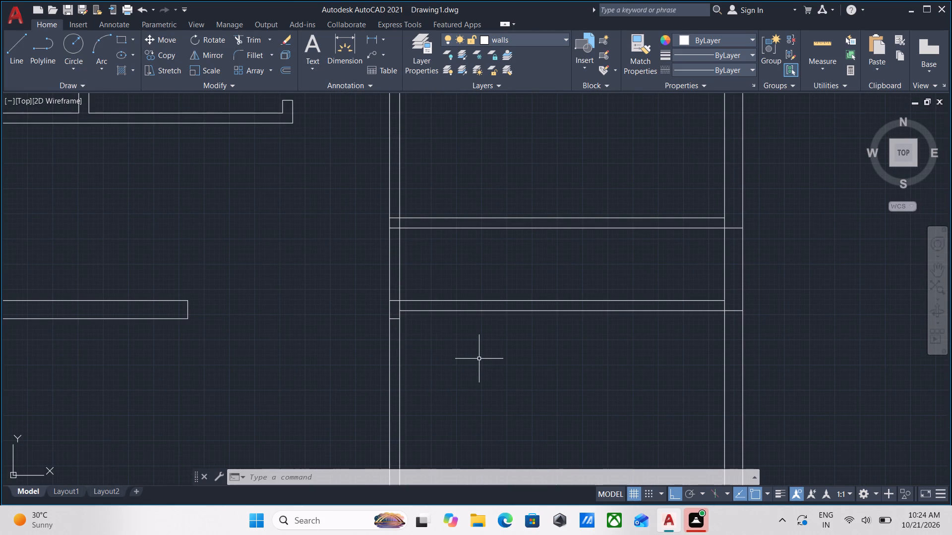
type("tr")
key("Return")
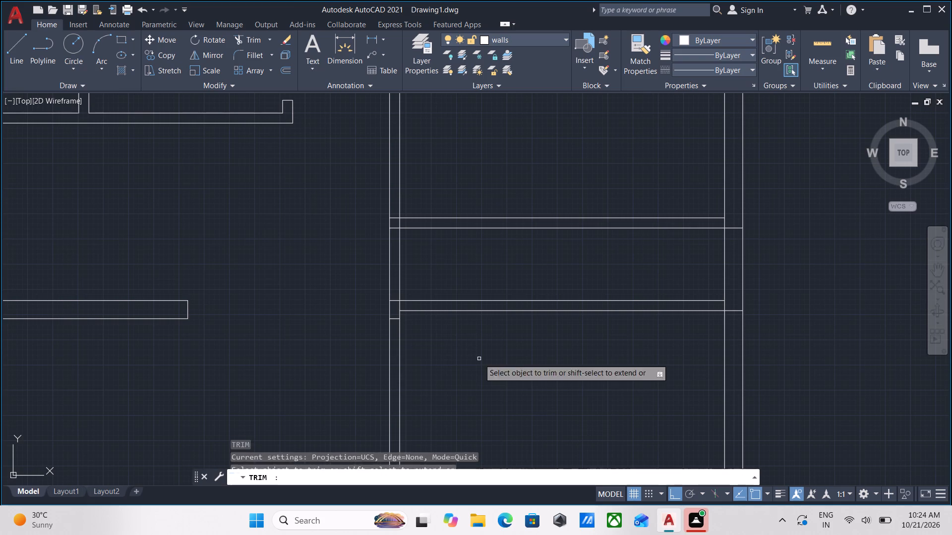
left_click(763, 358)
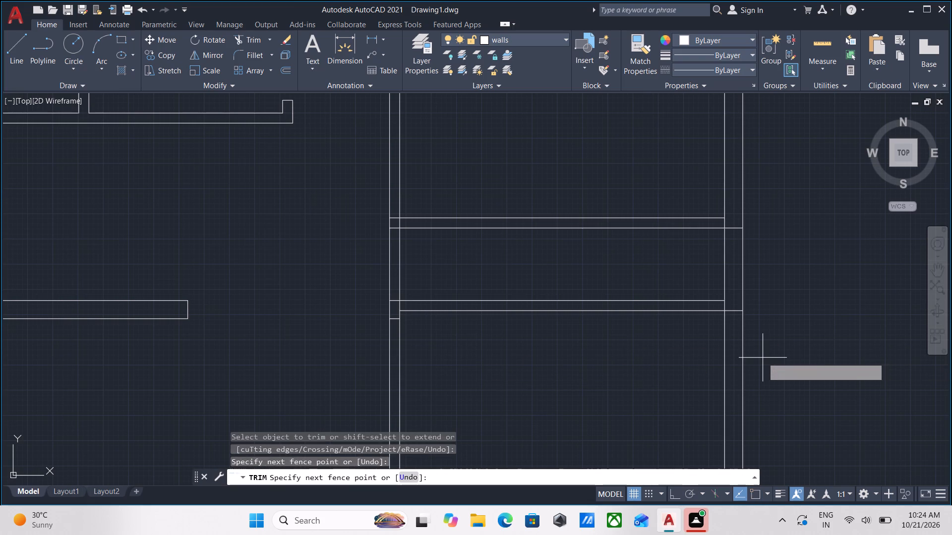
left_click(304, 403)
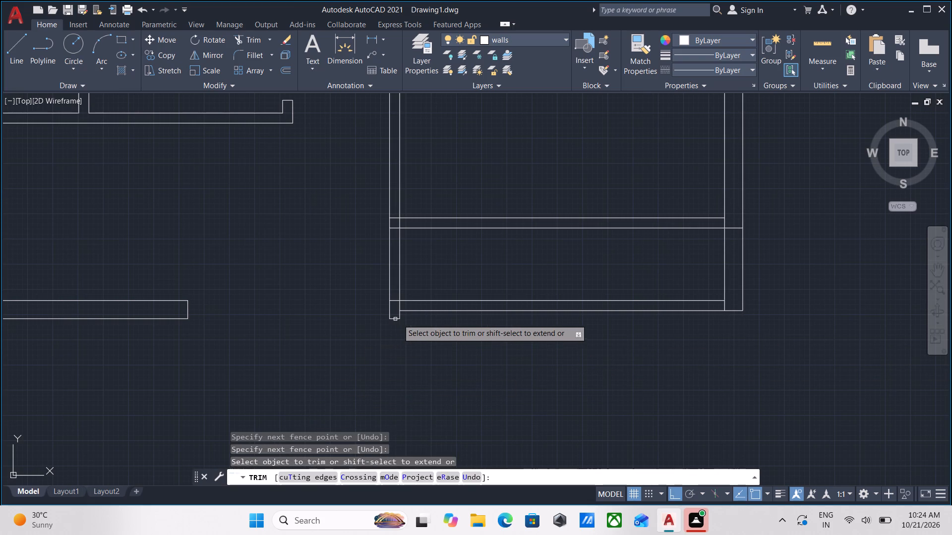
scroll(414, 327, "up", 3)
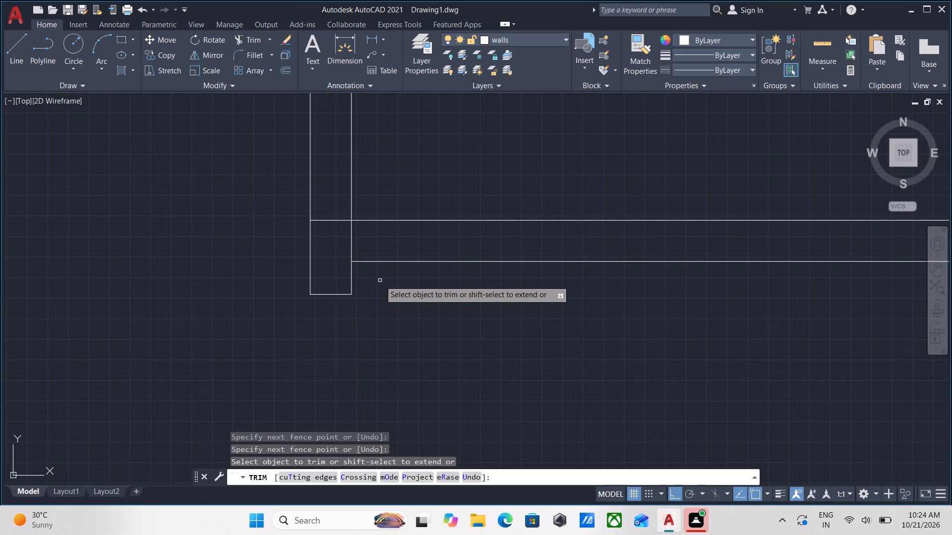
key("Escape")
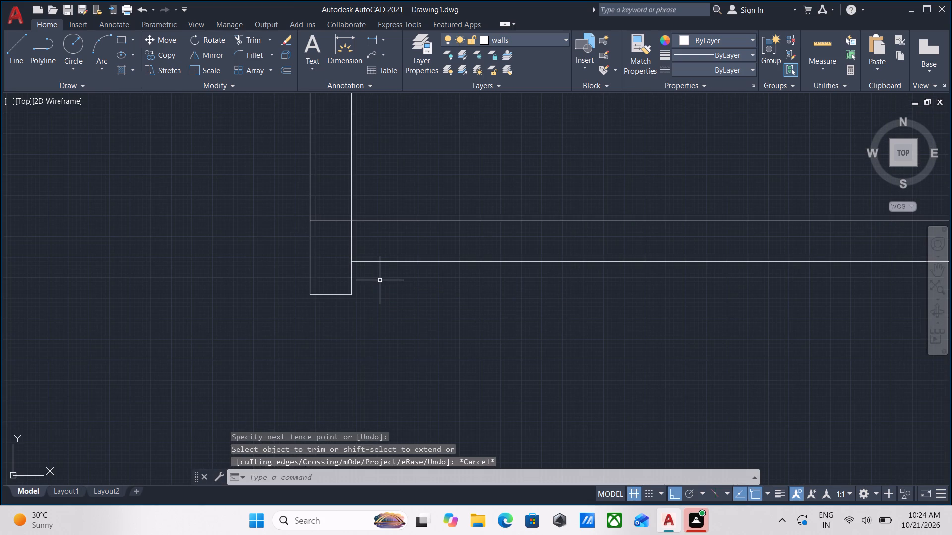
Extend the lowest horizontal wall's bottom line to the central vertical wall's outer line.
type("ex")
key("Return")
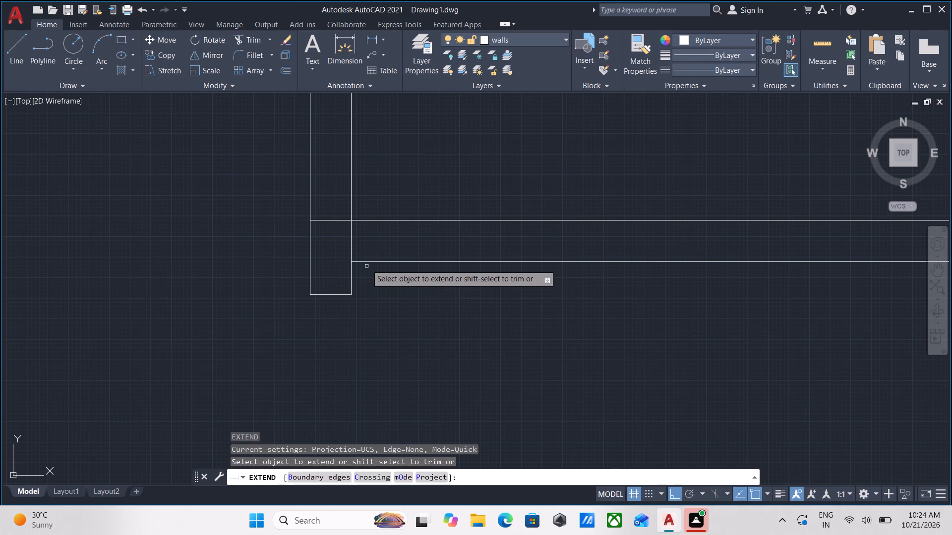
left_click(369, 260)
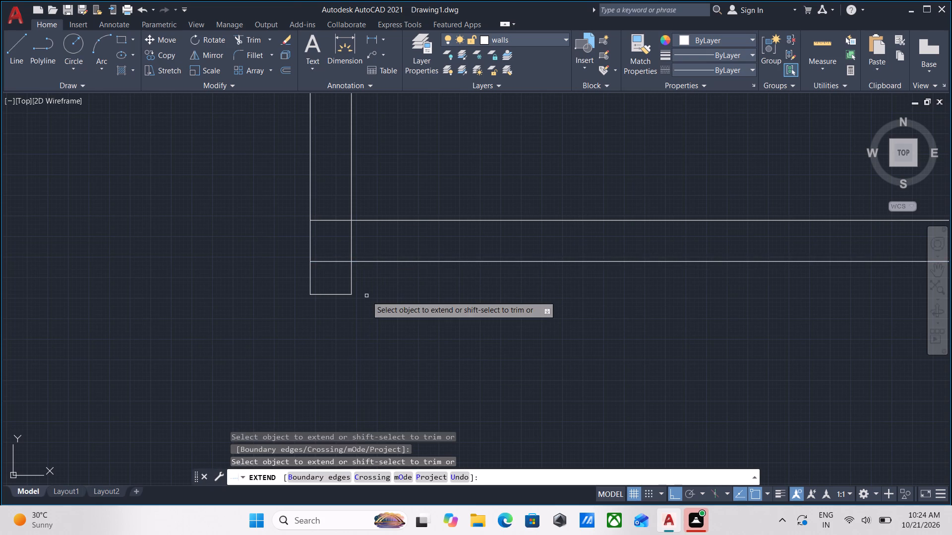
key("Escape")
Trim the central vertical wall's stub below the extended bottom line, including the short line closing its end.
key("r")
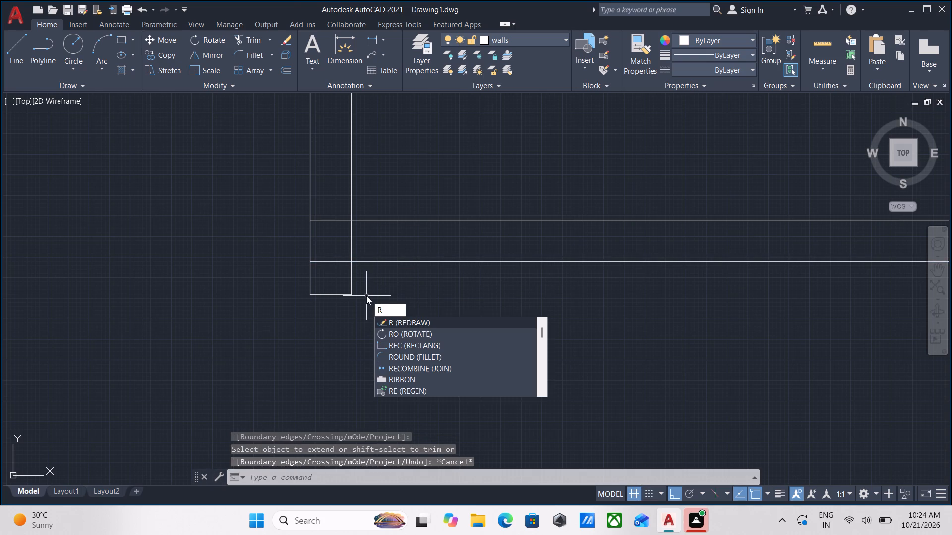
key("BackSpace")
type("tr")
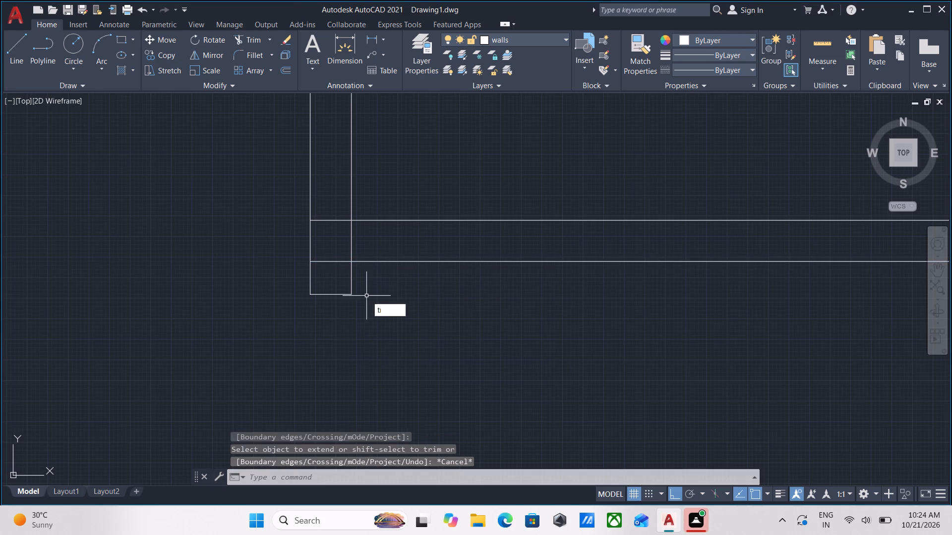
key("Return")
left_click(366, 285)
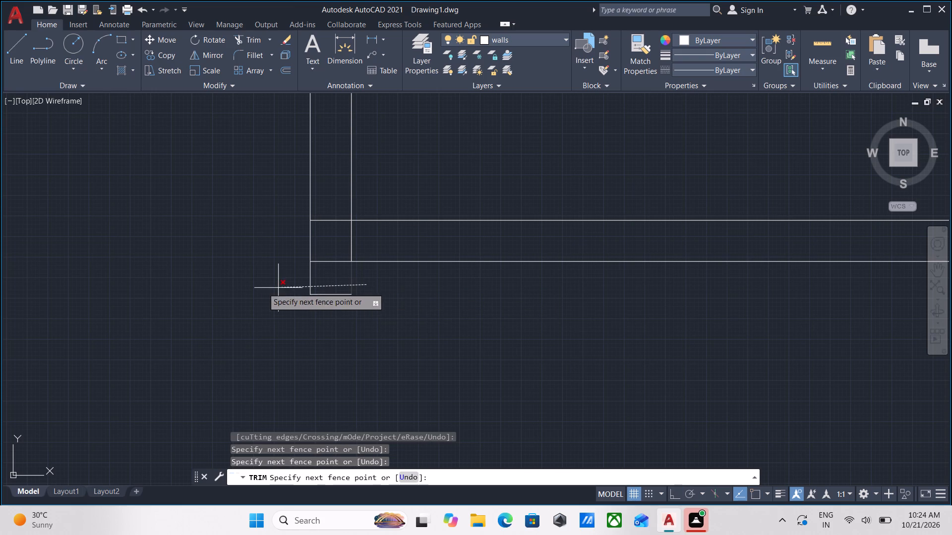
left_click(226, 288)
left_click(318, 316)
left_click(315, 279)
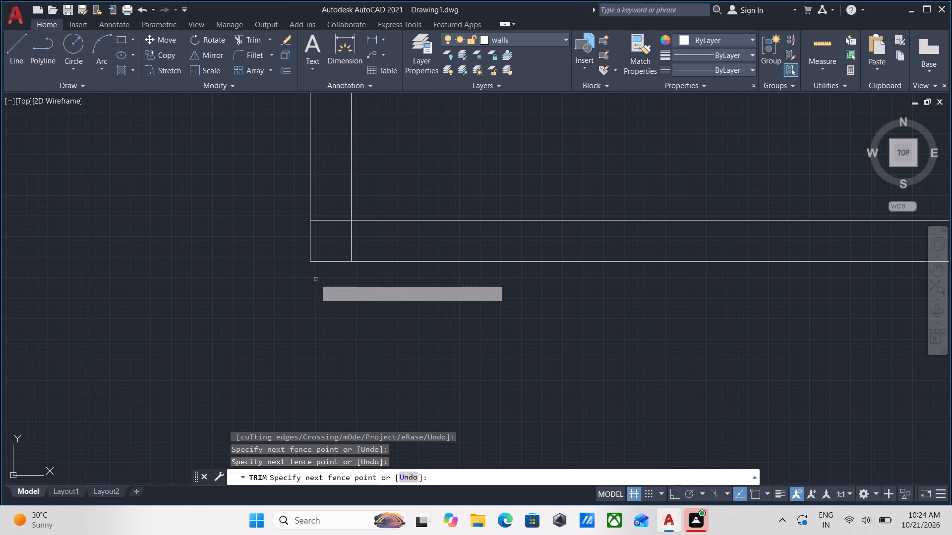
Trim the lowest horizontal wall's upper line between the two lines of the central vertical wall.
left_click(331, 214)
left_click(332, 236)
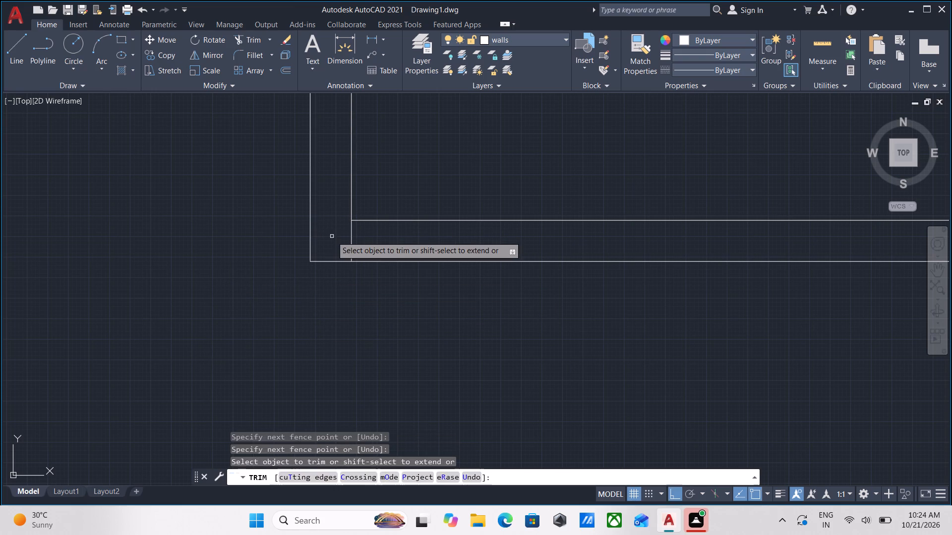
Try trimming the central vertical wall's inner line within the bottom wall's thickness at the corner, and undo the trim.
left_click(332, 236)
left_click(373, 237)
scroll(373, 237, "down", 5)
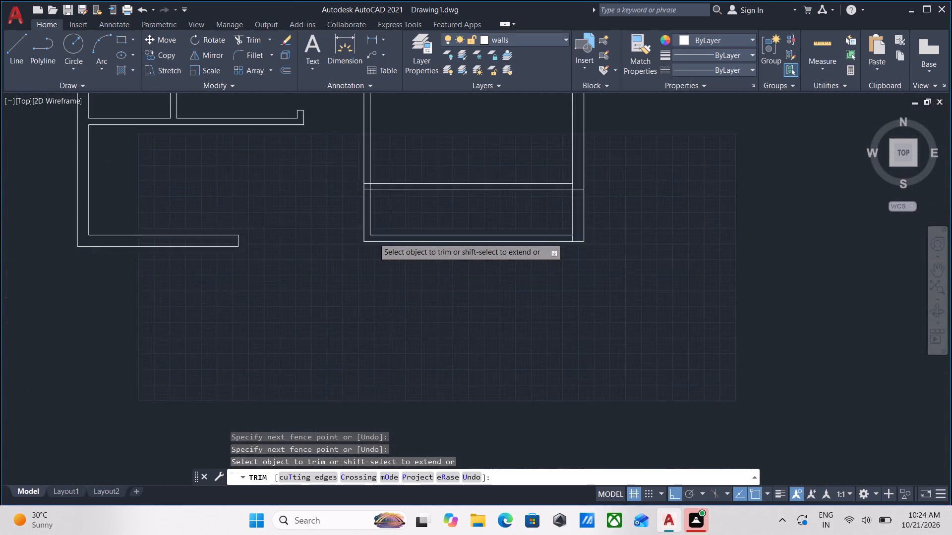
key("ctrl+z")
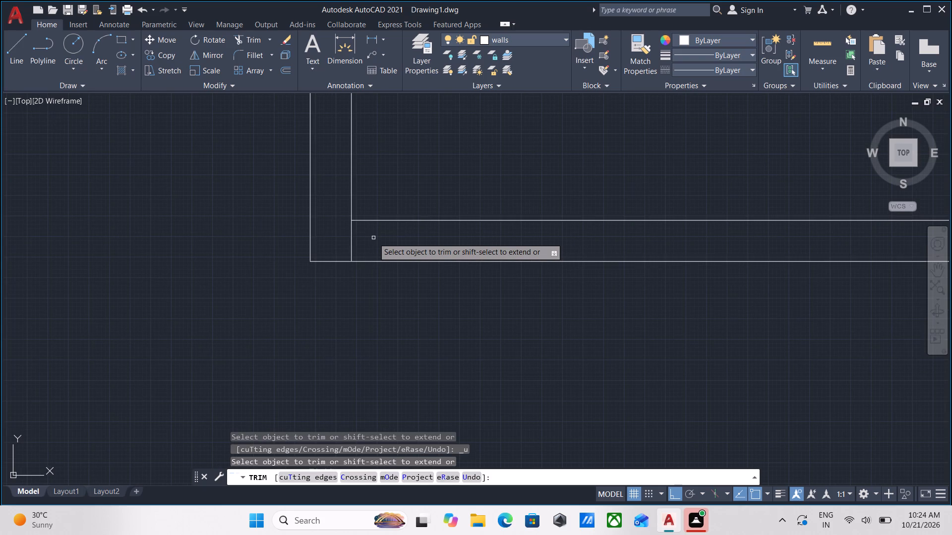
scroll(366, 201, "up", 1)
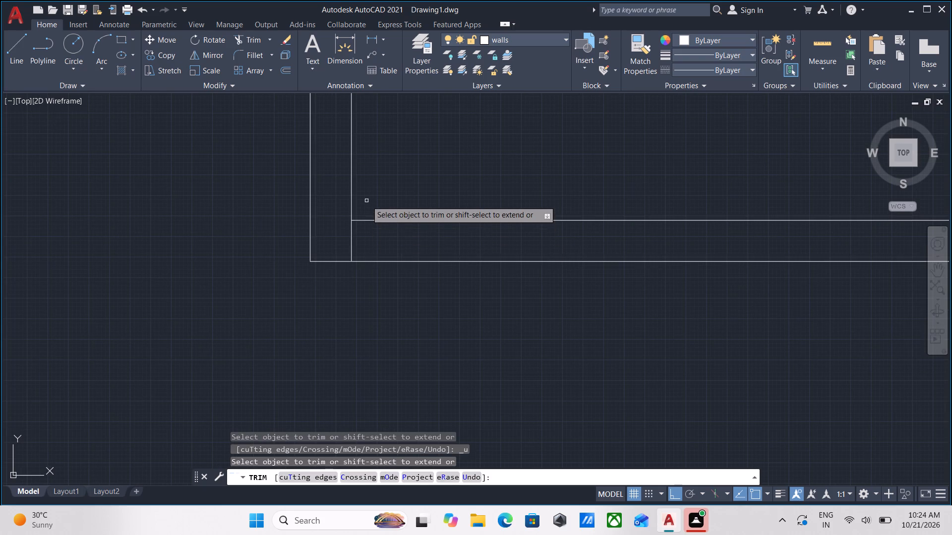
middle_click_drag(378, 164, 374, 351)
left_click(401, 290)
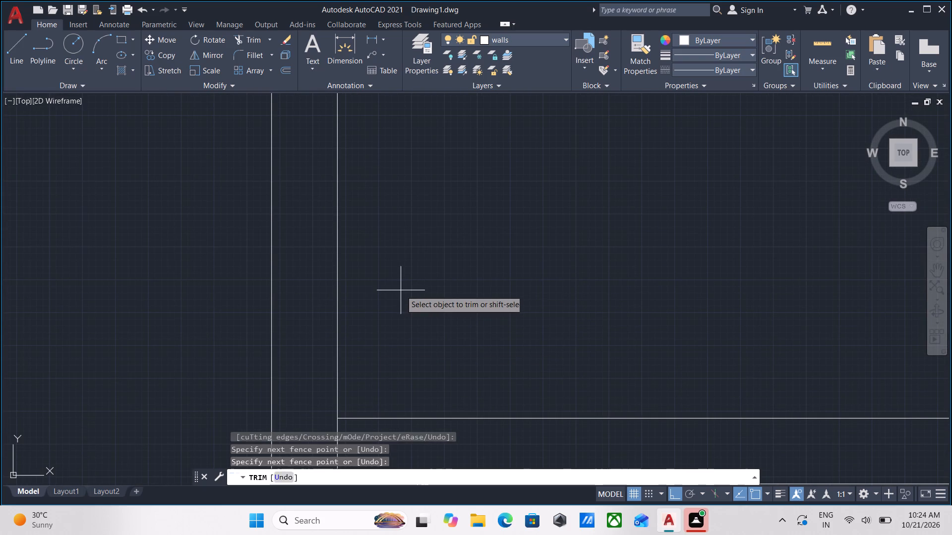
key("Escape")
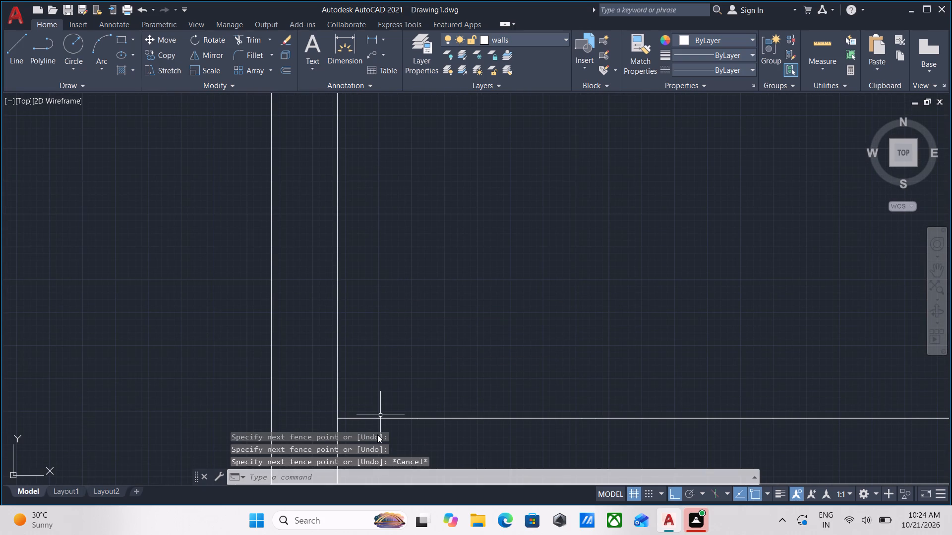
Trim the central vertical wall's inner line between the two lines of the lowest horizontal wall at the corner.
type("tr")
key("Return")
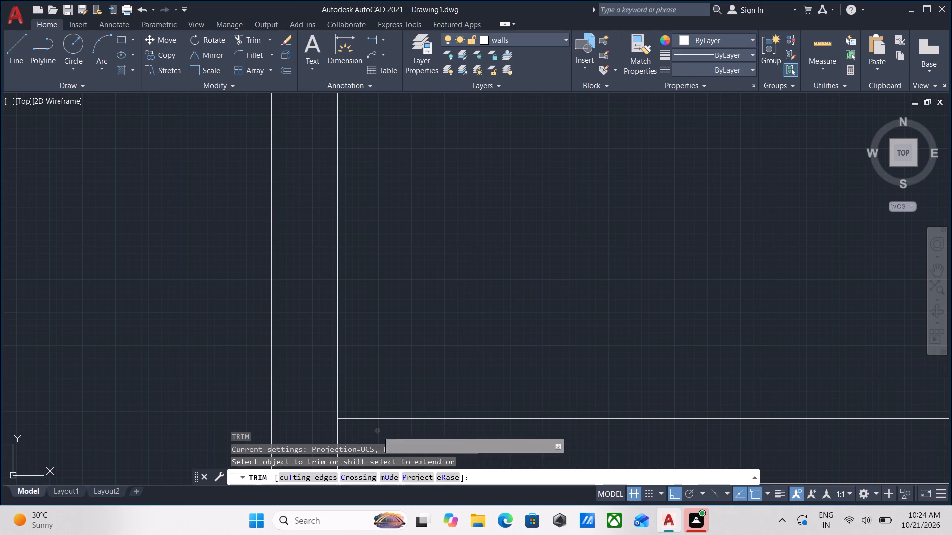
middle_click_drag(353, 441, 362, 367)
left_click(362, 367)
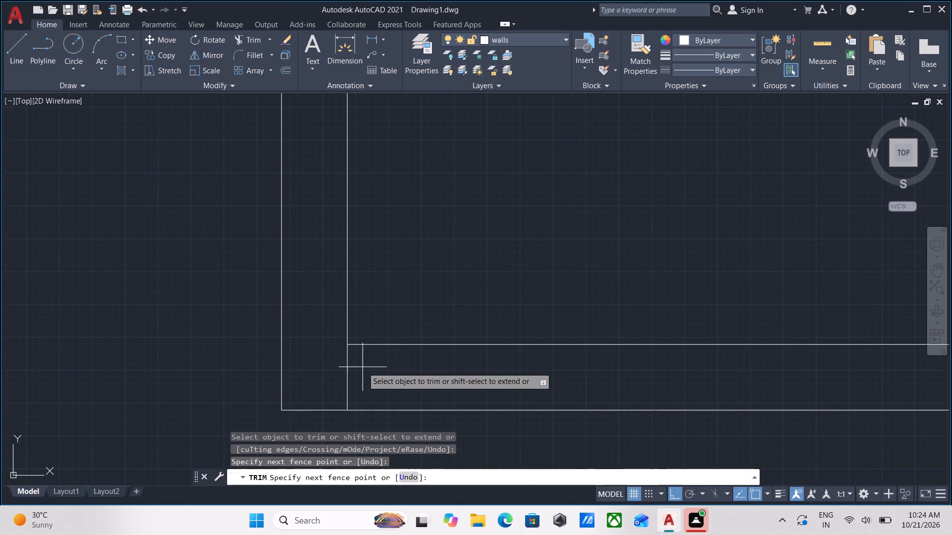
left_click(324, 382)
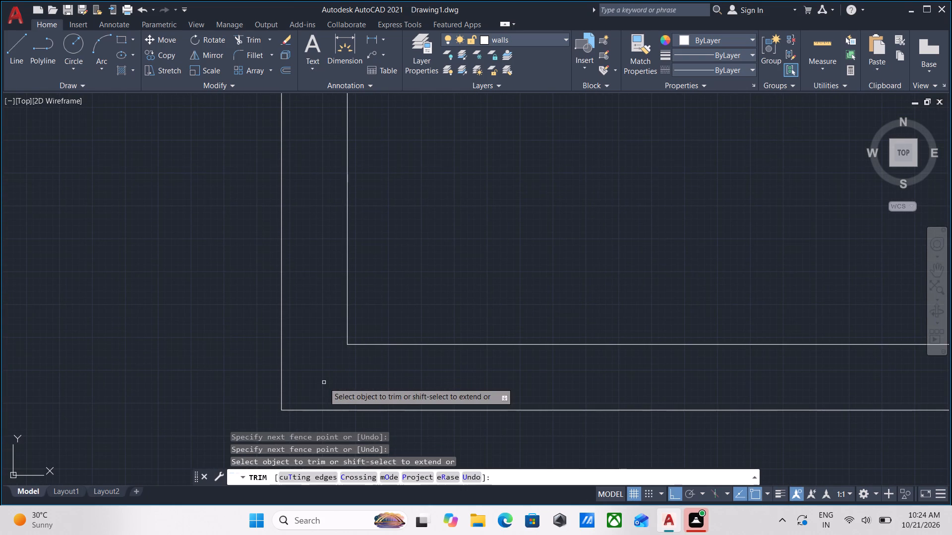
key("Escape")
key("Escape")
Extend the lowest horizontal wall's upper line to the outer line of the central vertical wall at the corner.
type("ex")
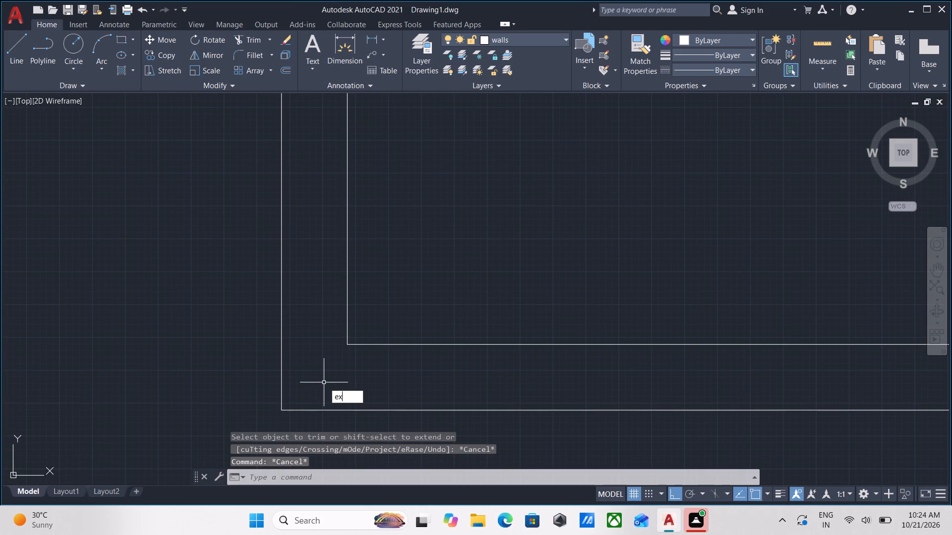
key("Return")
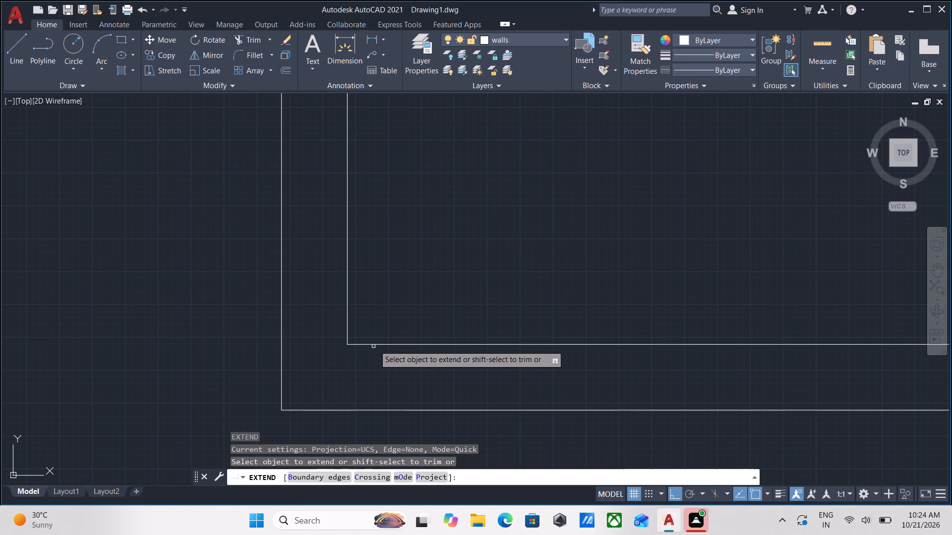
left_click(376, 344)
scroll(403, 262, "down", 2)
middle_click_drag(403, 262, 343, 404)
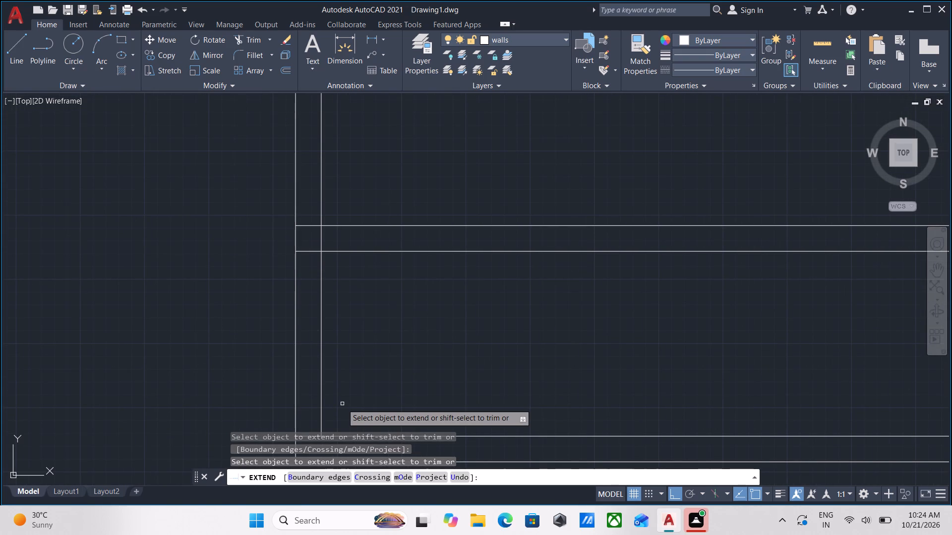
scroll(342, 402, "down", 1)
middle_click_drag(343, 394, 352, 347)
key("Escape")
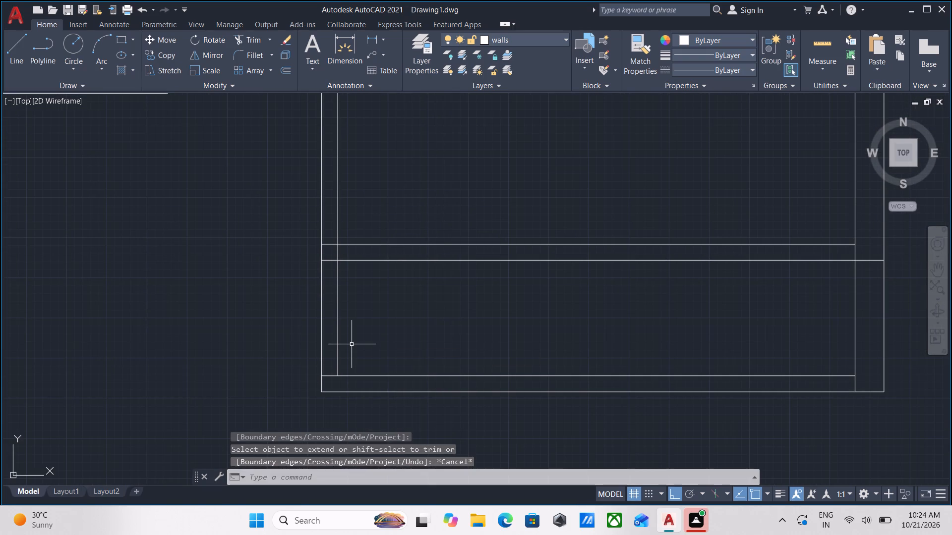
Trim both lines of the central vertical wall between the lowest horizontal wall and the parallel wall just above it.
type("tr")
key("Return")
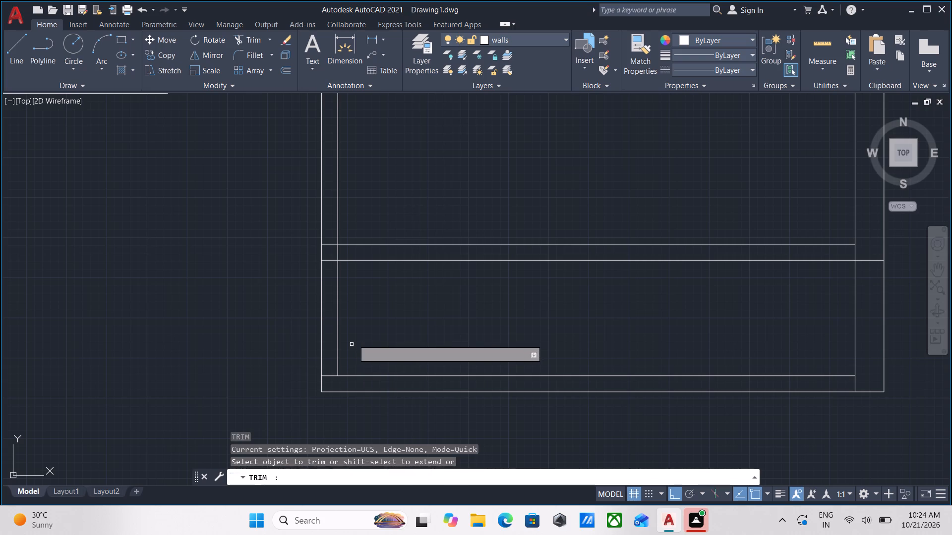
left_click(358, 335)
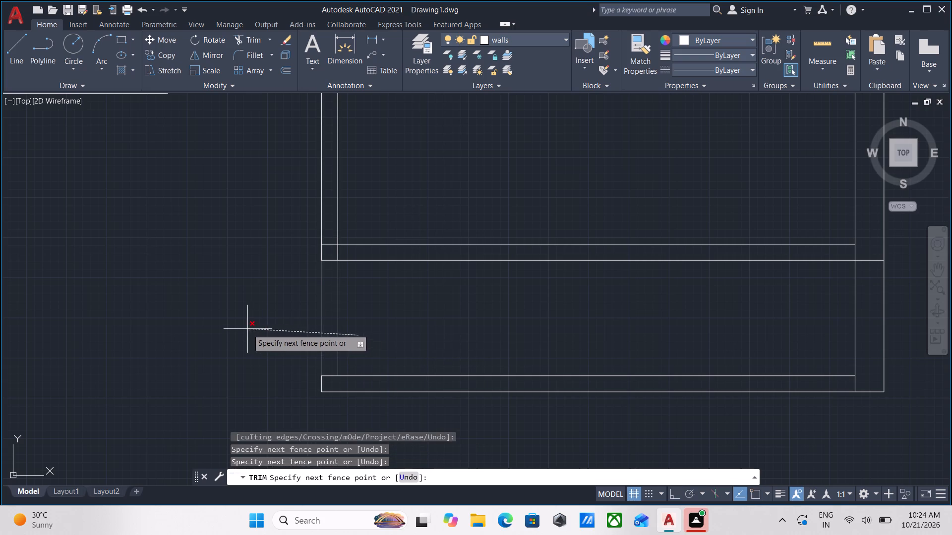
left_click(247, 329)
scroll(224, 331, "down", 3)
middle_click_drag(224, 331, 324, 341)
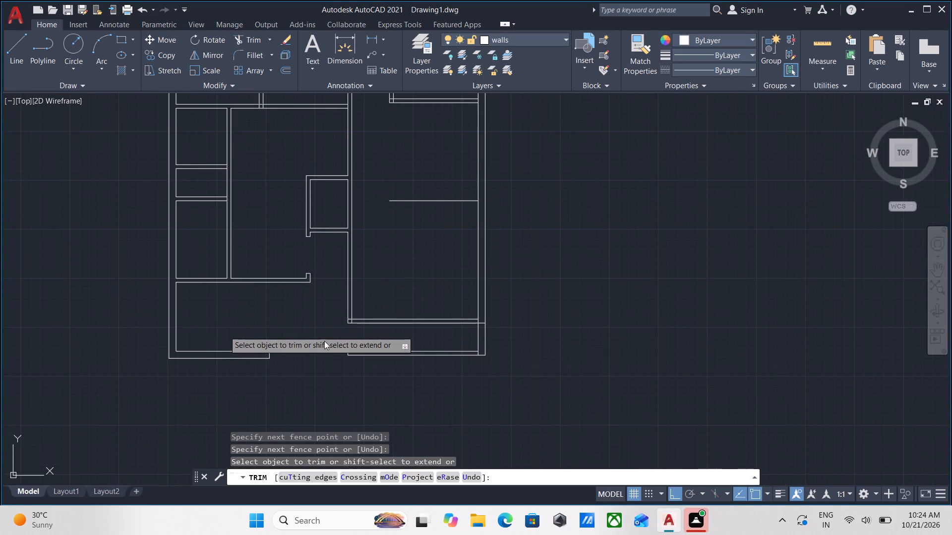
Trim the right exterior wall's inner line between the two lines of the lowest horizontal wall at the corner.
scroll(493, 378, "up", 2)
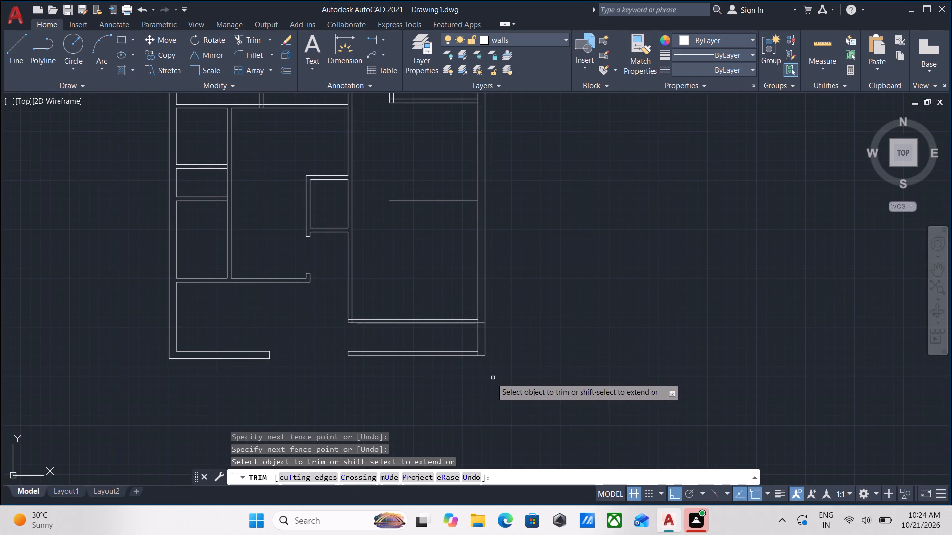
scroll(458, 326, "up", 2)
left_click(436, 301)
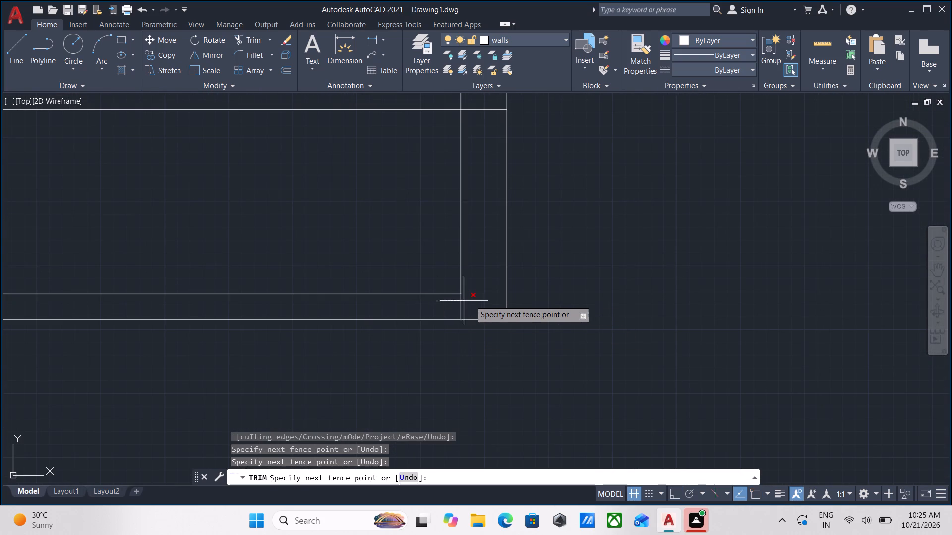
left_click(476, 300)
End trimming and examine the whole plan's wall junctions and openings, including the bottom opening and the upper rooms.
scroll(320, 391, "down", 2)
middle_click_drag(323, 389, 496, 345)
scroll(346, 378, "down", 1)
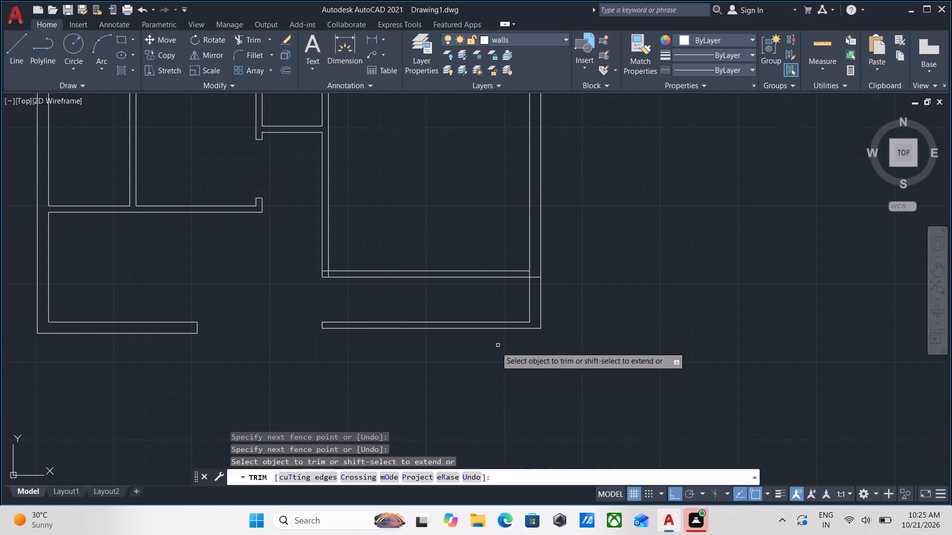
scroll(307, 406, "down", 1)
middle_click_drag(307, 406, 398, 414)
middle_click_drag(356, 317, 360, 424)
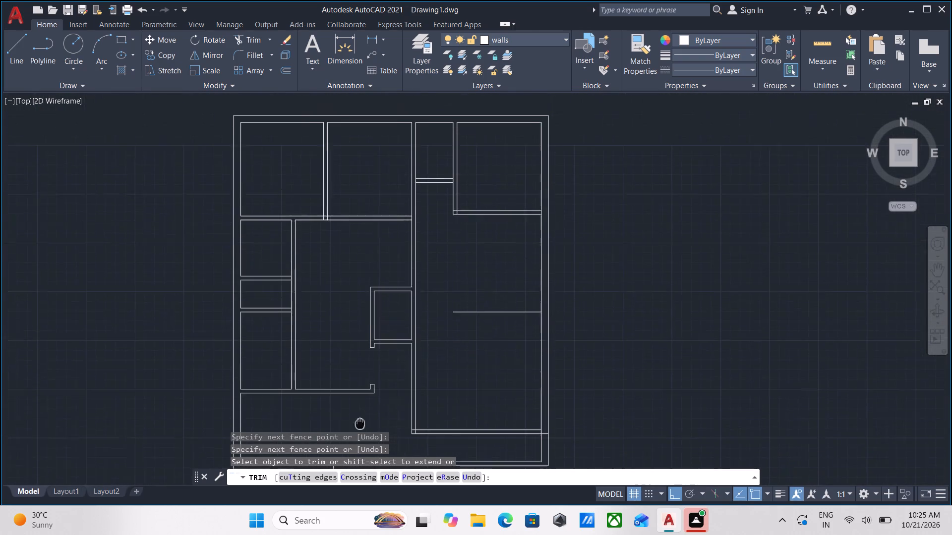
middle_click_drag(356, 325, 350, 401)
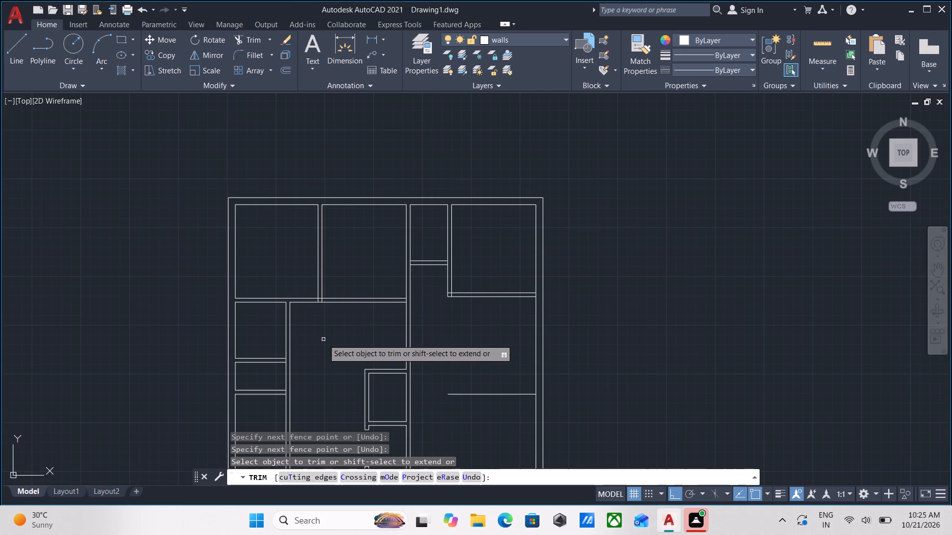
scroll(338, 331, "down", 2)
scroll(392, 371, "up", 2)
middle_click_drag(354, 386, 359, 376)
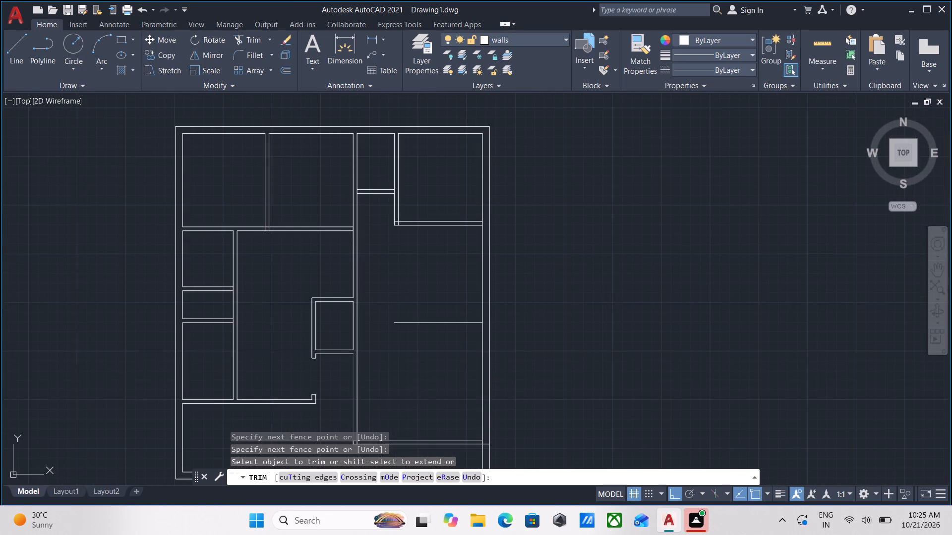
middle_click_drag(359, 376, 370, 310)
scroll(337, 358, "up", 2)
middle_click_drag(234, 363, 237, 359)
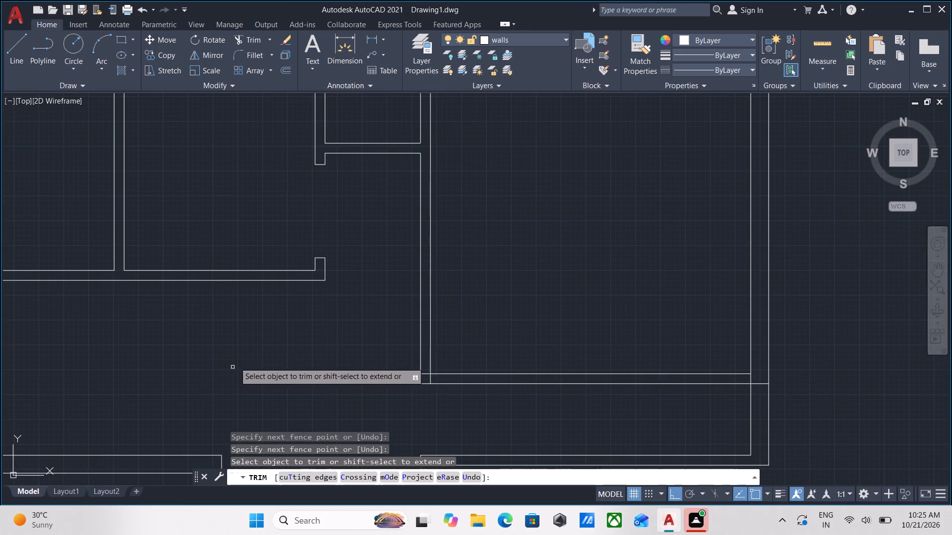
middle_click_drag(237, 359, 293, 322)
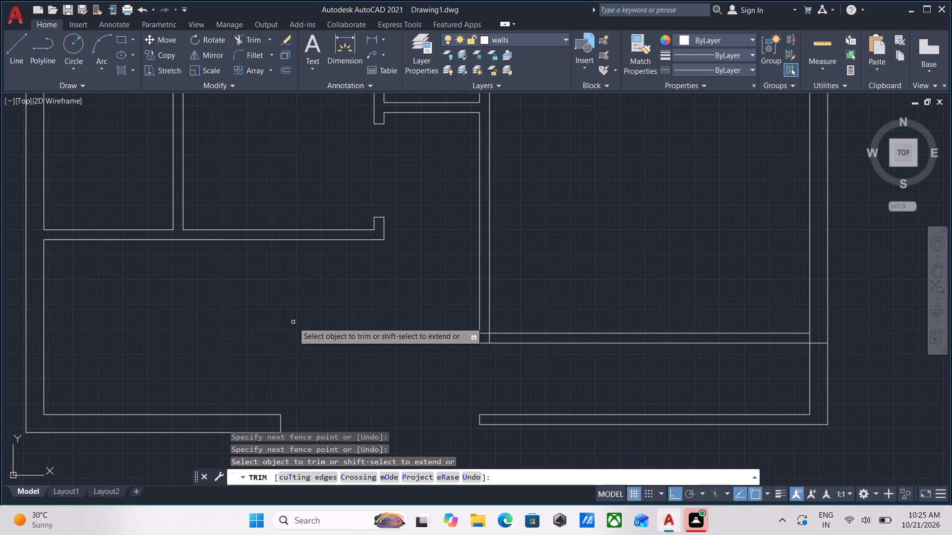
key("Escape")
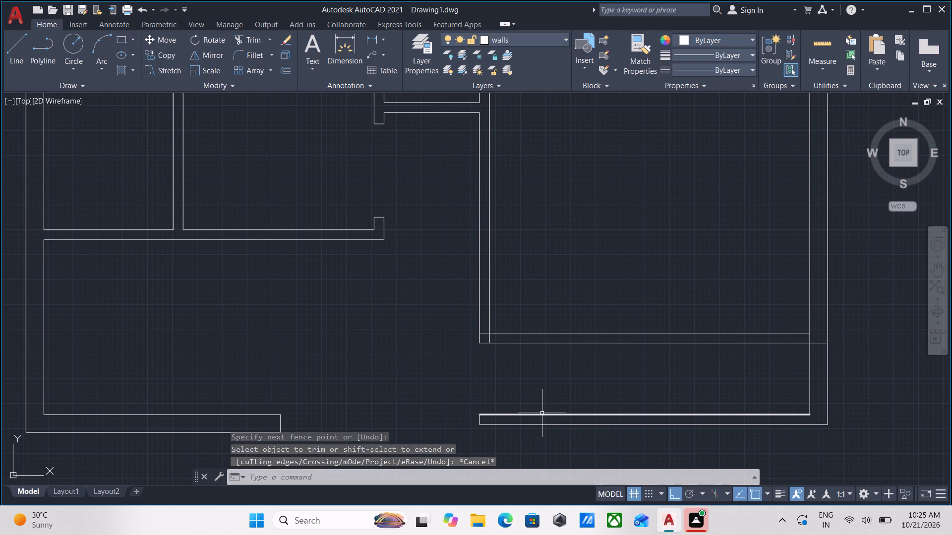
scroll(545, 405, "up", 3)
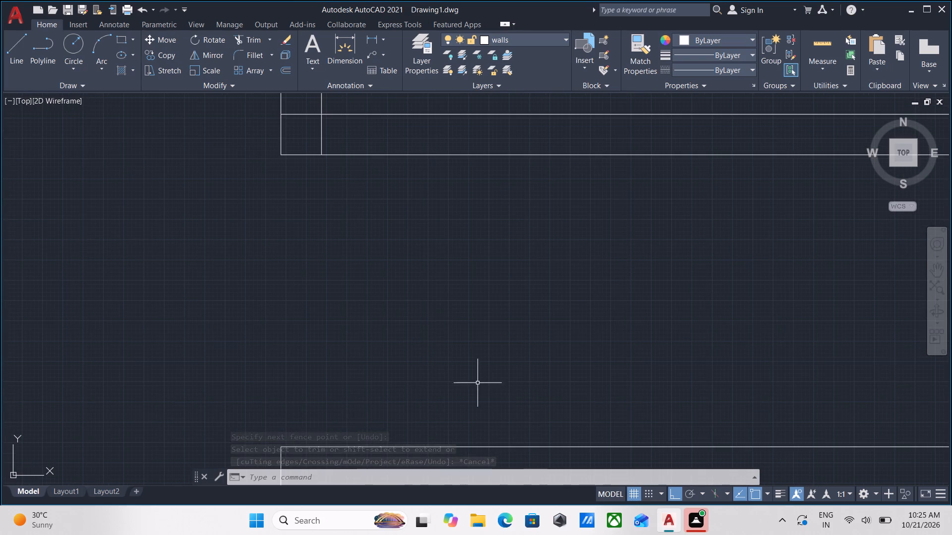
scroll(475, 382, "down", 2)
scroll(329, 360, "down", 2)
middle_click_drag(329, 360, 422, 368)
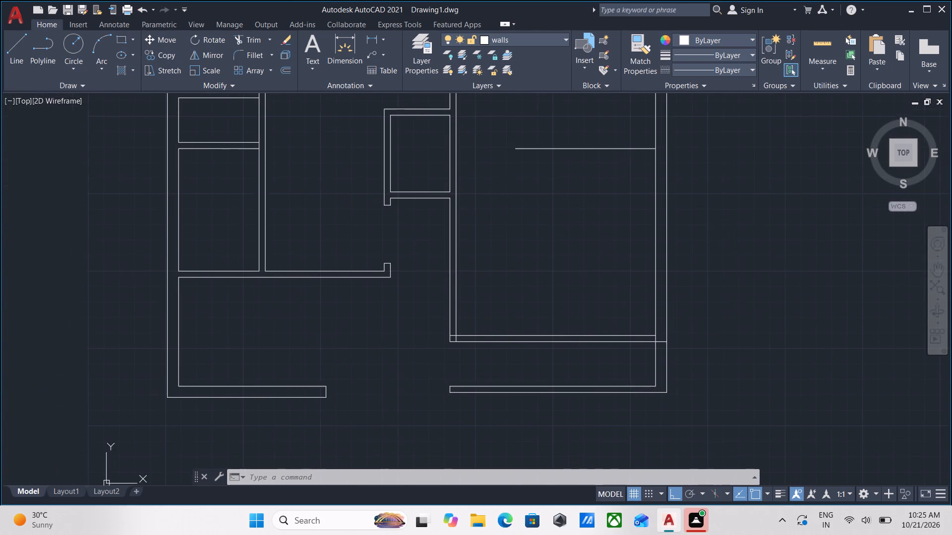
middle_click_drag(364, 364, 431, 383)
scroll(393, 351, "down", 1)
middle_click_drag(390, 354, 316, 419)
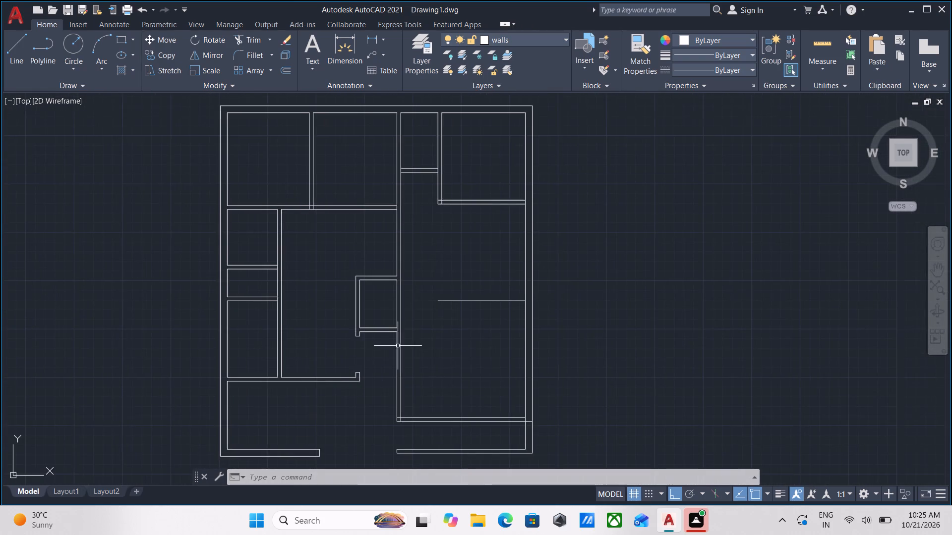
middle_click_drag(409, 337, 369, 382)
scroll(271, 289, "up", 1)
middle_click_drag(271, 289, 277, 319)
scroll(277, 319, "down", 1)
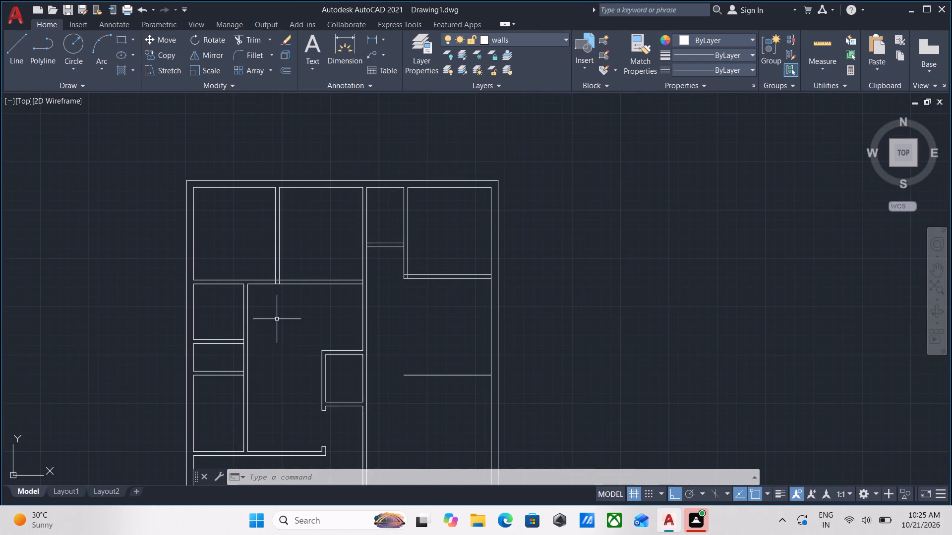
Measure the clear room sizes across the plan, including the spaces above and below the single horizontal line beside the right exterior wall.
type("mea")
key("Return")
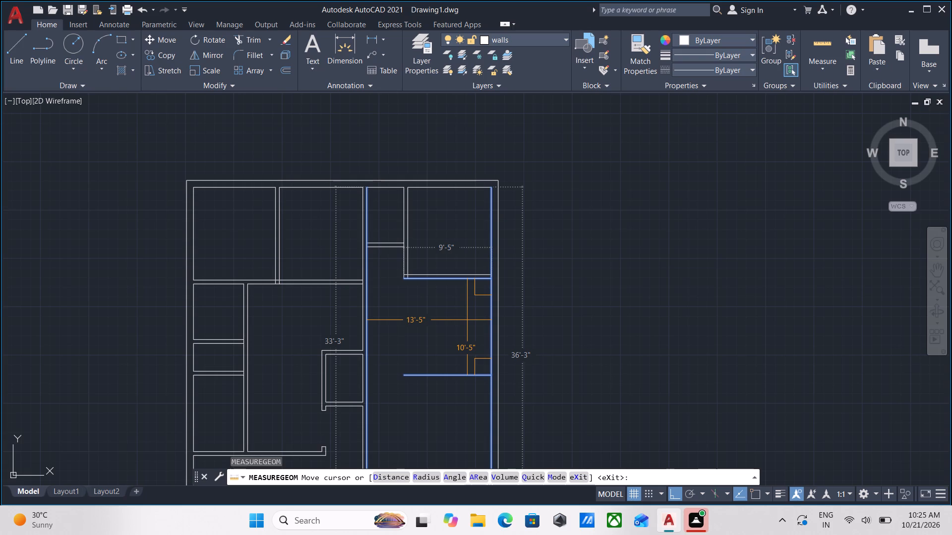
scroll(458, 431, "down", 1)
middle_click_drag(458, 431, 451, 394)
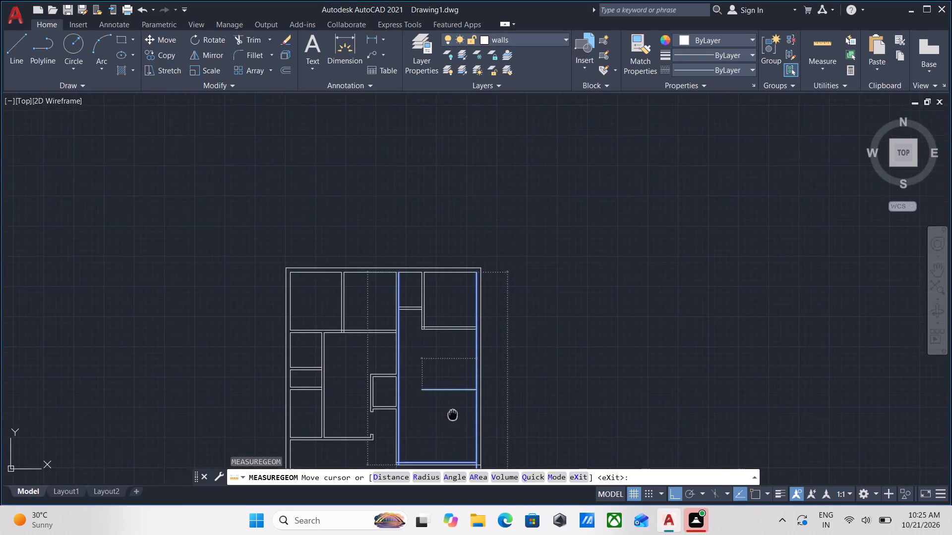
middle_click_drag(451, 394, 449, 324)
scroll(448, 321, "up", 2)
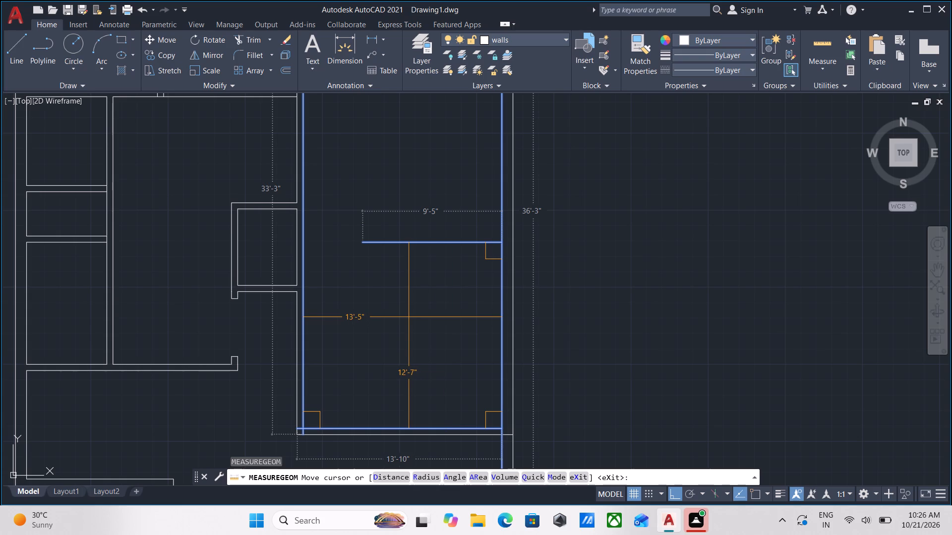
middle_click_drag(397, 311, 403, 399)
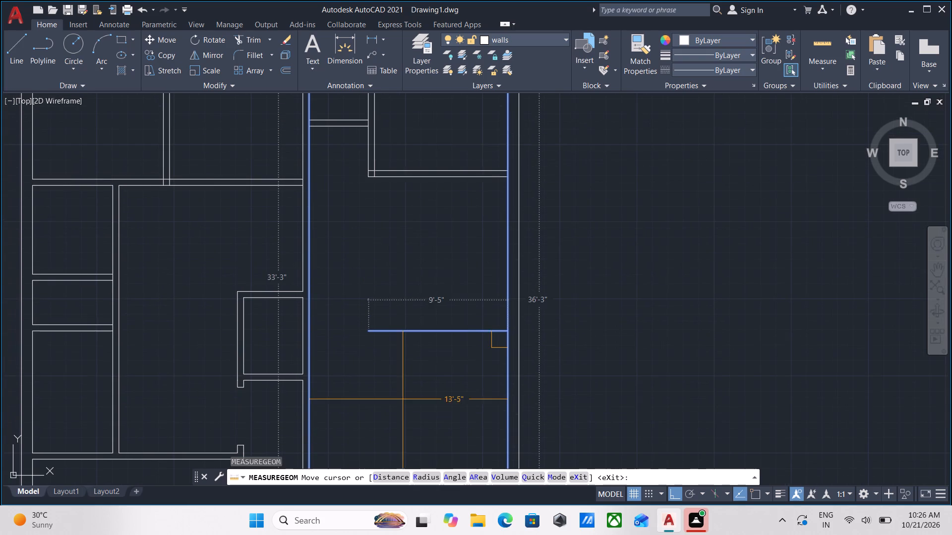
middle_click_drag(385, 244, 405, 329)
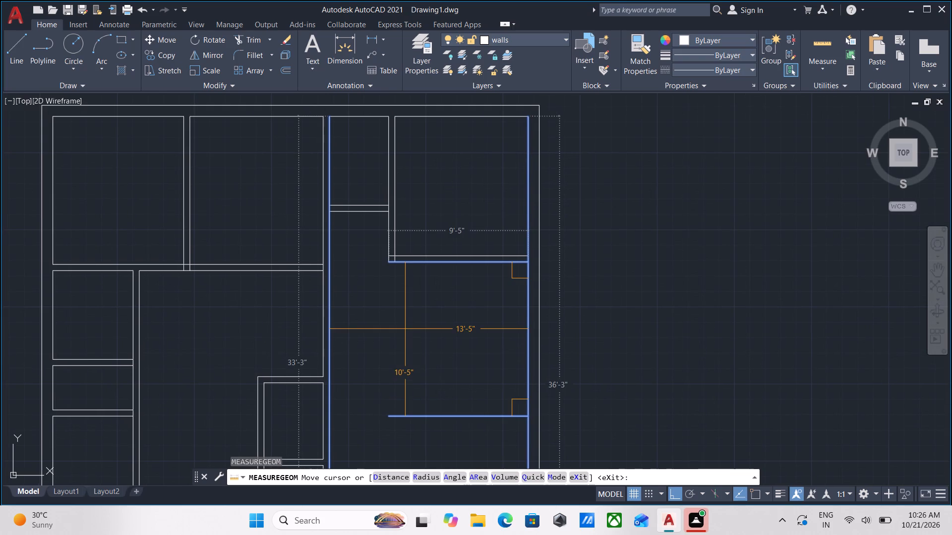
scroll(405, 329, "down", 1)
middle_click_drag(405, 329, 419, 399)
middle_click_drag(312, 408, 322, 286)
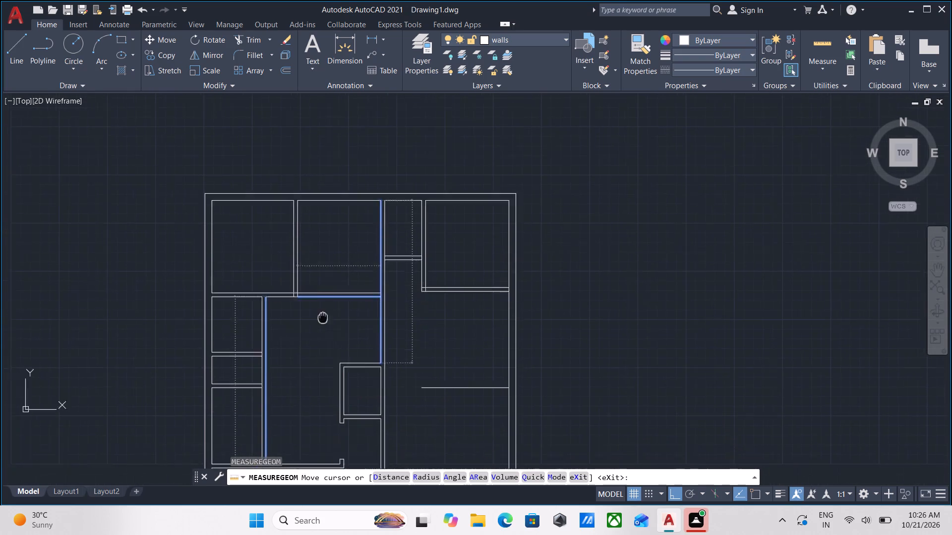
scroll(357, 331, "up", 3)
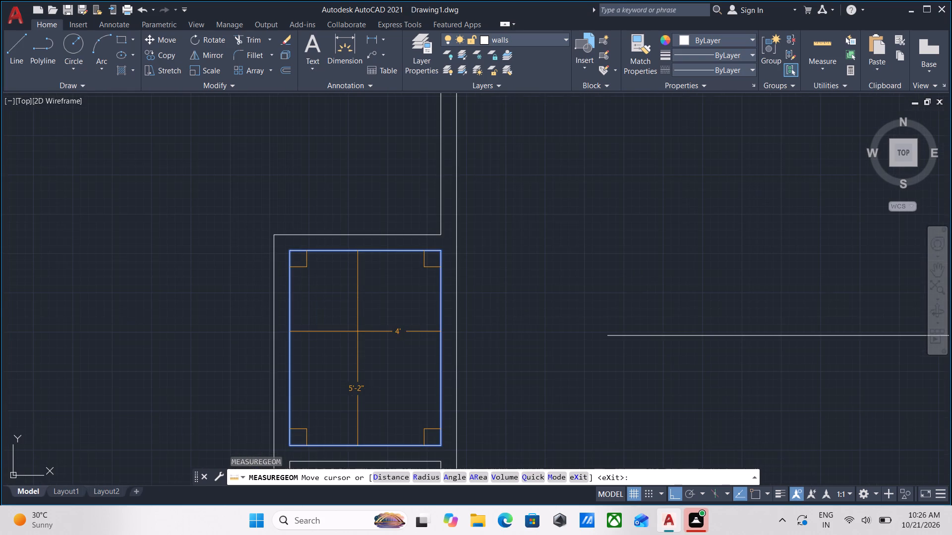
scroll(361, 328, "down", 3)
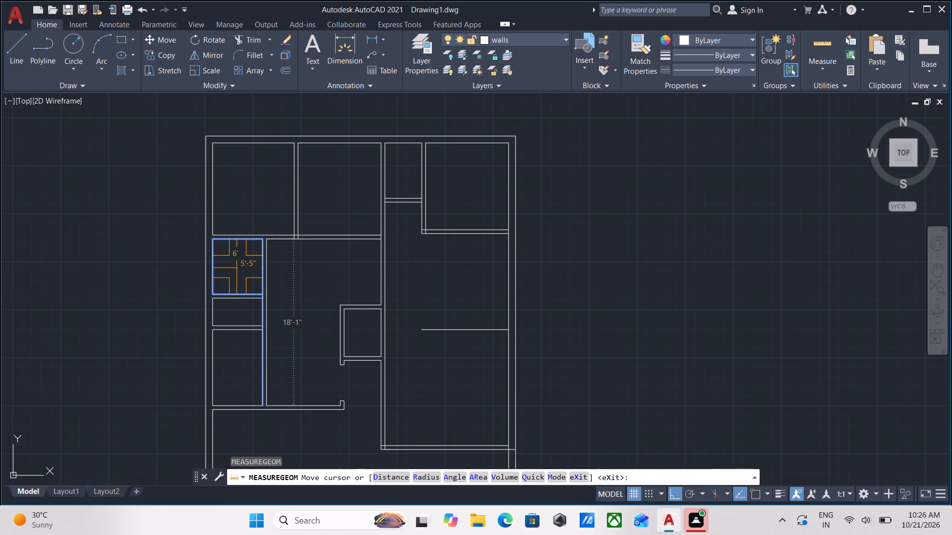
scroll(306, 330, "down", 1)
middle_click_drag(317, 303, 316, 246)
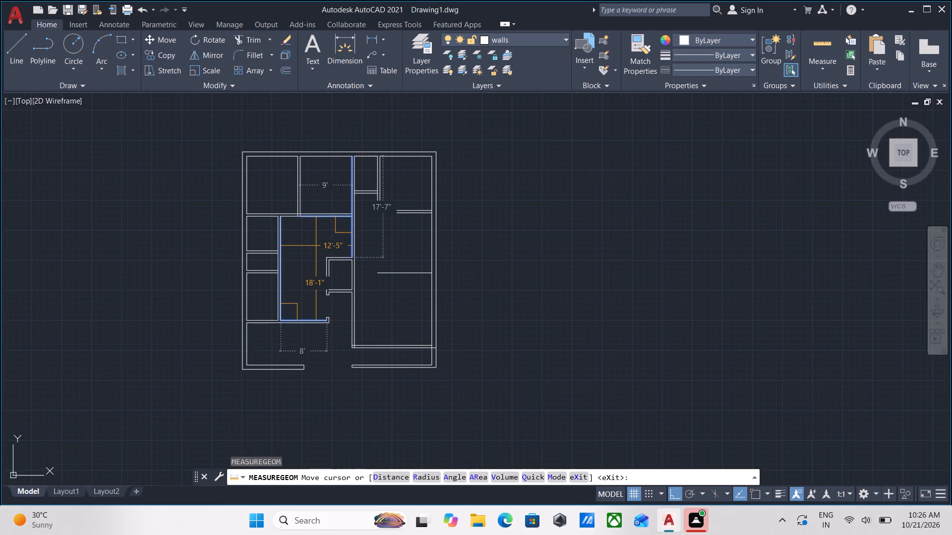
key("Escape")
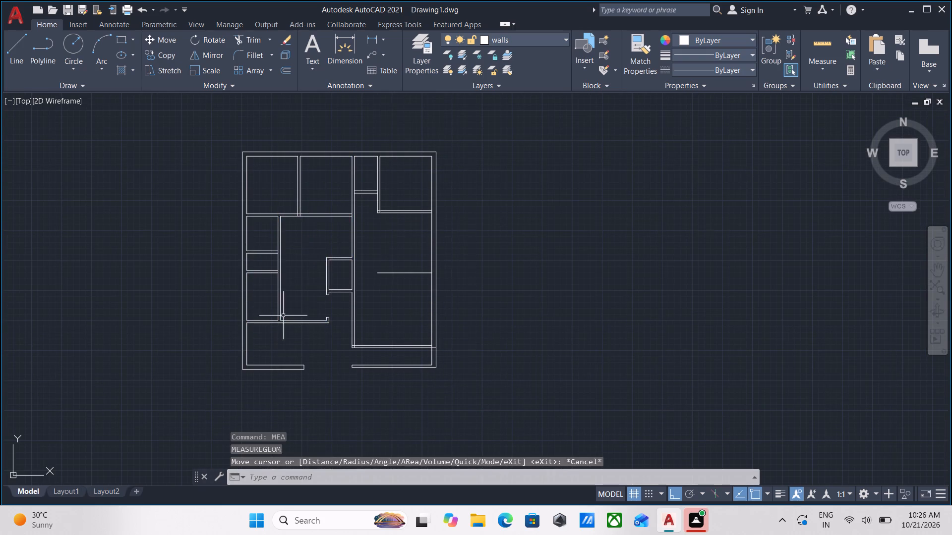
Create a new layer named stairs and assign it colour index 131.
scroll(262, 363, "up", 5)
scroll(259, 373, "down", 1)
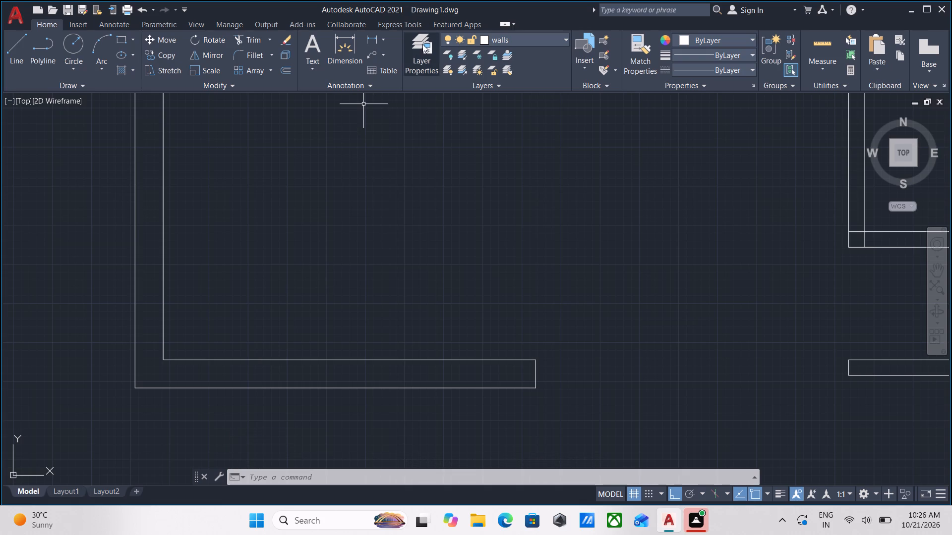
left_click(531, 39)
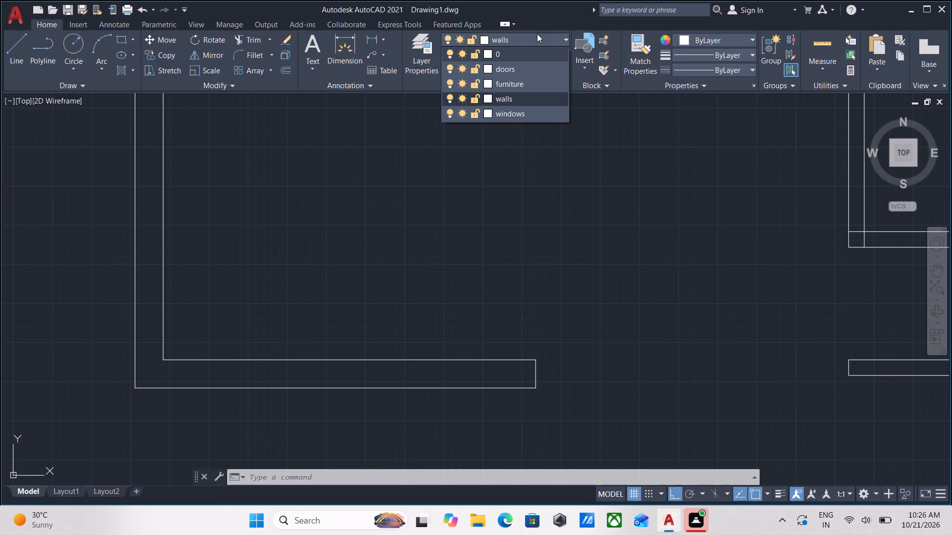
left_click(421, 39)
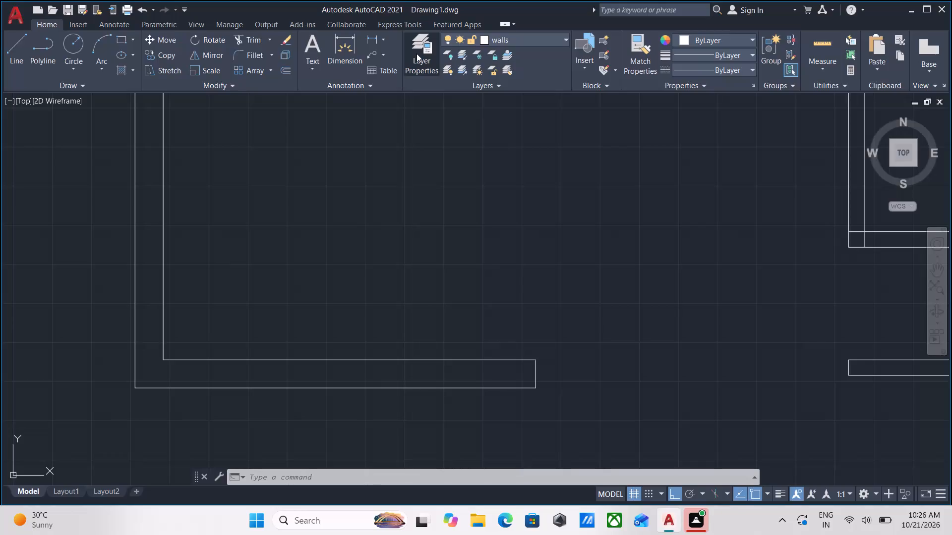
left_click(421, 51)
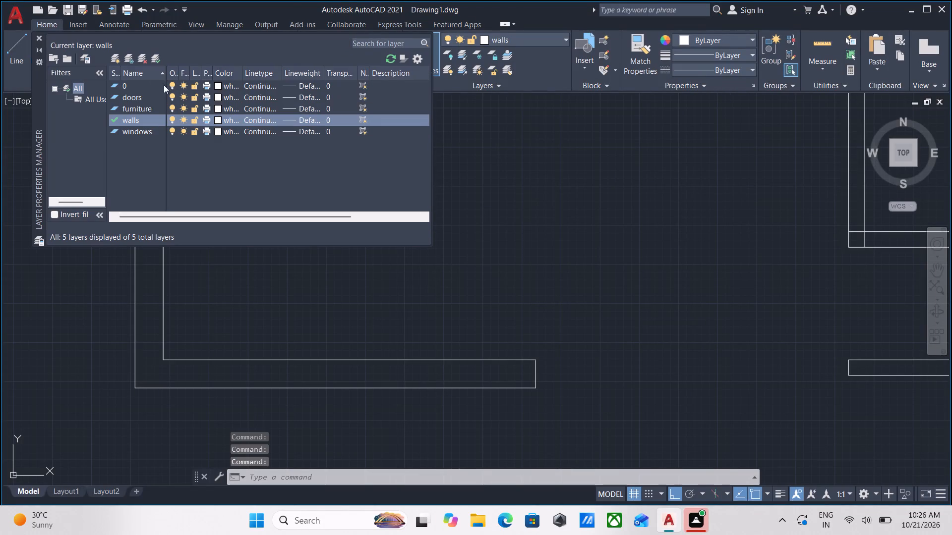
left_click(118, 62)
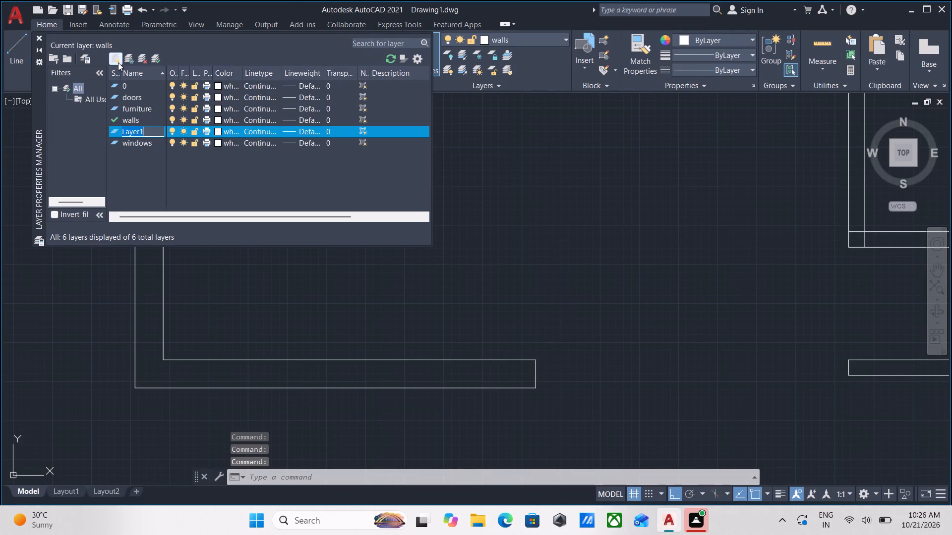
key("BackSpace")
type("sta")
type("irs")
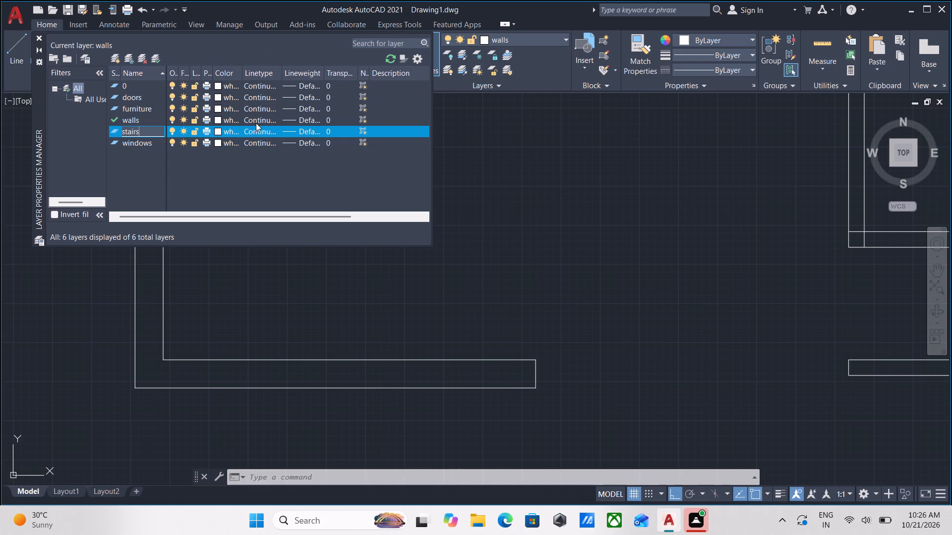
left_click(215, 131)
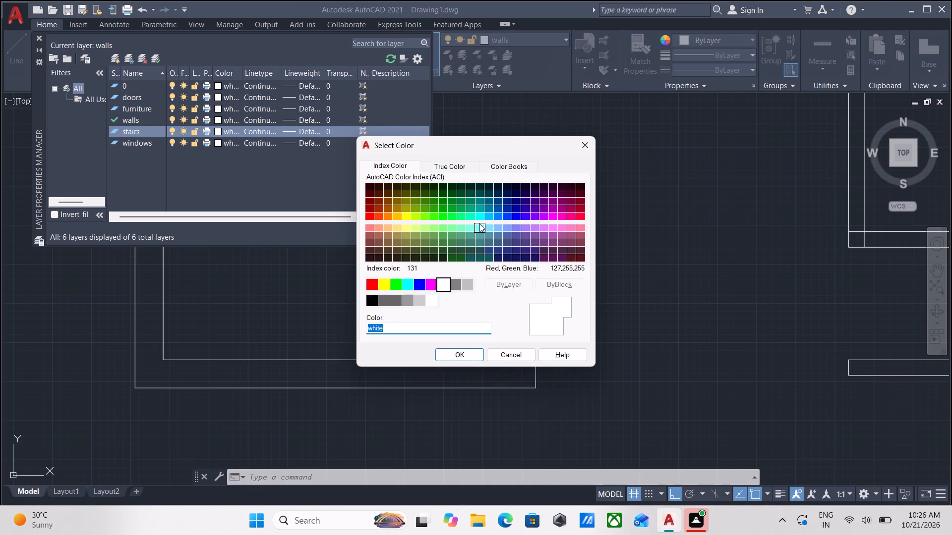
left_click(479, 223)
left_click(463, 351)
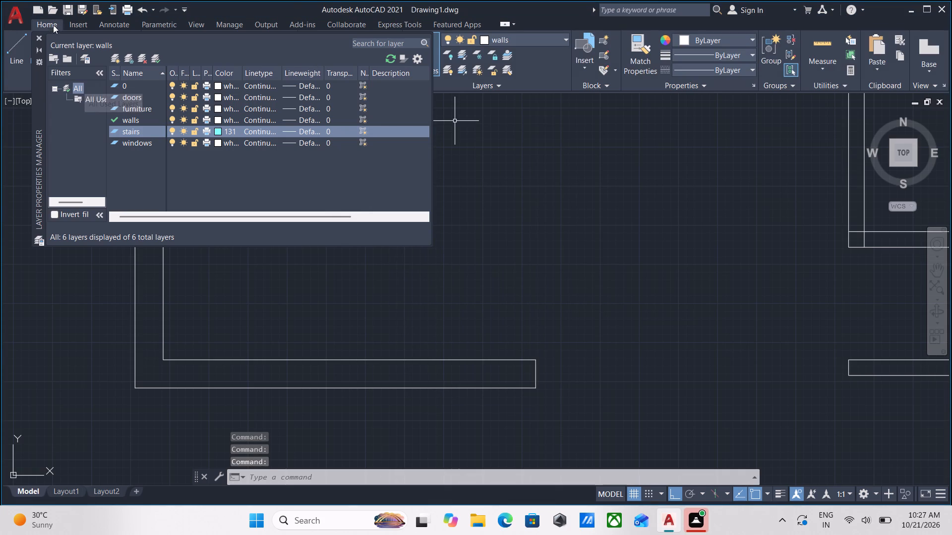
left_click(40, 38)
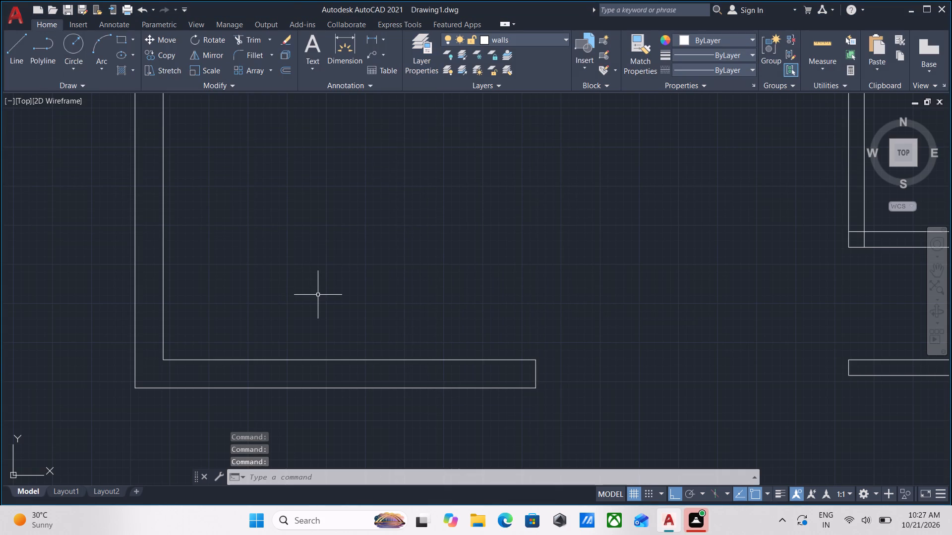
Draw a horizontal line about 9'-11" long, starting 3'3" above the bottom-left room's lower inner corner and ending level with the bottom wall's end.
key("l")
key("Return")
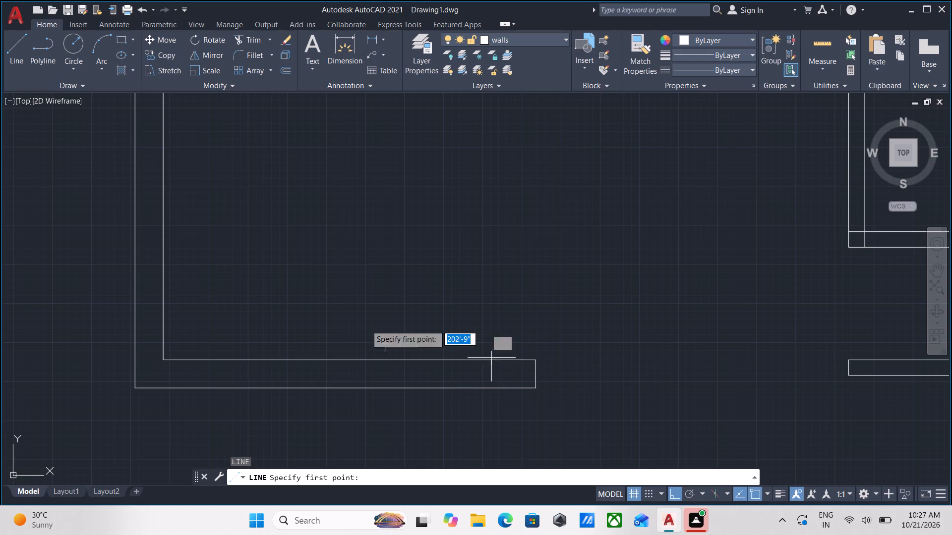
scroll(327, 308, "down", 1)
middle_click_drag(327, 308, 361, 331)
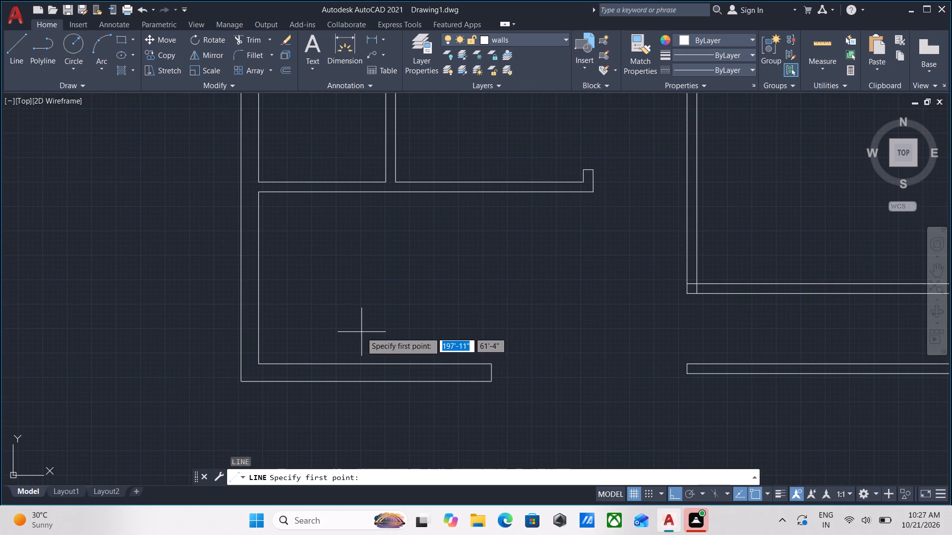
scroll(256, 381, "up", 3)
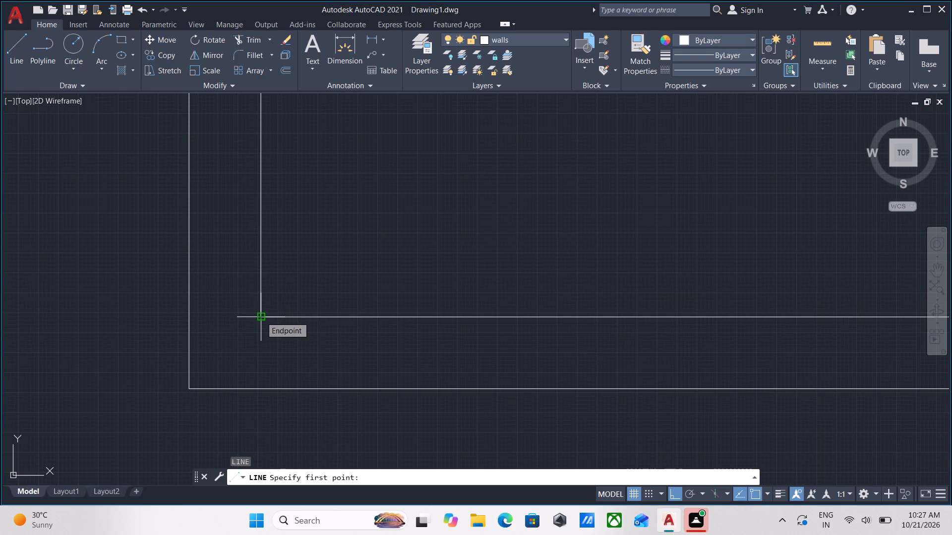
type("tk")
key("Return")
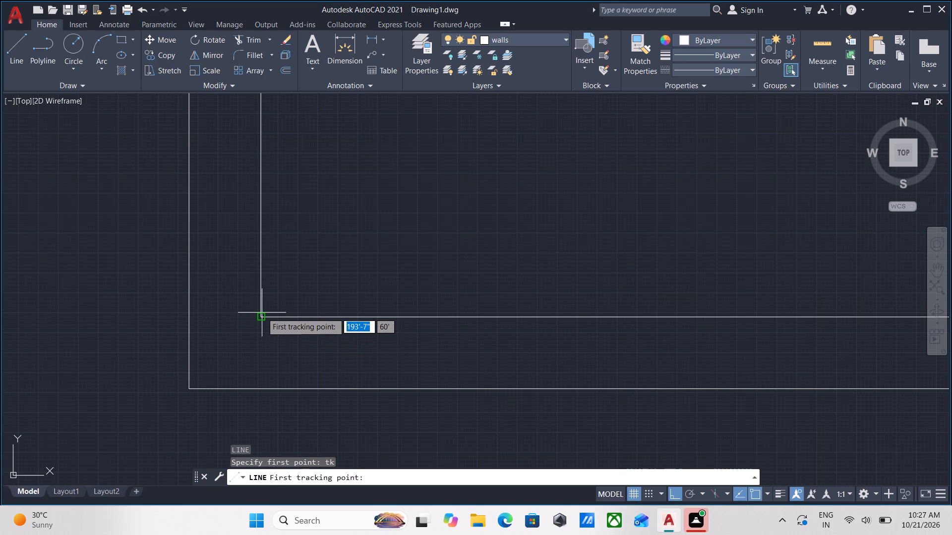
left_click(262, 314)
middle_click_drag(259, 213, 257, 216)
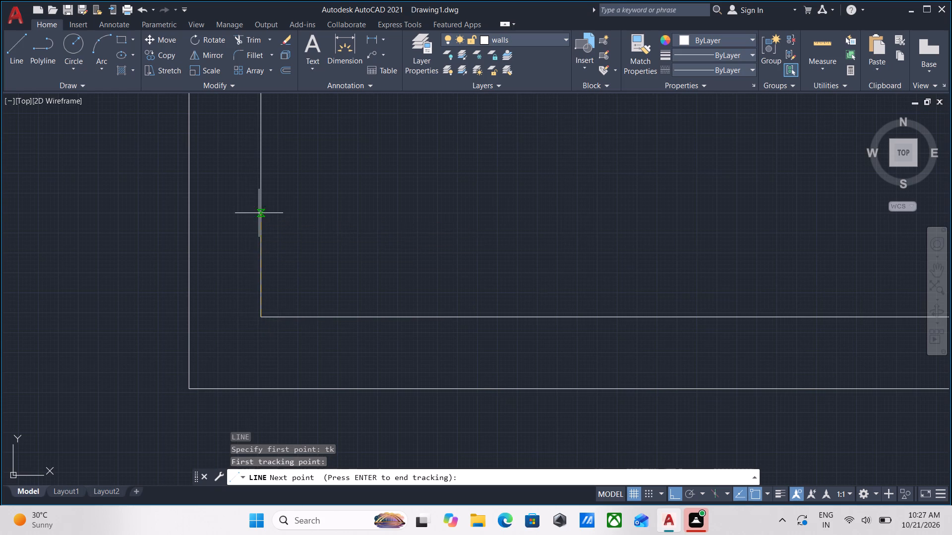
middle_click_drag(257, 216, 259, 347)
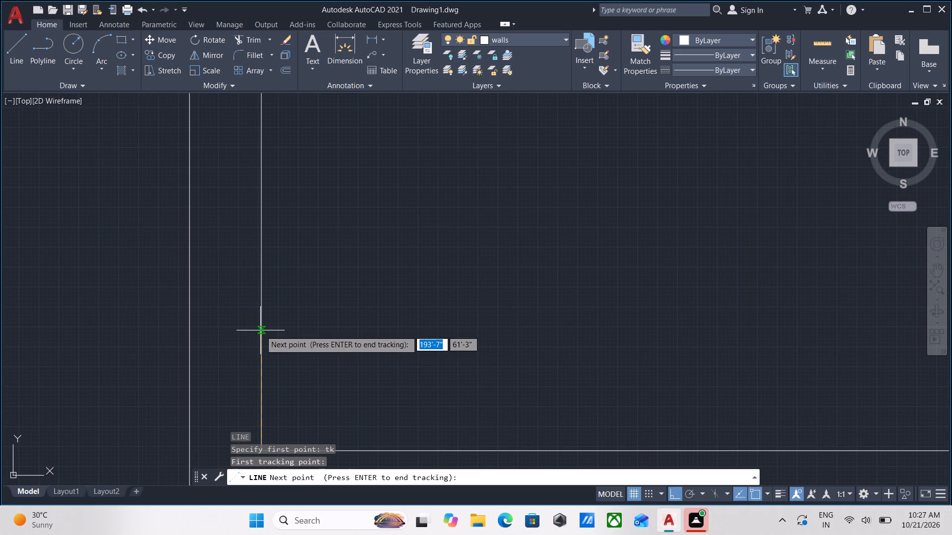
key("3")
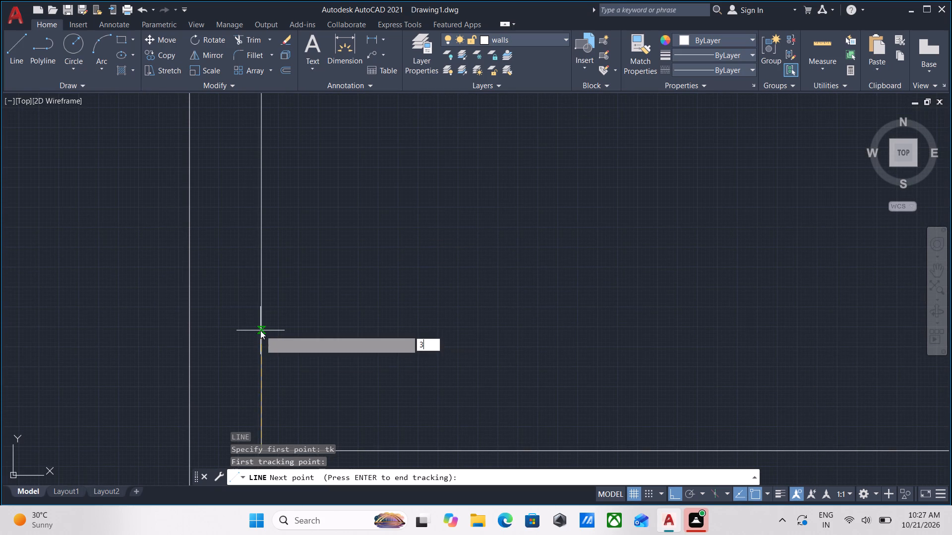
key("apostrophe")
key("3")
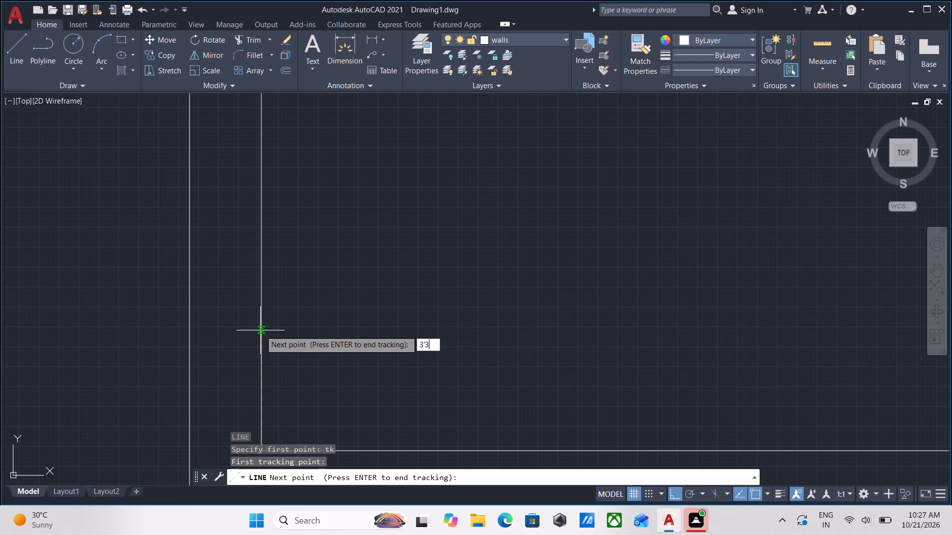
key("Return")
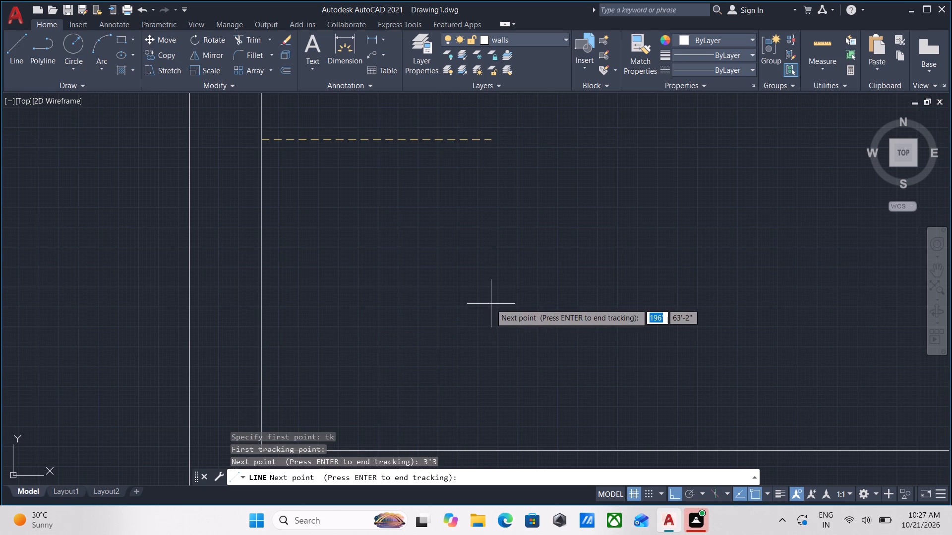
scroll(416, 304, "down", 3)
middle_click_drag(416, 304, 289, 339)
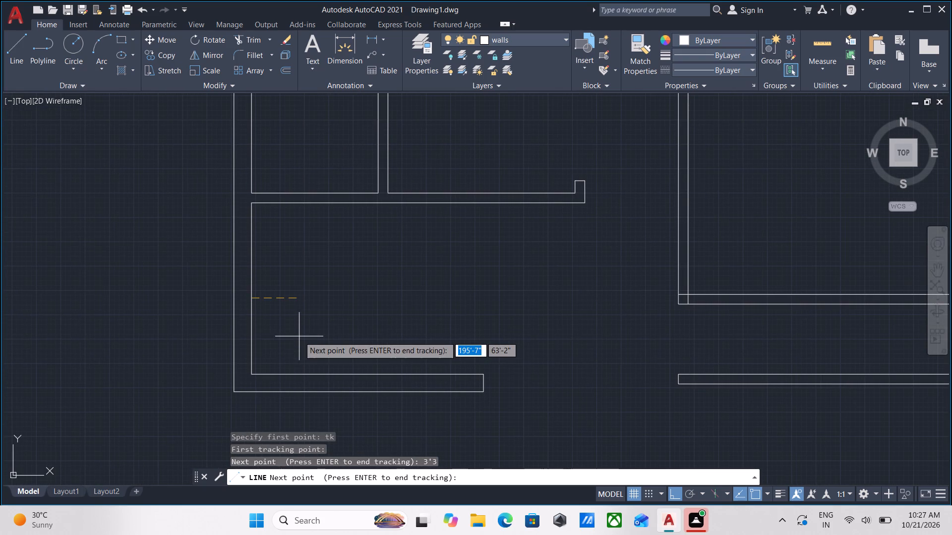
key("Return")
scroll(469, 321, "up", 2)
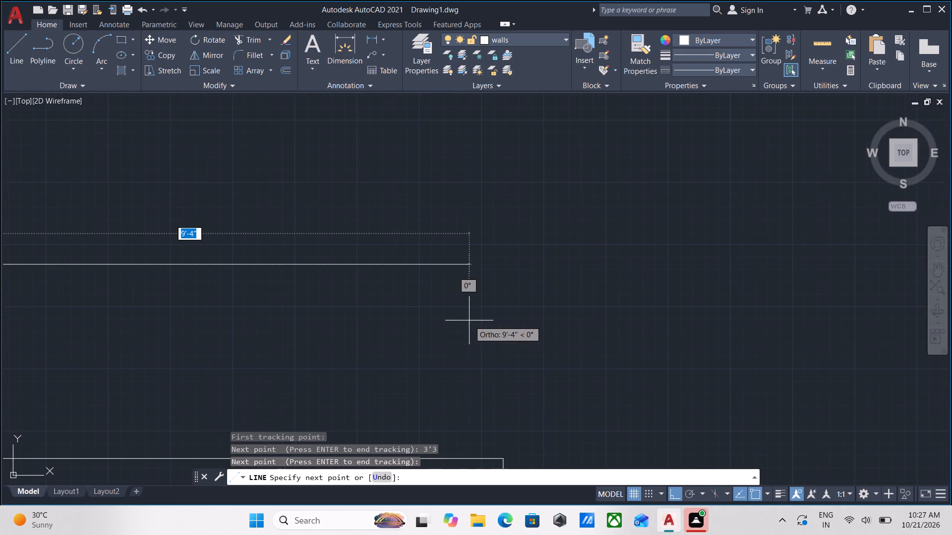
scroll(468, 336, "down", 1)
middle_click_drag(468, 336, 473, 276)
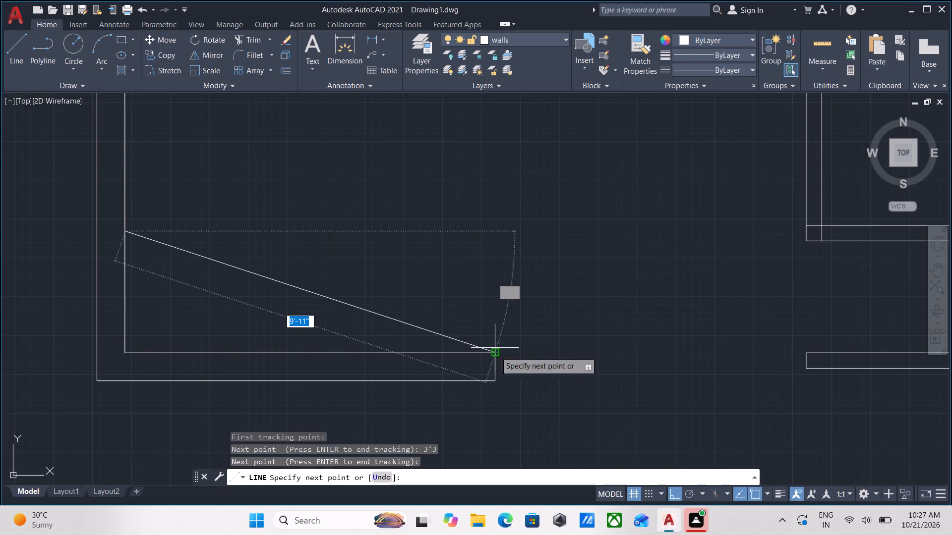
left_click(496, 231)
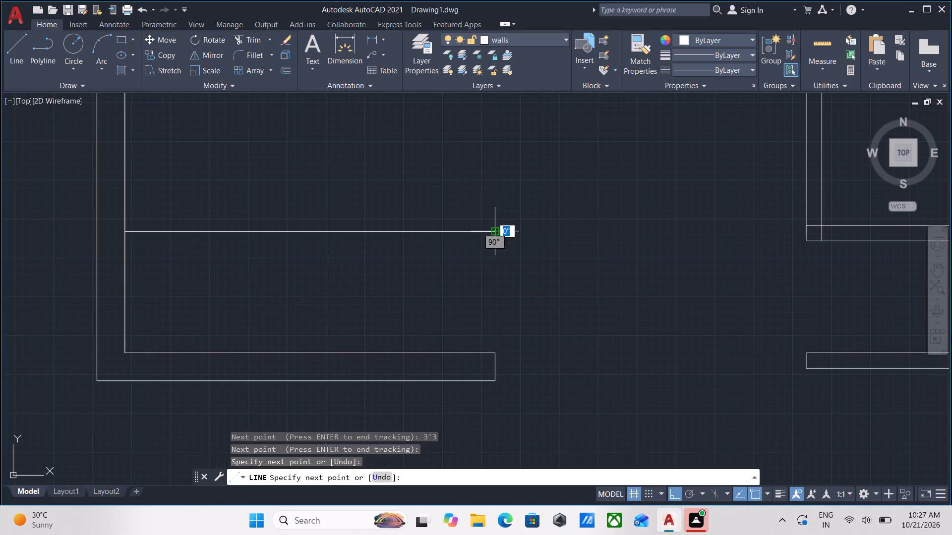
key("Escape")
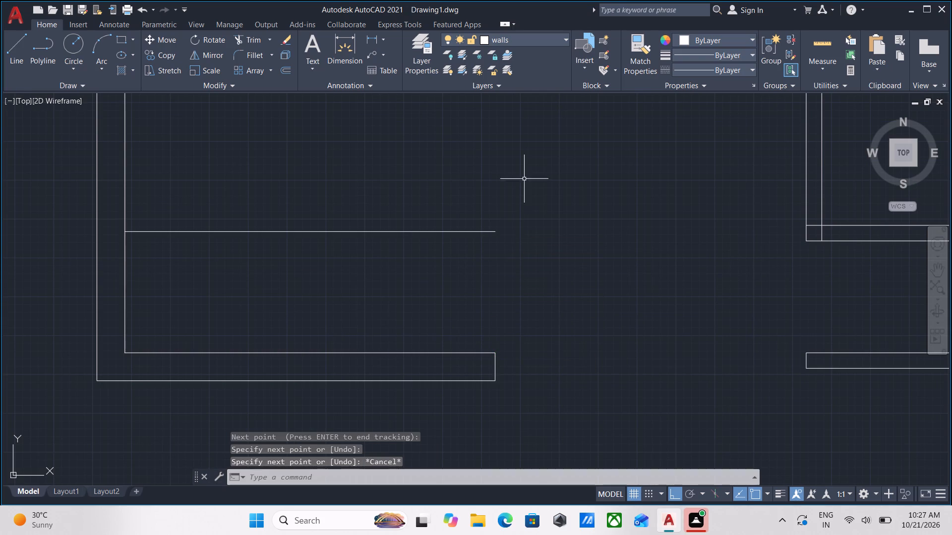
Move the new horizontal line in the bottom-left room to the stairs layer.
left_click(518, 283)
left_click(438, 195)
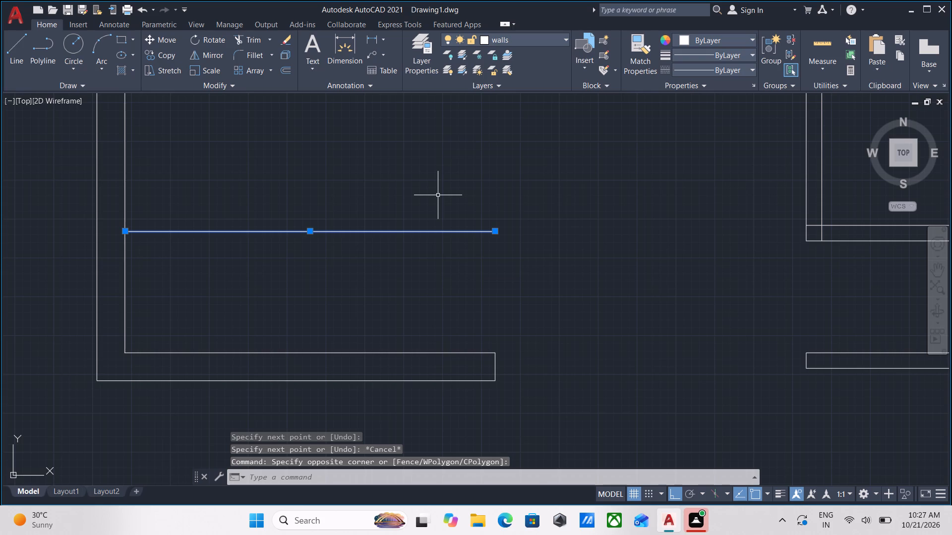
left_click(499, 37)
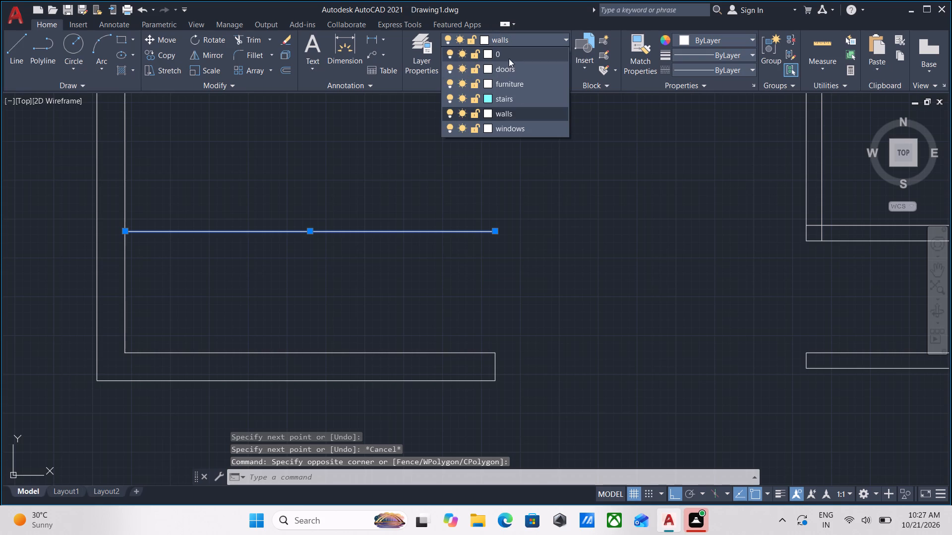
left_click(516, 100)
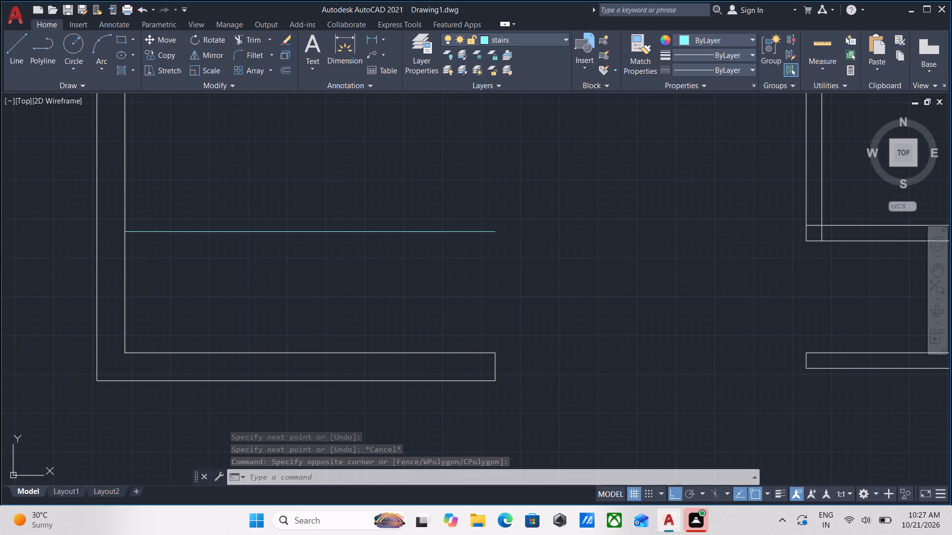
key("Escape")
Draw a second horizontal line about 9'-11" long, starting 3'3" below the bottom-left room's upper inner corner and ending level with the first stair line.
scroll(390, 213, "down", 1)
middle_click_drag(390, 214, 422, 317)
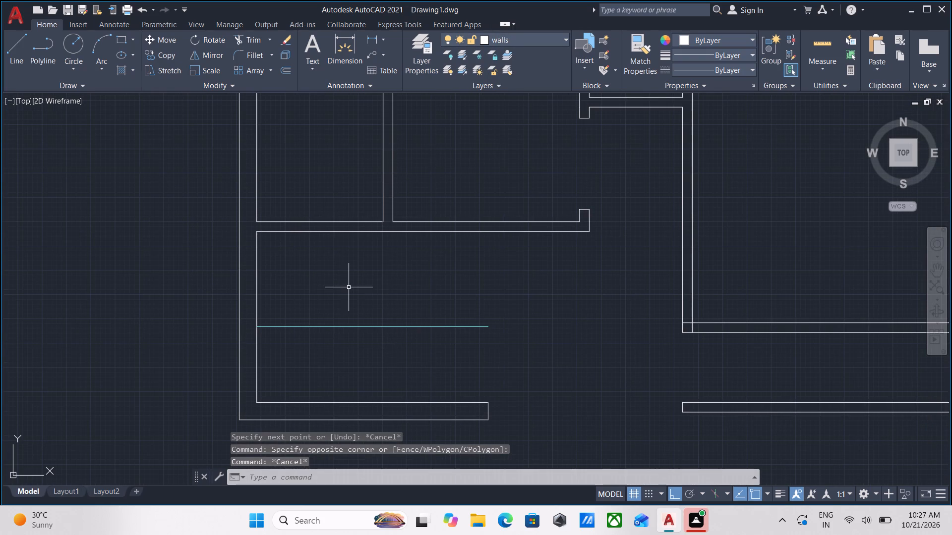
key("l")
key("Return")
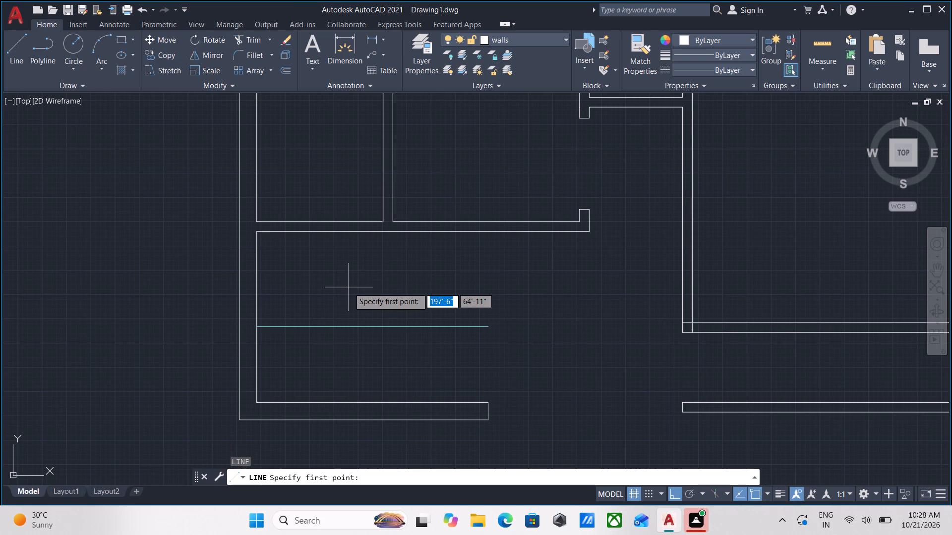
type("tk")
key("Return")
scroll(296, 248, "up", 2)
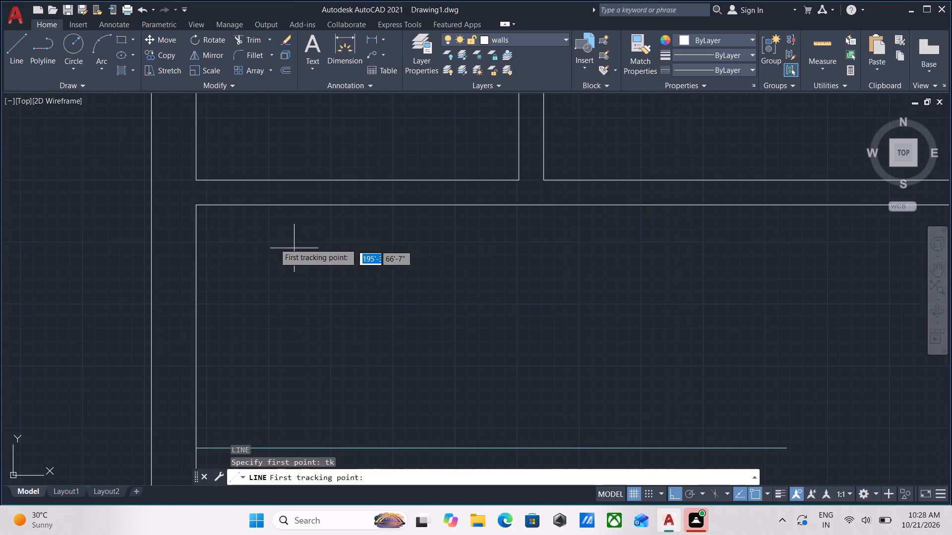
left_click(198, 205)
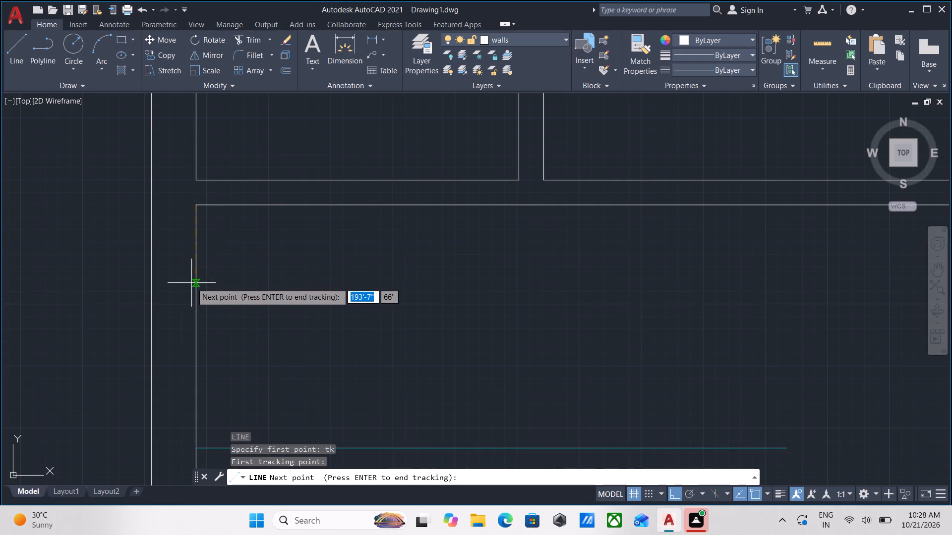
key("3")
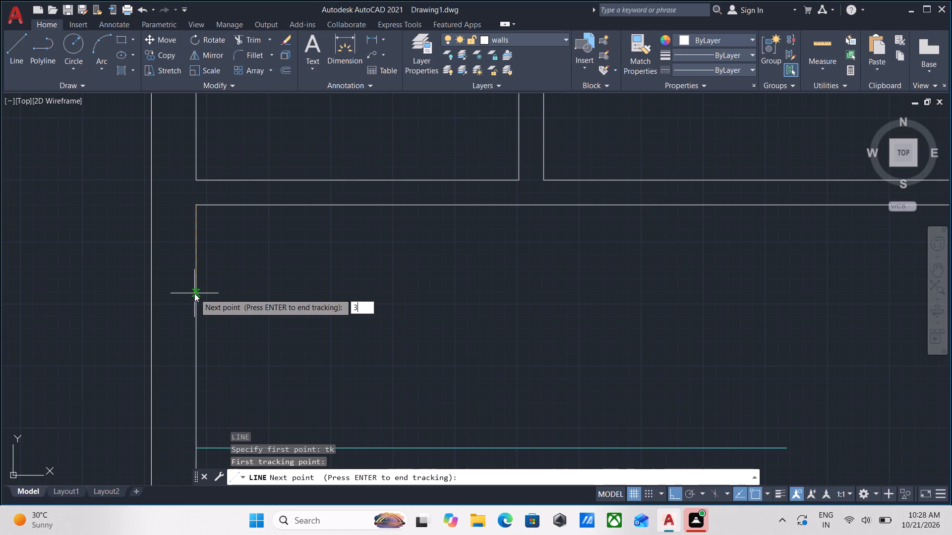
key("apostrophe")
key("3")
key("shift+quotedbl")
key("Return")
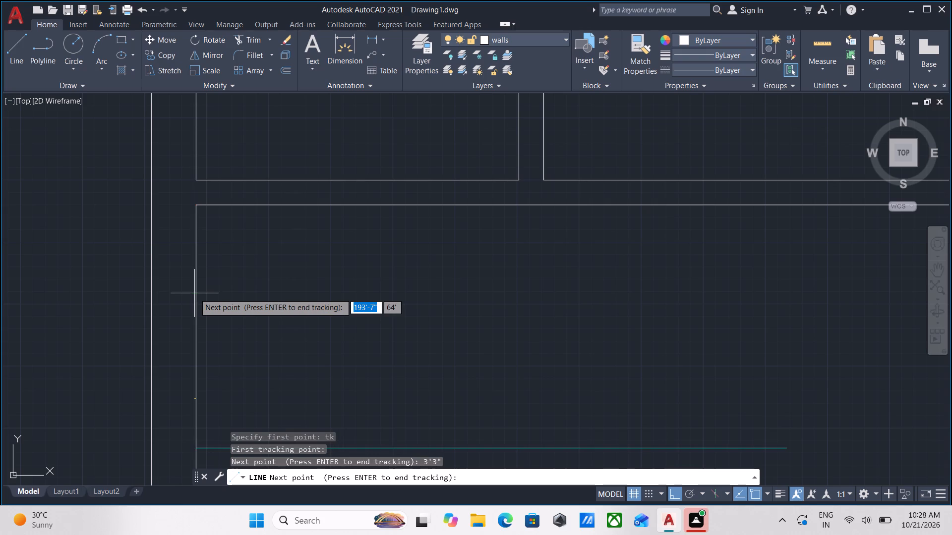
scroll(426, 358, "down", 1)
middle_click_drag(420, 357, 284, 322)
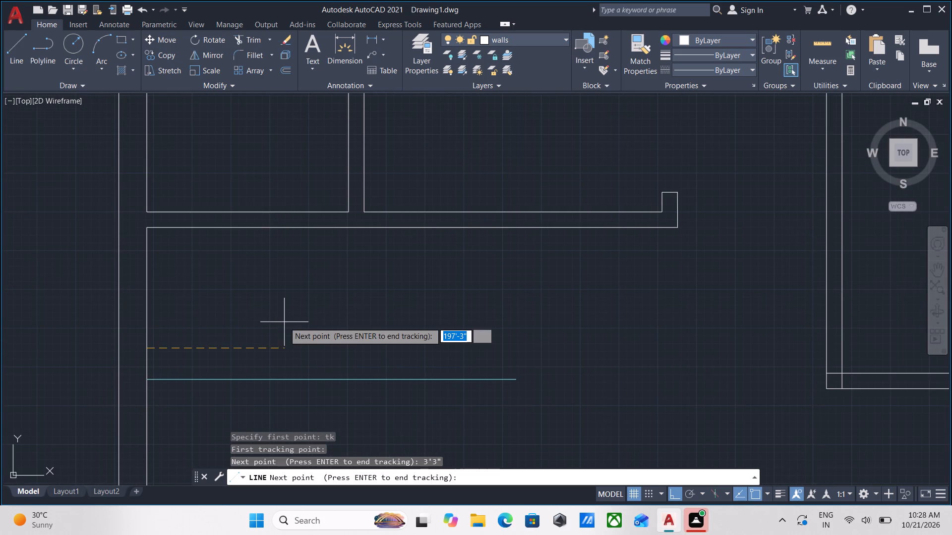
key("Return")
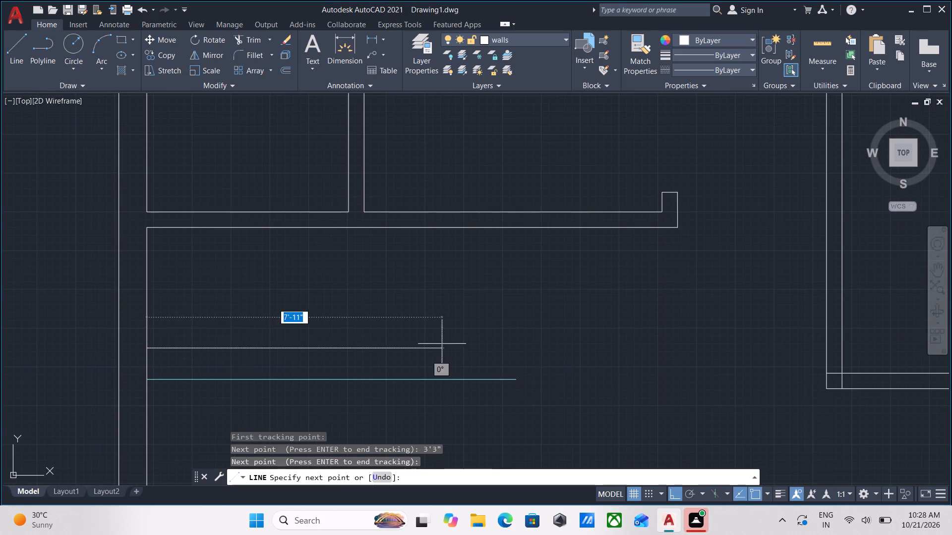
left_click(517, 349)
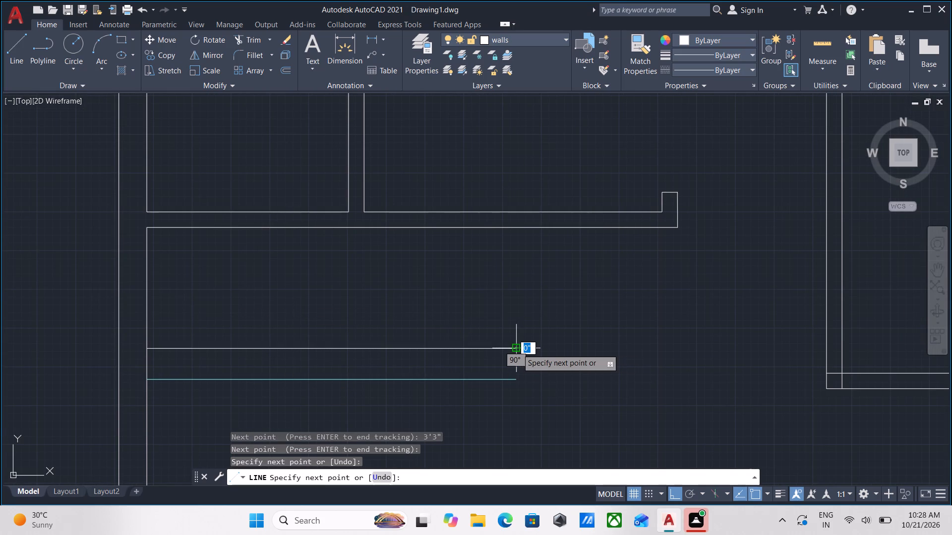
key("Escape")
Move the upper horizontal line in the bottom-left room to the stairs layer.
left_click(447, 354)
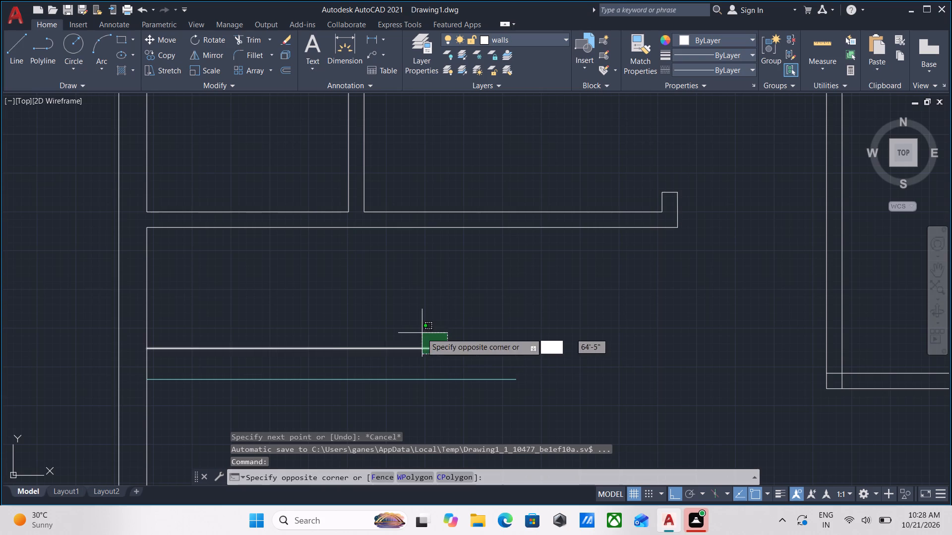
left_click(421, 333)
left_click(514, 42)
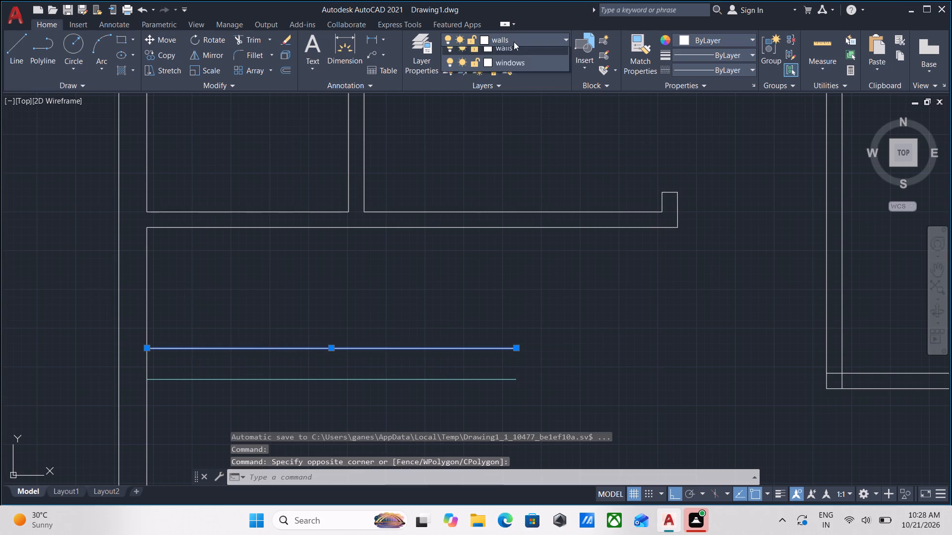
left_click(512, 97)
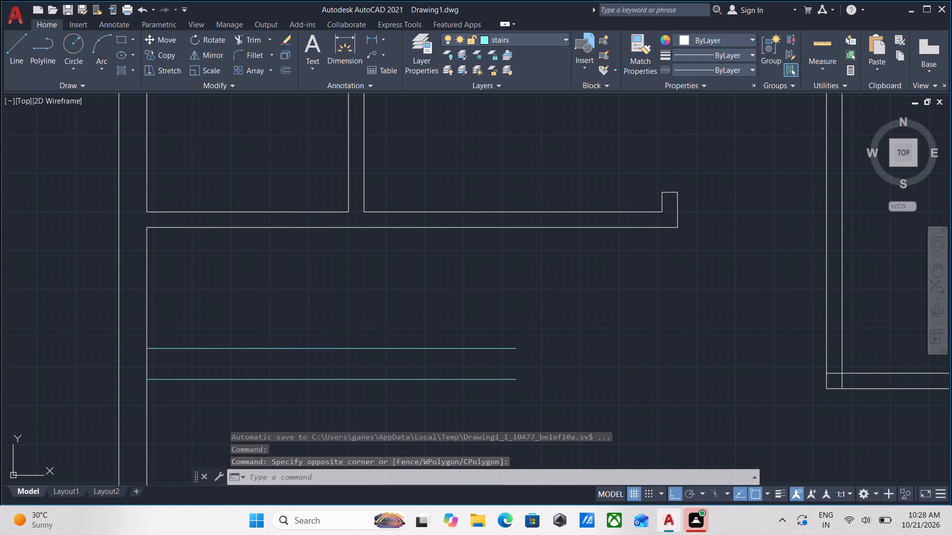
key("Escape")
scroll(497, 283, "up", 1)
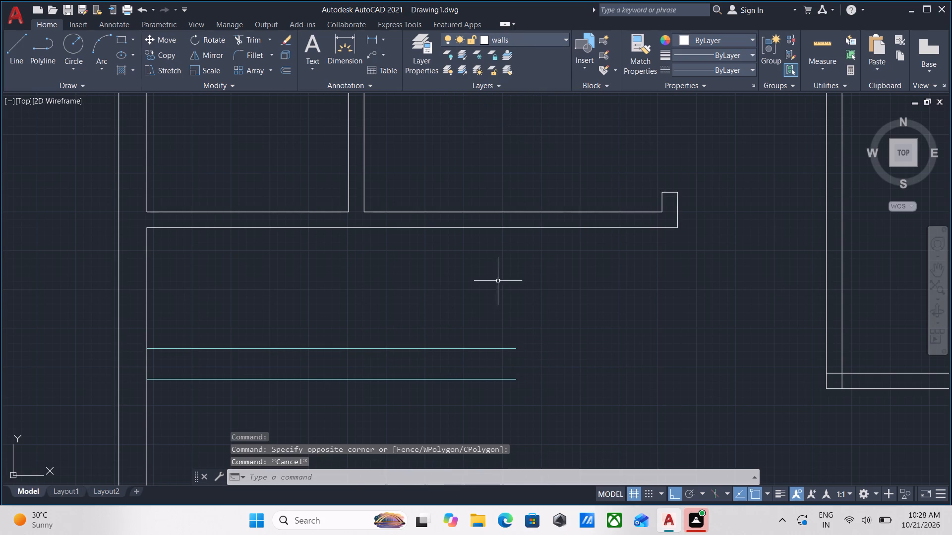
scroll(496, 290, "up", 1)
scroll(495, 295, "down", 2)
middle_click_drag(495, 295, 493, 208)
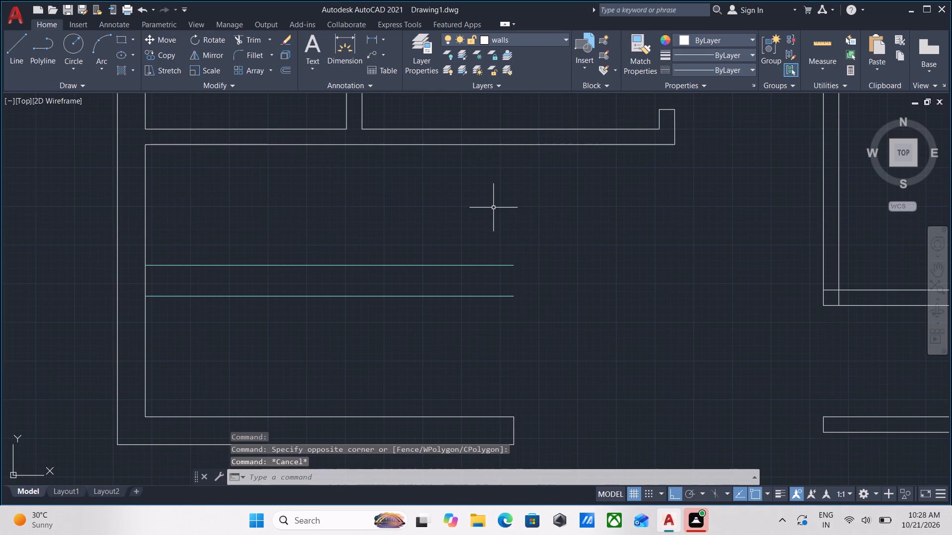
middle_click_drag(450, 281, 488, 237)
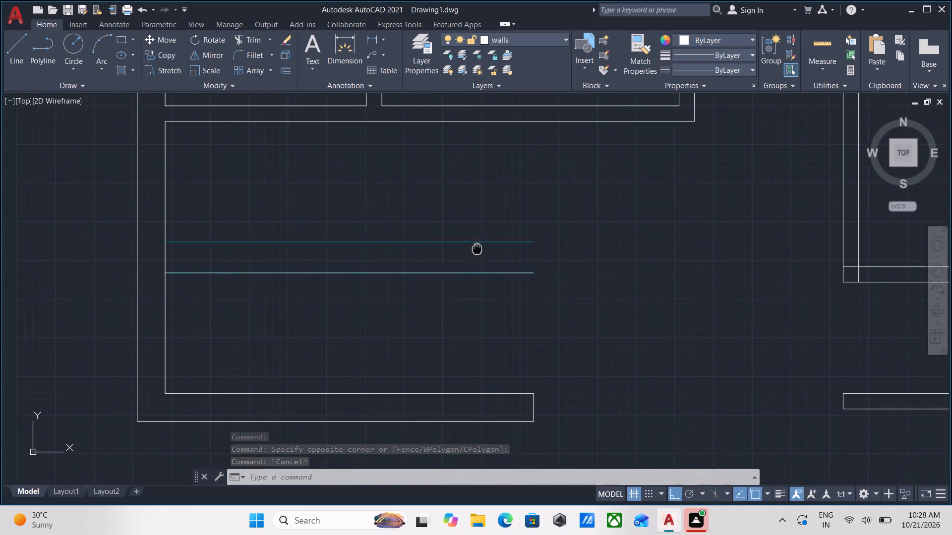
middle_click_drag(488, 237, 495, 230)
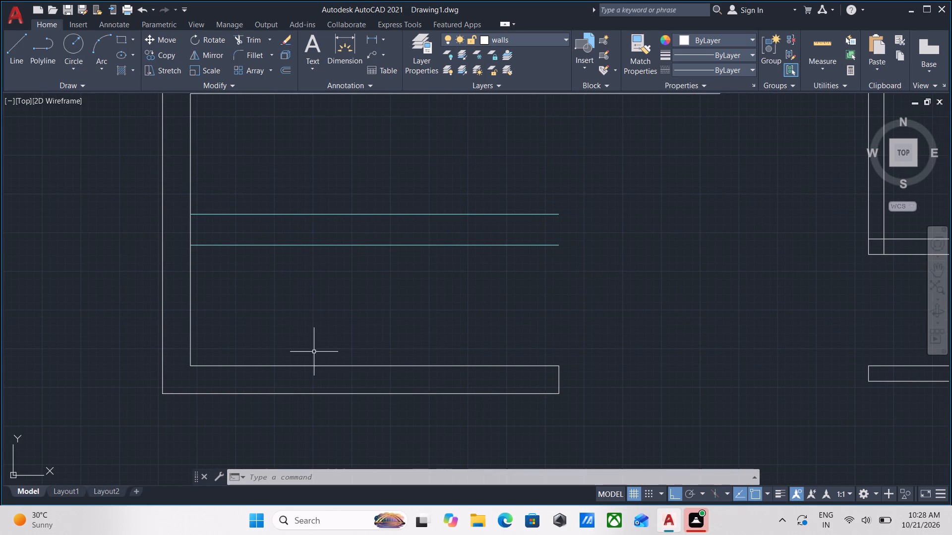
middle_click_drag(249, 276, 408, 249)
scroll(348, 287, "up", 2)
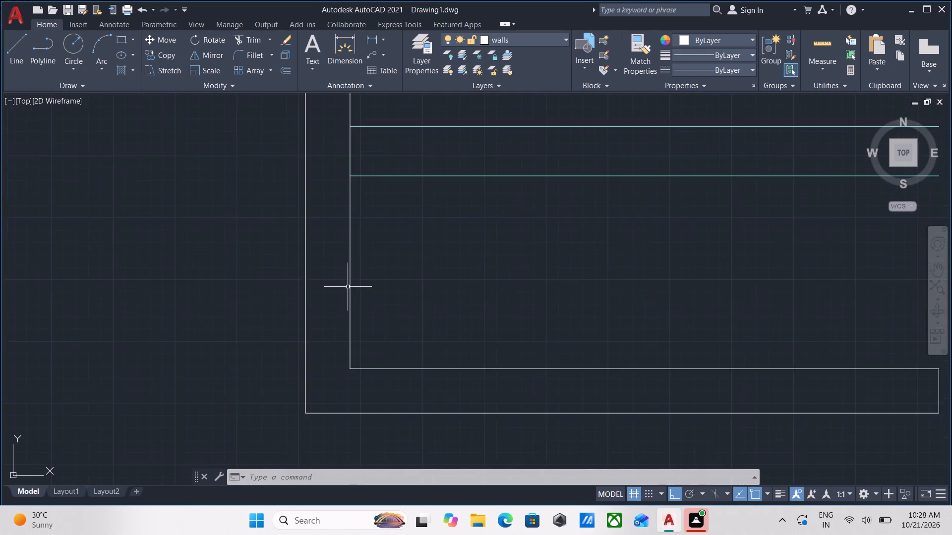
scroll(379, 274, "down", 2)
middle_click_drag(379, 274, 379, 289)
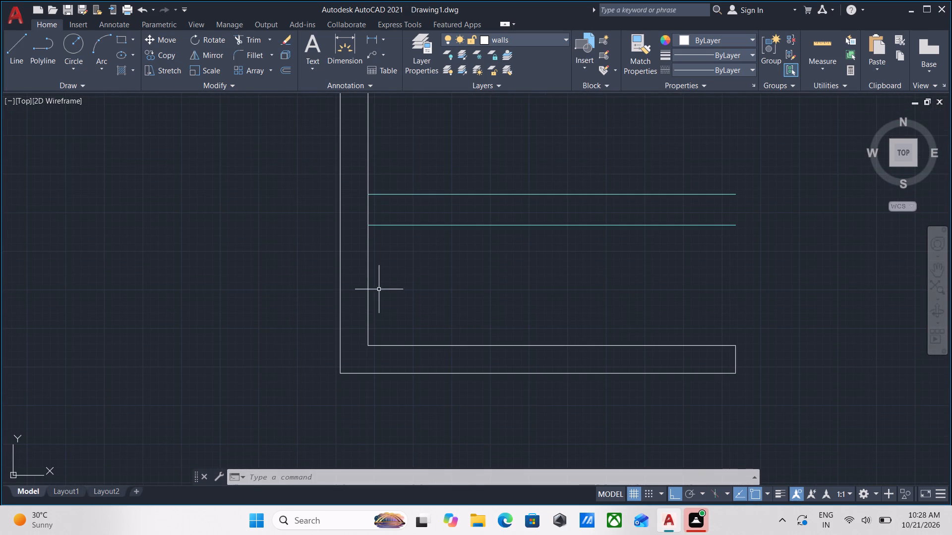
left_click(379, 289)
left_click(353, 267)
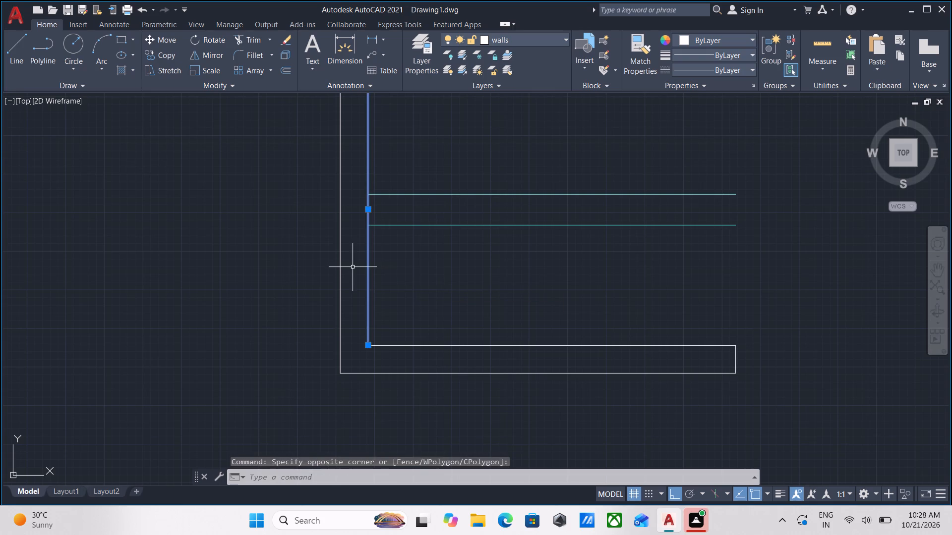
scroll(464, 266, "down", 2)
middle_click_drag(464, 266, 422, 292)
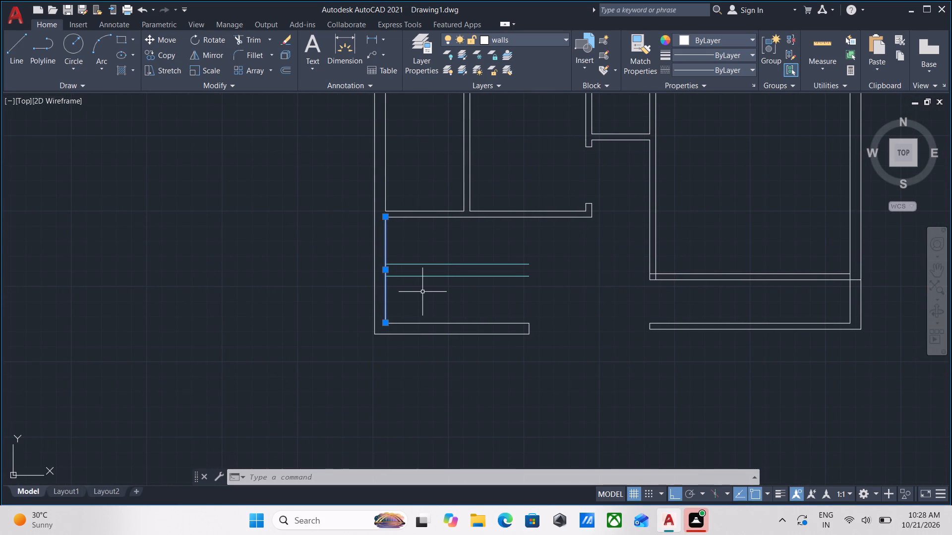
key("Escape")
Make stairs the current layer.
scroll(414, 308, "up", 2)
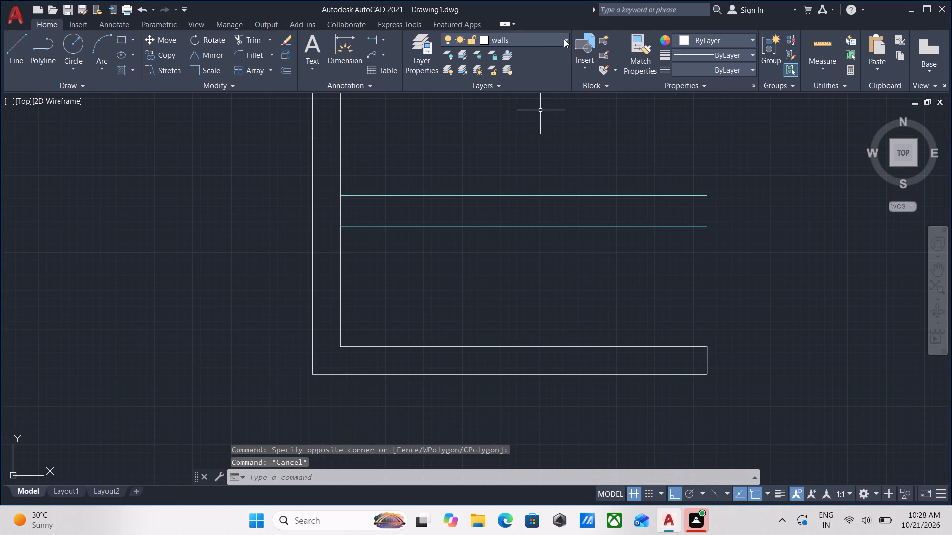
left_click(546, 41)
left_click(527, 97)
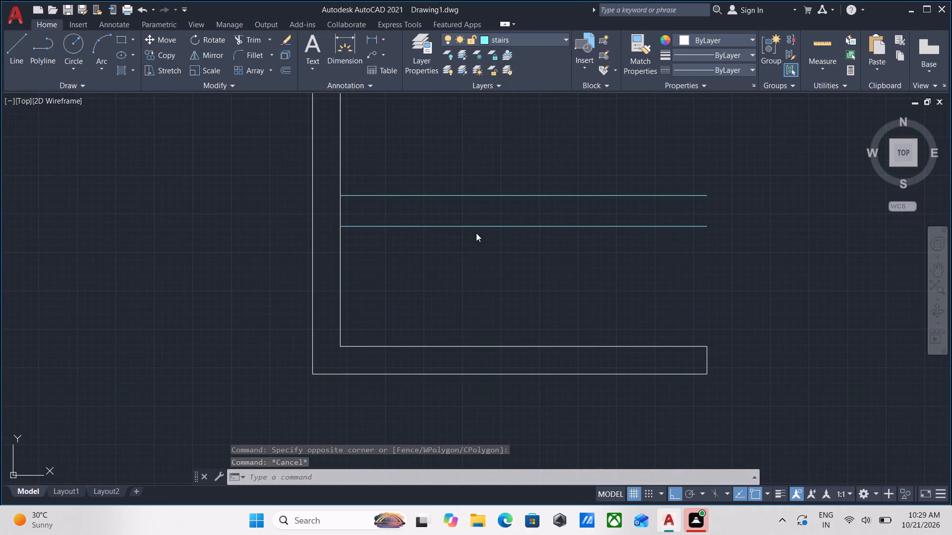
Draw a vertical line starting on the bottom wall's inner edge, 3'3" right of the bottom-left room's lower inner corner, up to the lower horizontal stair line.
key("l")
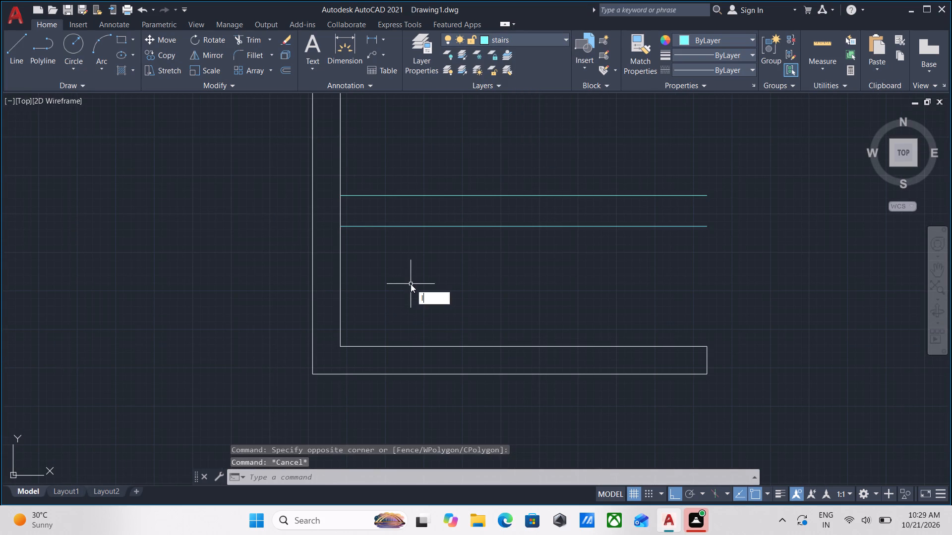
key("Return")
type("tk")
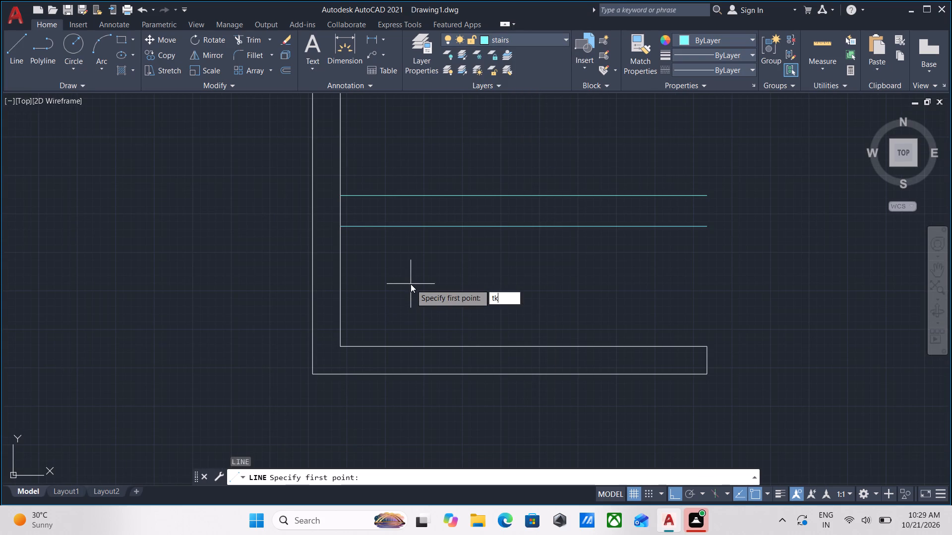
key("Return")
scroll(338, 376, "up", 2)
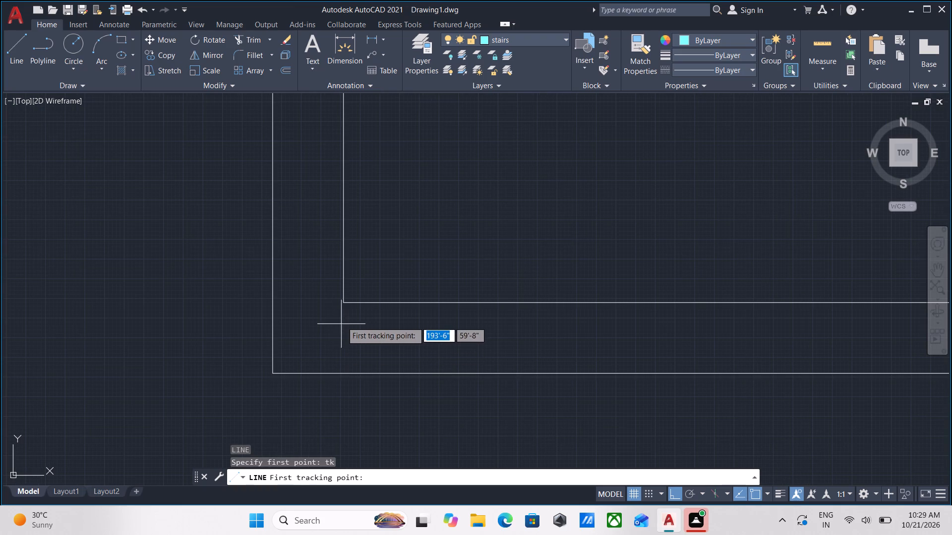
left_click(343, 299)
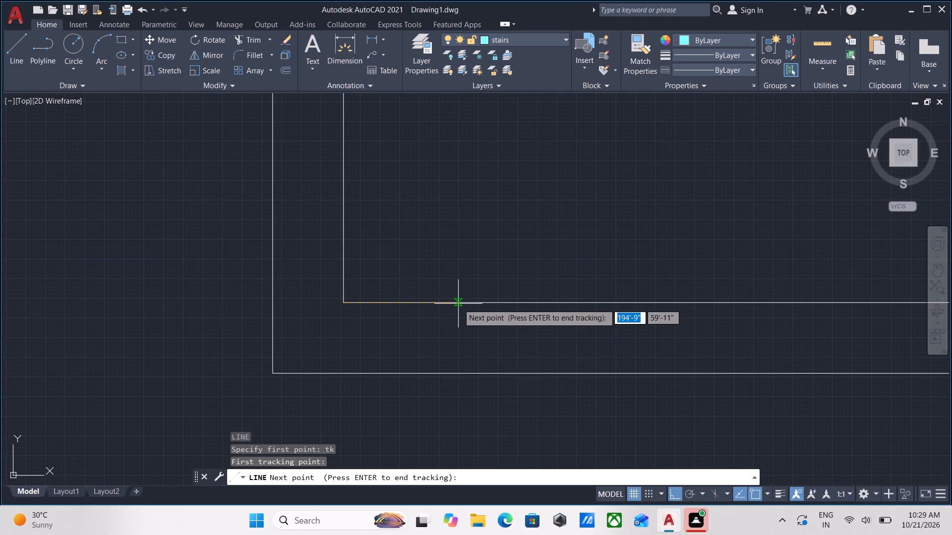
scroll(458, 304, "up", 1)
scroll(582, 312, "down", 1)
middle_click_drag(582, 312, 510, 309)
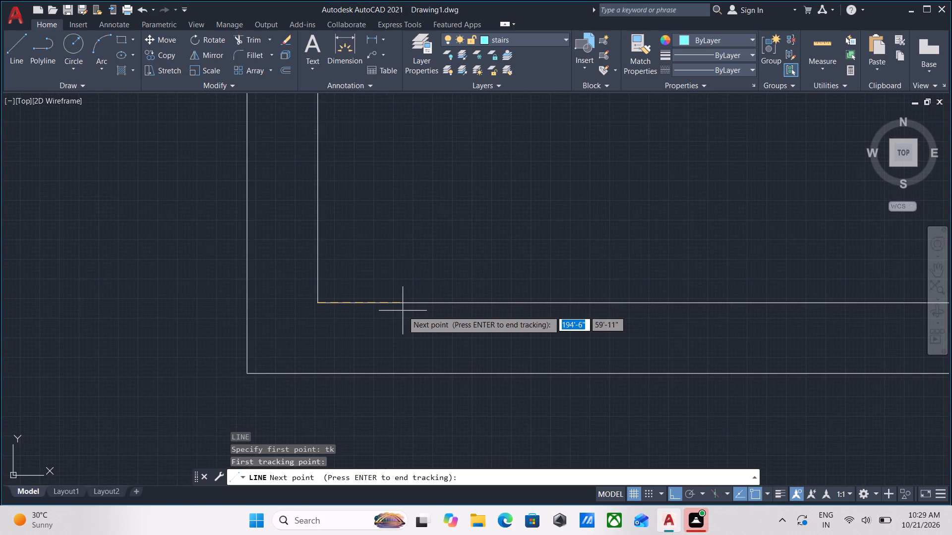
key("3")
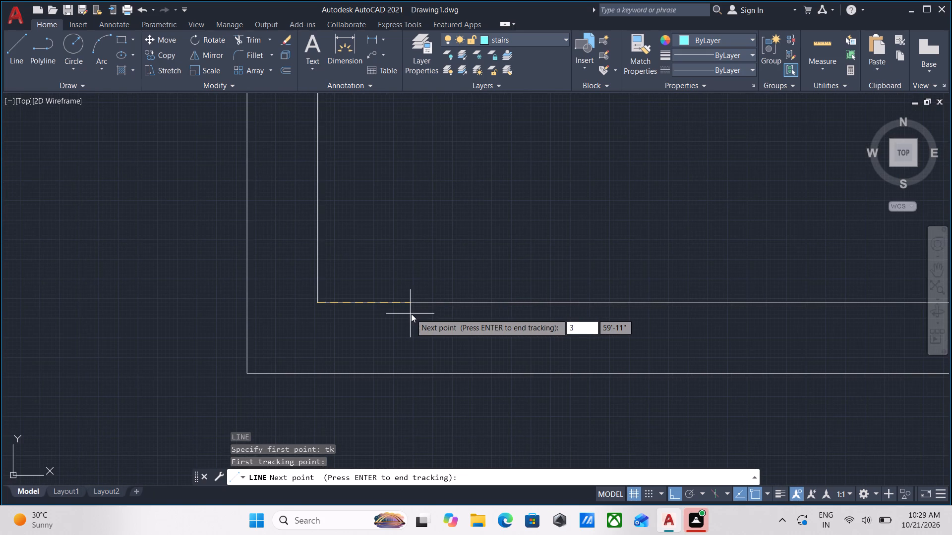
key("l")
key("BackSpace")
type("'3")
key("shift+quotedbl")
key("Return")
scroll(855, 178, "down", 3)
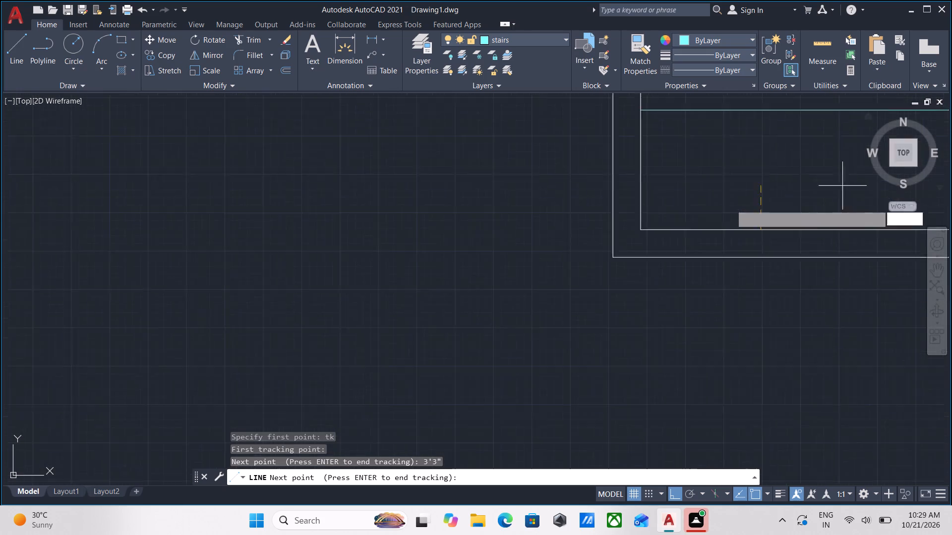
middle_click_drag(790, 206, 783, 245)
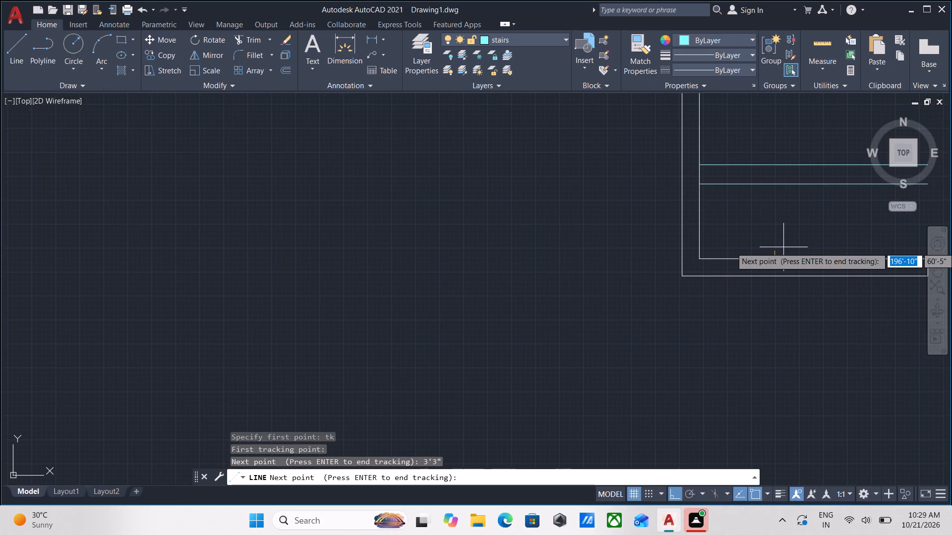
scroll(758, 250, "up", 1)
scroll(758, 248, "down", 2)
middle_click_drag(758, 248, 548, 335)
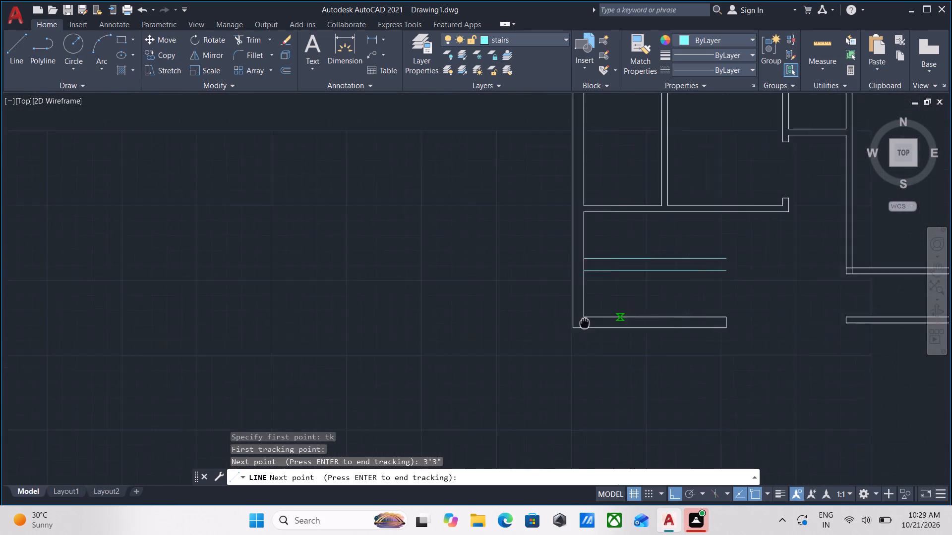
middle_click_drag(548, 335, 540, 337)
scroll(537, 337, "up", 5)
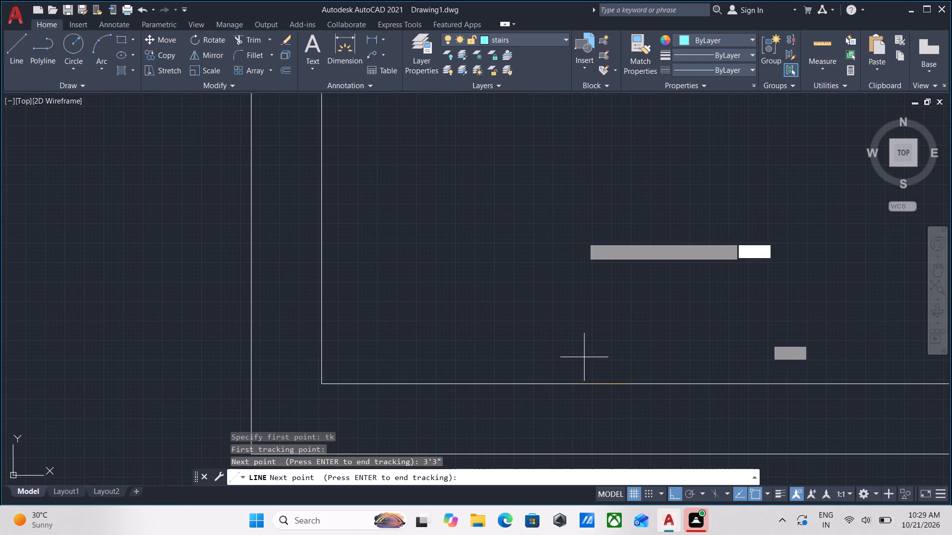
scroll(603, 240, "down", 4)
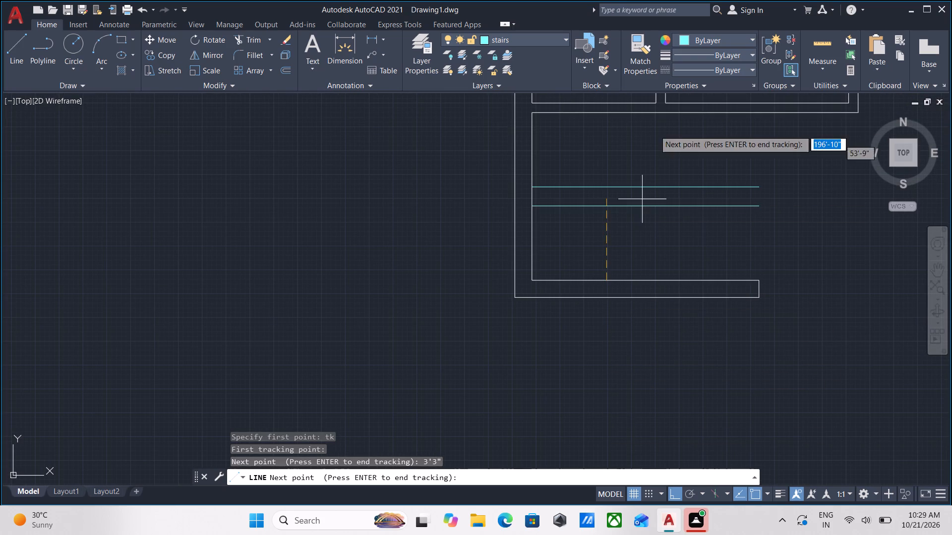
scroll(592, 227, "up", 1)
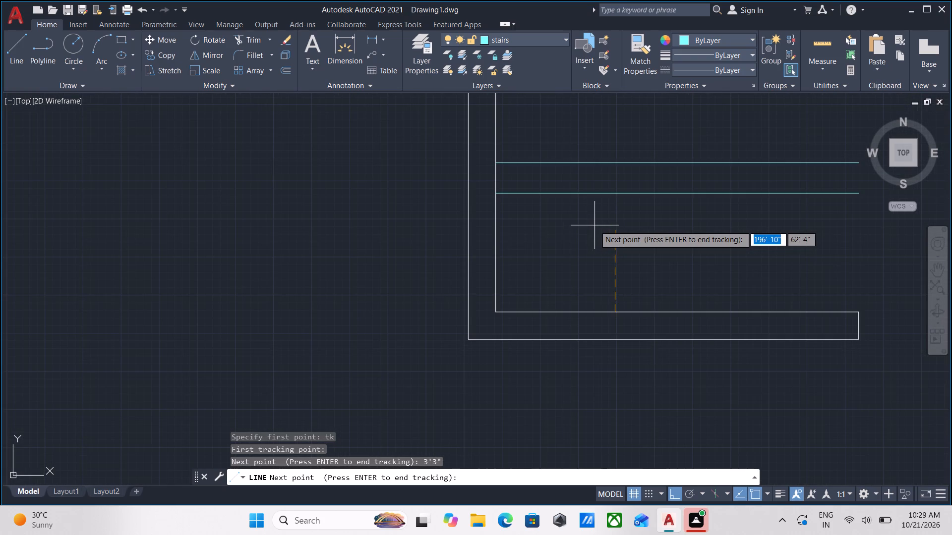
key("Return")
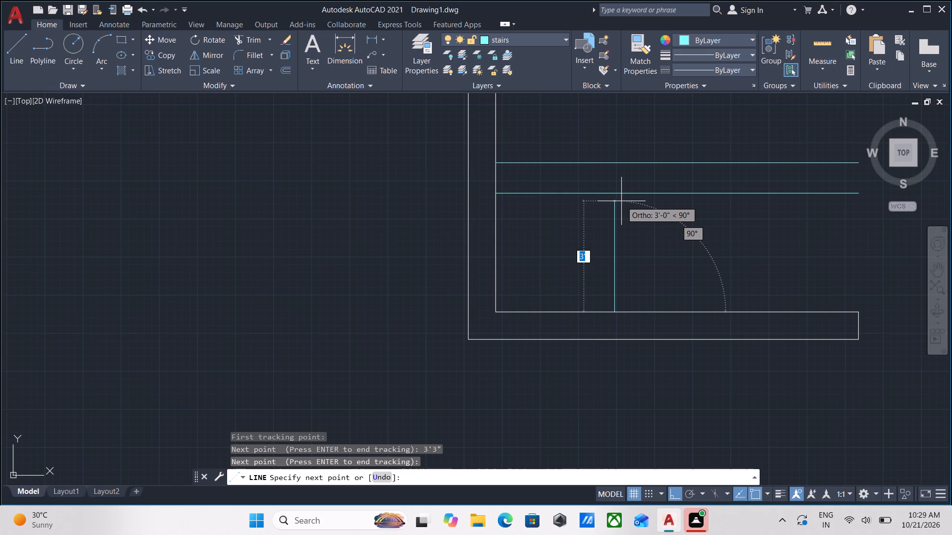
scroll(621, 201, "up", 1)
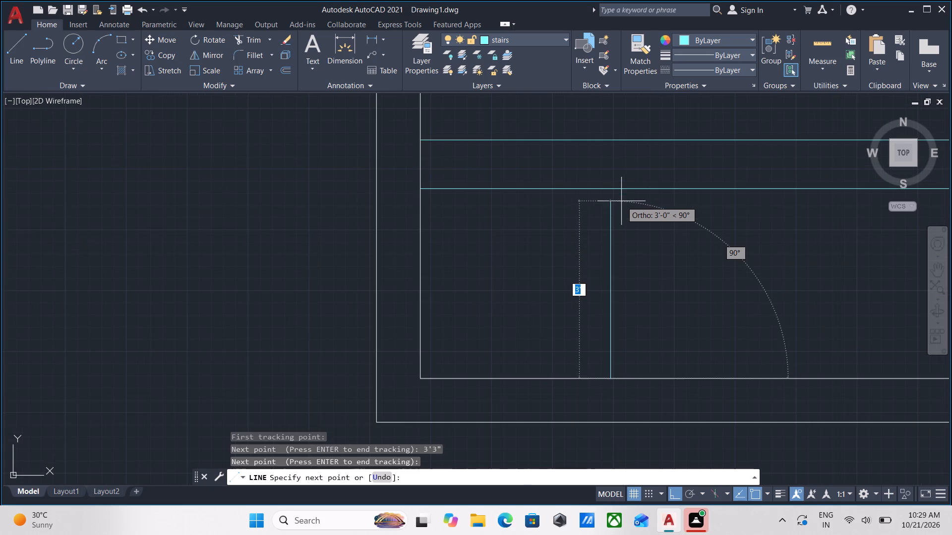
left_click(608, 191)
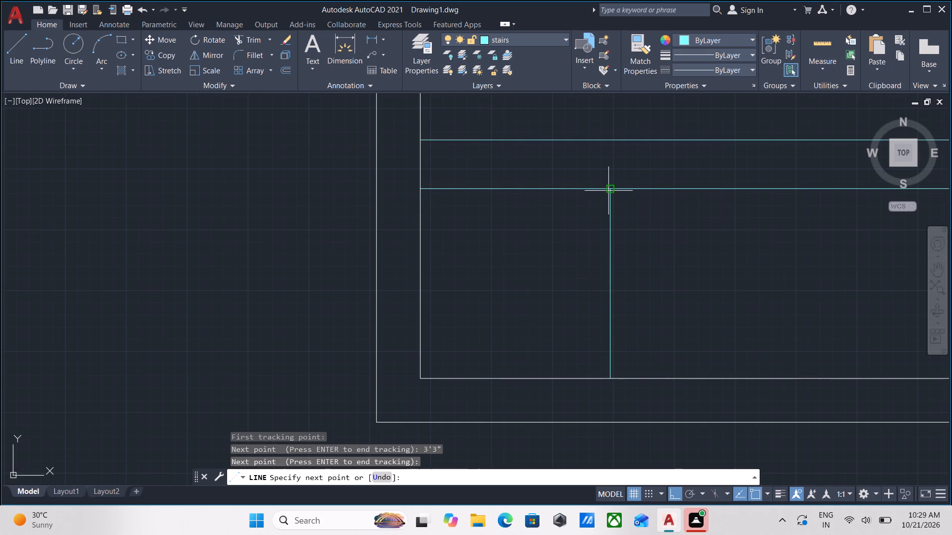
Continue the vertical line about 10" up to the upper horizontal stair line and about 3'-3" further to the room's upper wall.
scroll(608, 191, "down", 2)
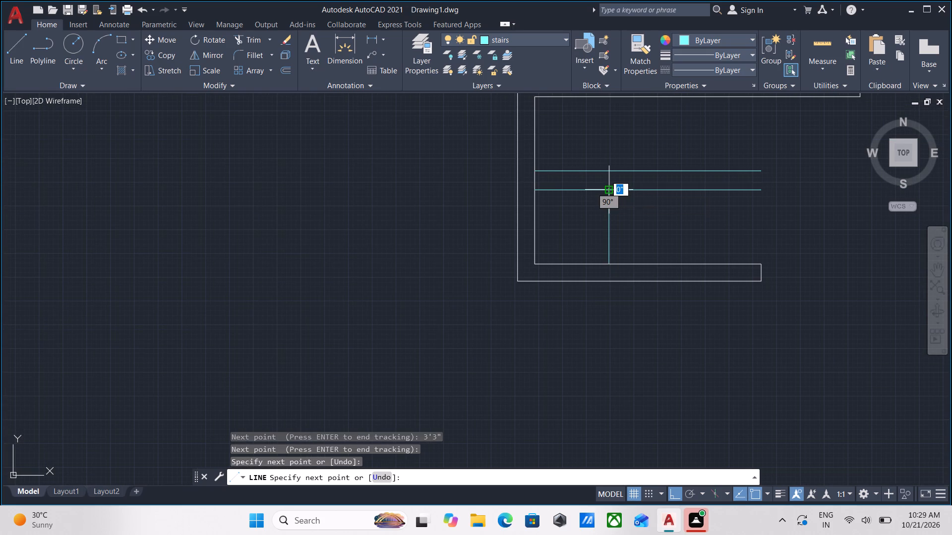
scroll(608, 176, "up", 2)
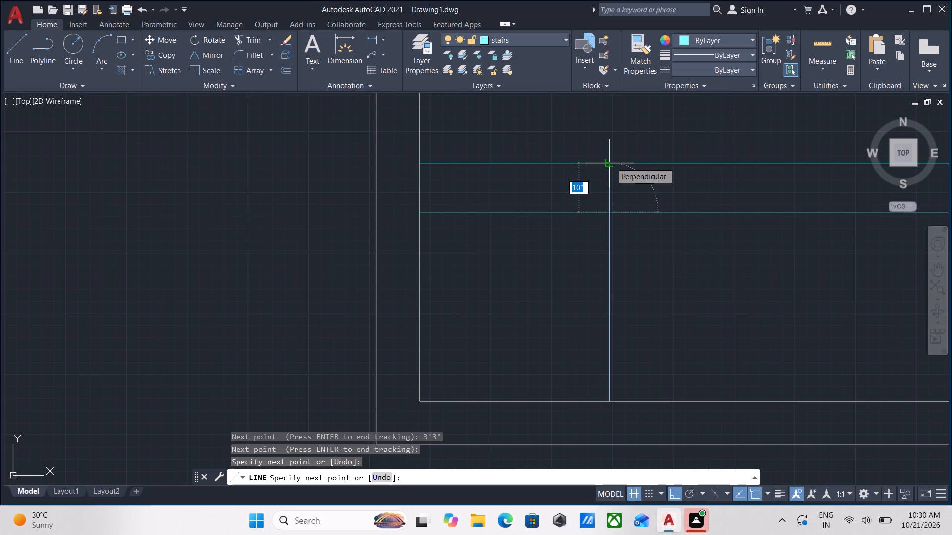
left_click(611, 162)
middle_click_drag(611, 150, 602, 248)
middle_click_drag(603, 176, 593, 312)
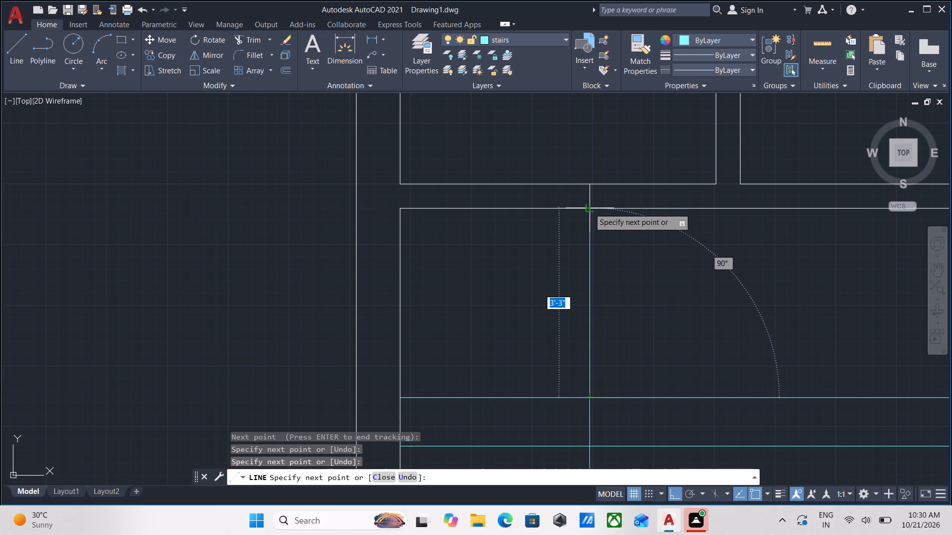
left_click(589, 208)
key("Escape")
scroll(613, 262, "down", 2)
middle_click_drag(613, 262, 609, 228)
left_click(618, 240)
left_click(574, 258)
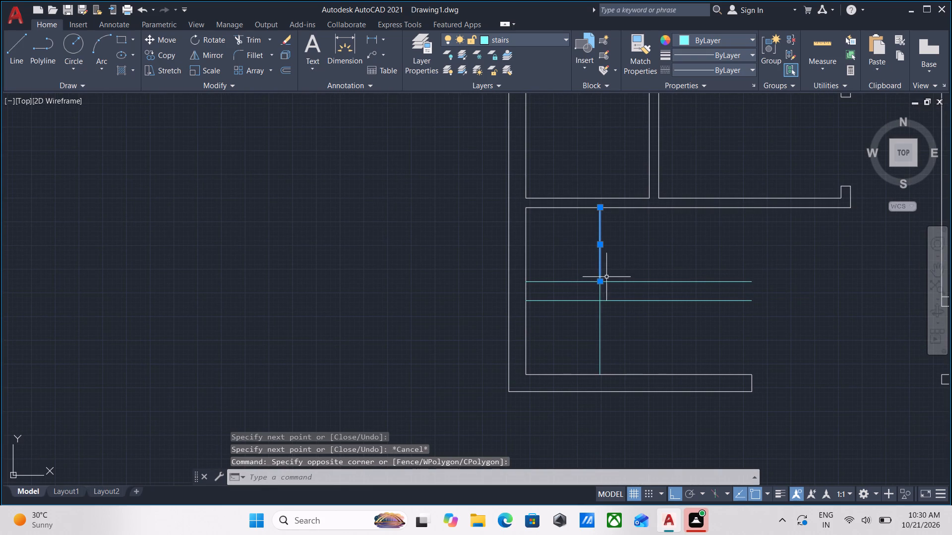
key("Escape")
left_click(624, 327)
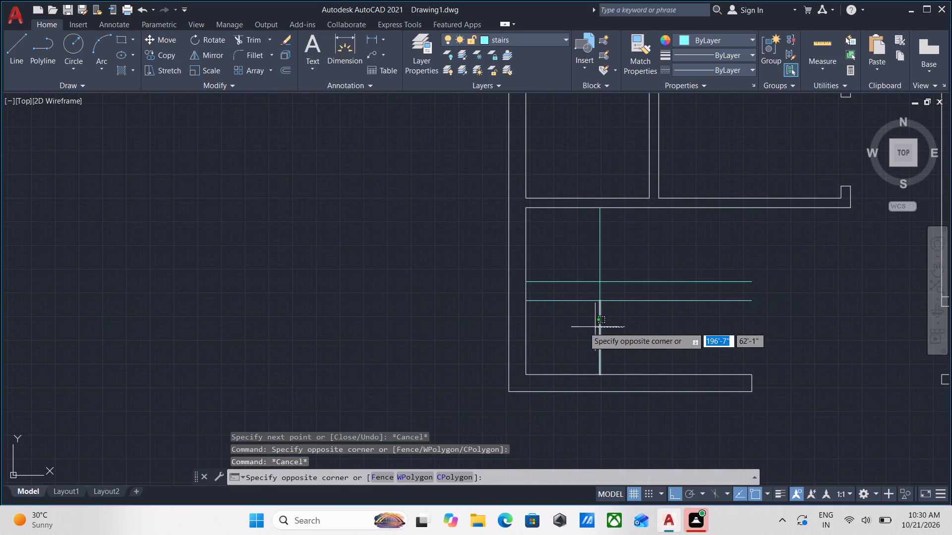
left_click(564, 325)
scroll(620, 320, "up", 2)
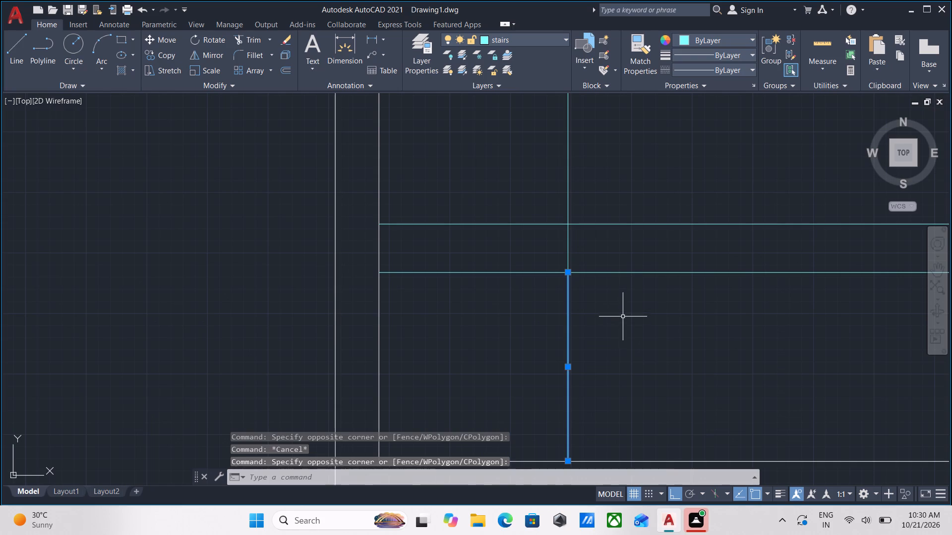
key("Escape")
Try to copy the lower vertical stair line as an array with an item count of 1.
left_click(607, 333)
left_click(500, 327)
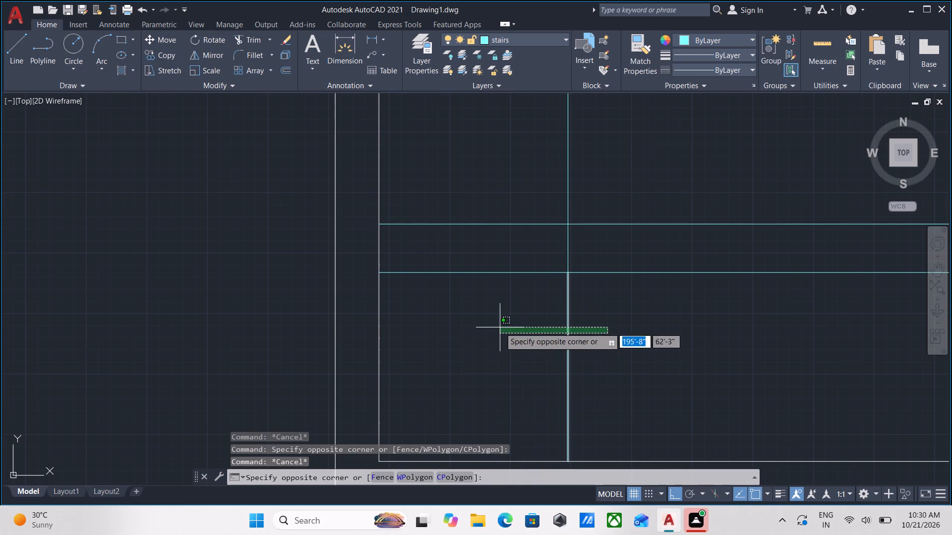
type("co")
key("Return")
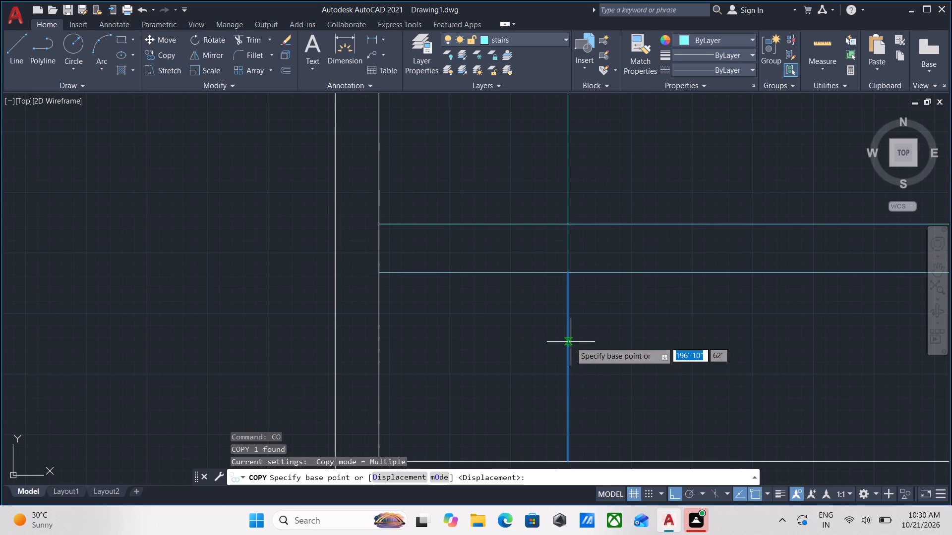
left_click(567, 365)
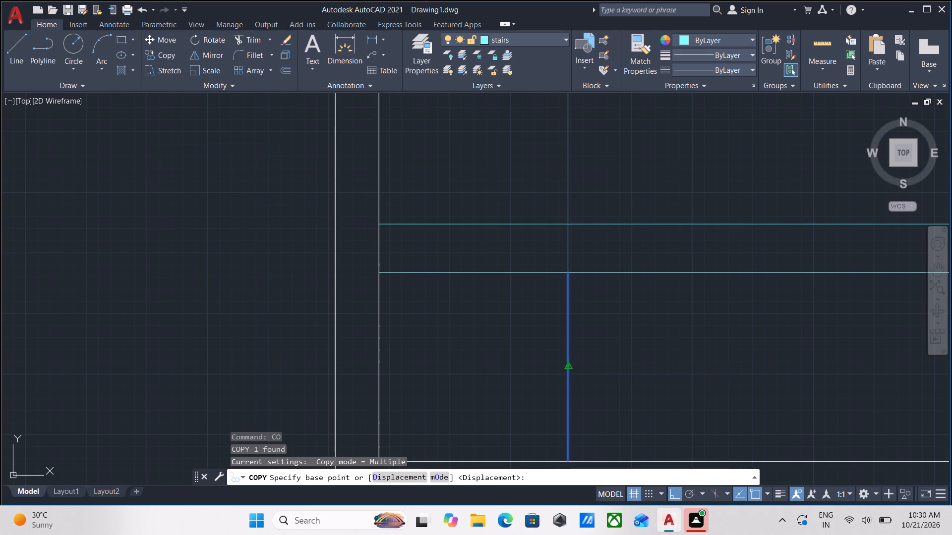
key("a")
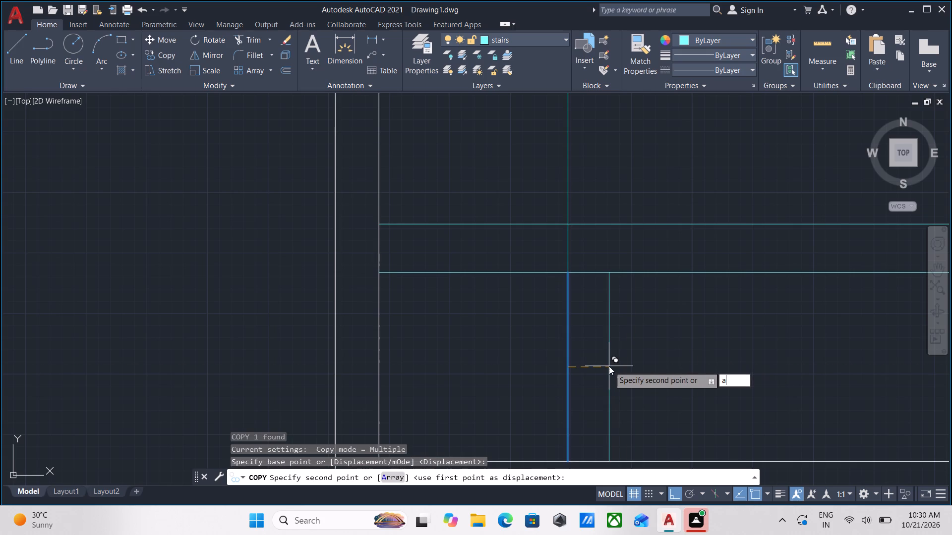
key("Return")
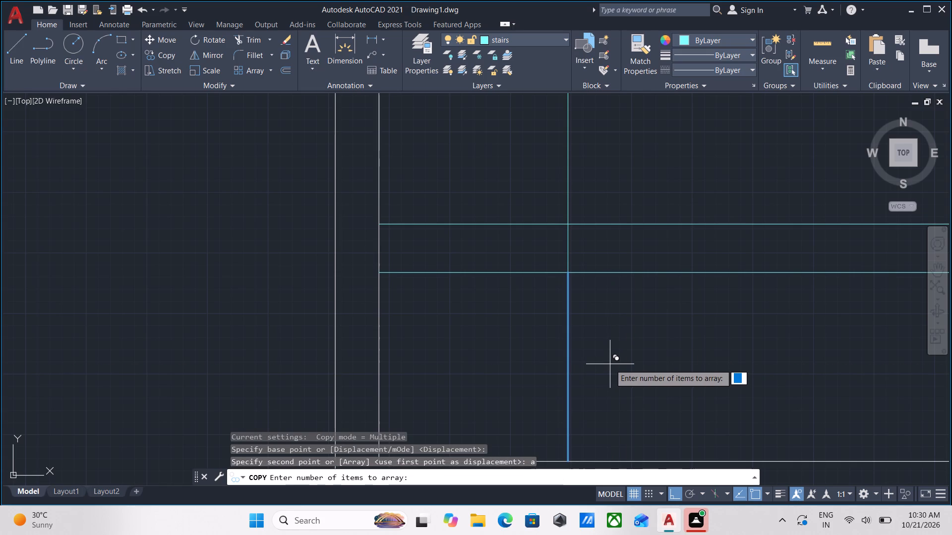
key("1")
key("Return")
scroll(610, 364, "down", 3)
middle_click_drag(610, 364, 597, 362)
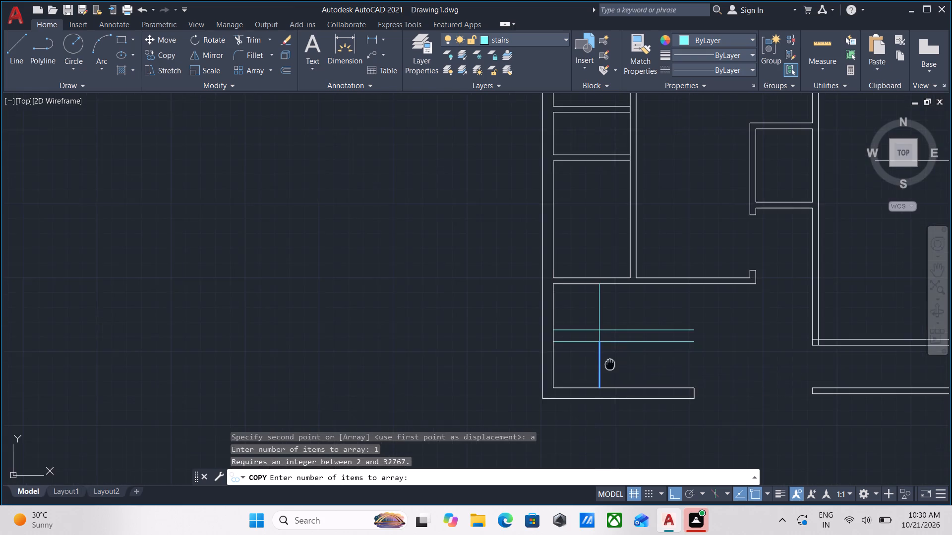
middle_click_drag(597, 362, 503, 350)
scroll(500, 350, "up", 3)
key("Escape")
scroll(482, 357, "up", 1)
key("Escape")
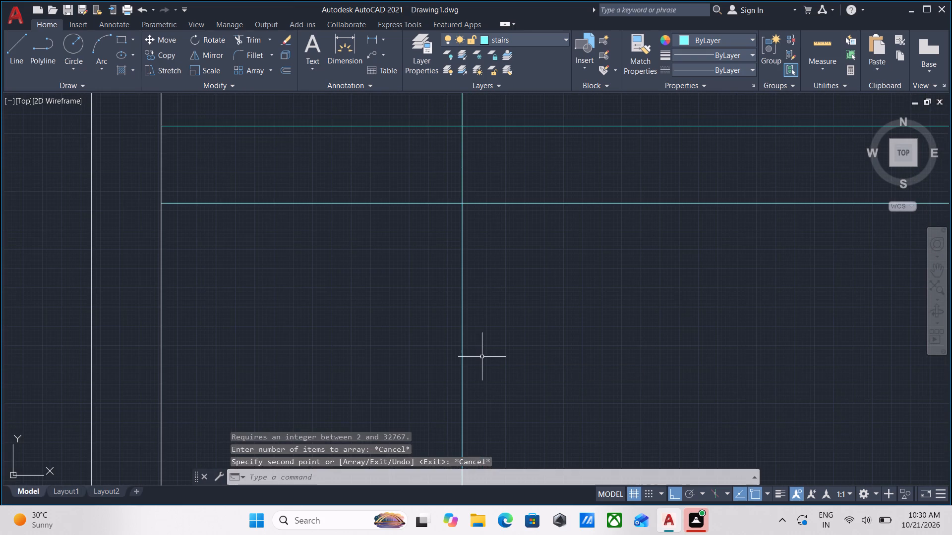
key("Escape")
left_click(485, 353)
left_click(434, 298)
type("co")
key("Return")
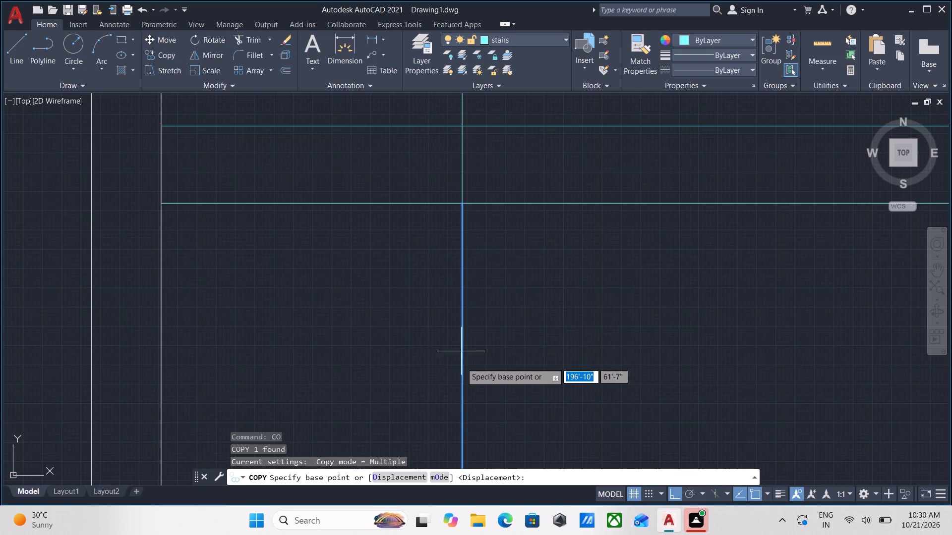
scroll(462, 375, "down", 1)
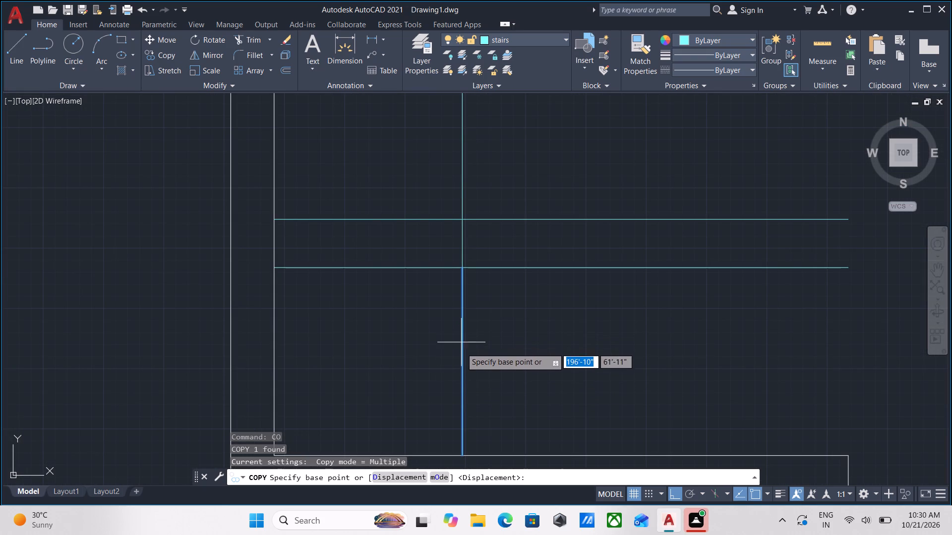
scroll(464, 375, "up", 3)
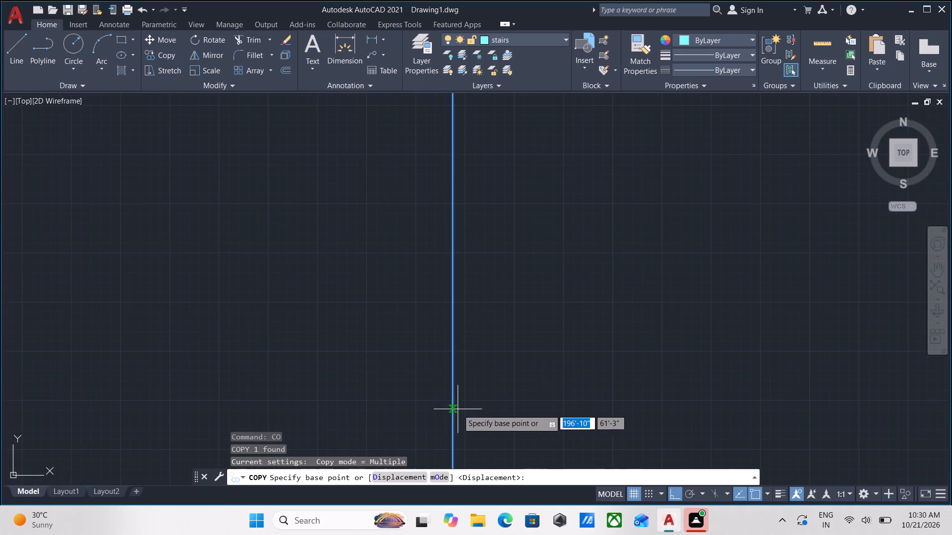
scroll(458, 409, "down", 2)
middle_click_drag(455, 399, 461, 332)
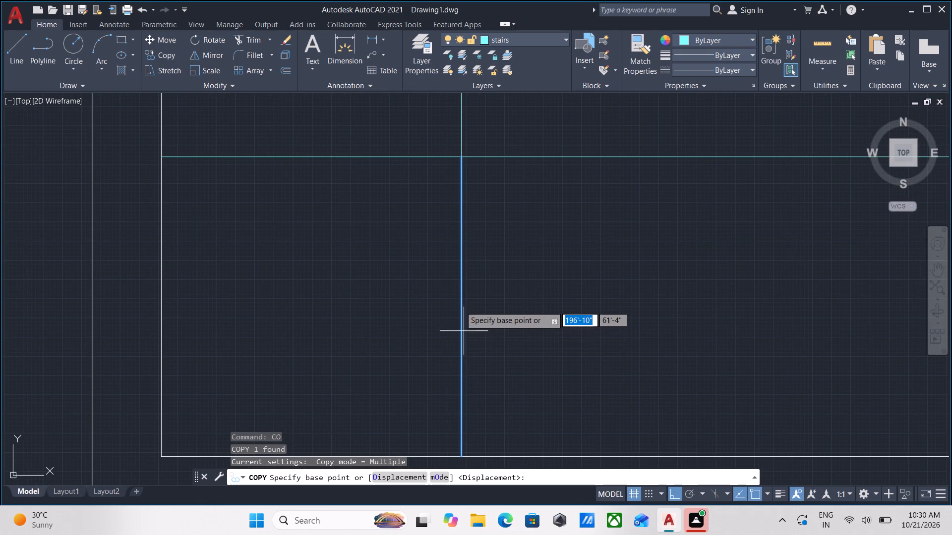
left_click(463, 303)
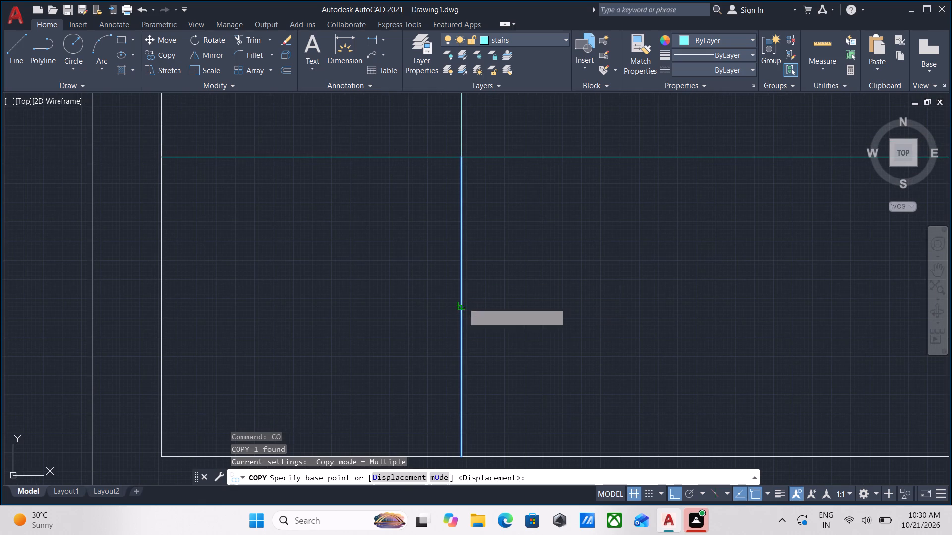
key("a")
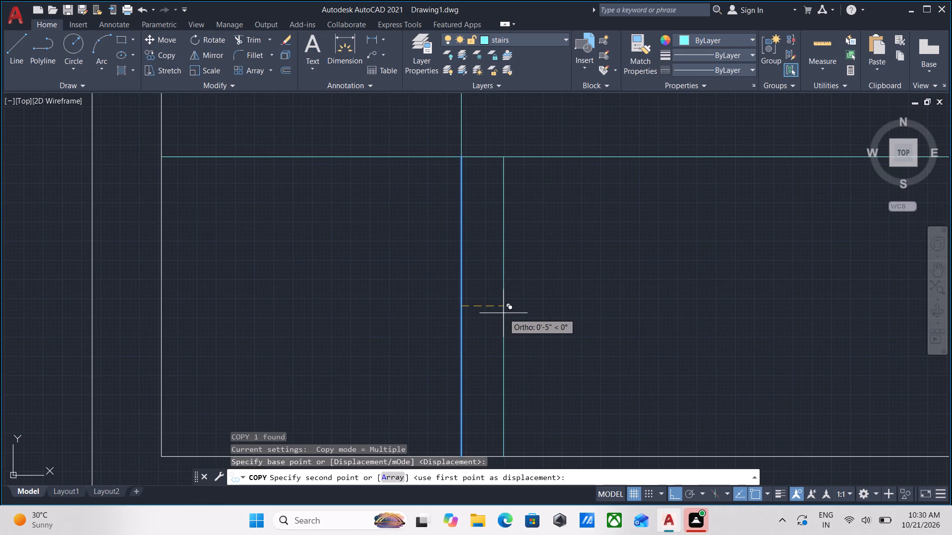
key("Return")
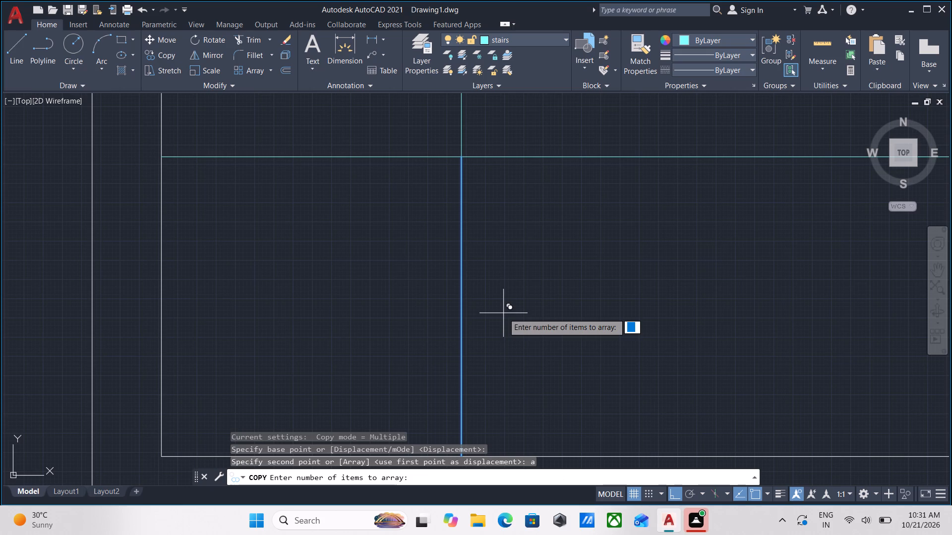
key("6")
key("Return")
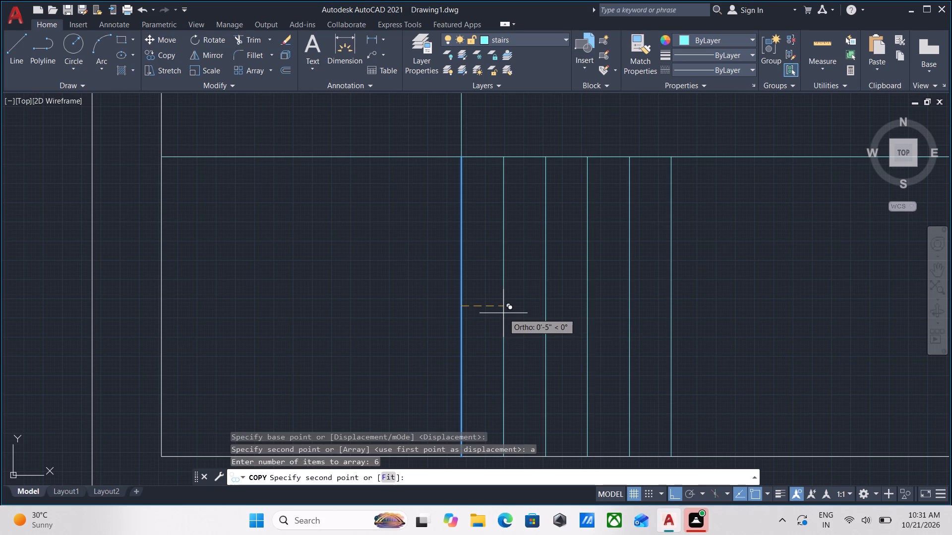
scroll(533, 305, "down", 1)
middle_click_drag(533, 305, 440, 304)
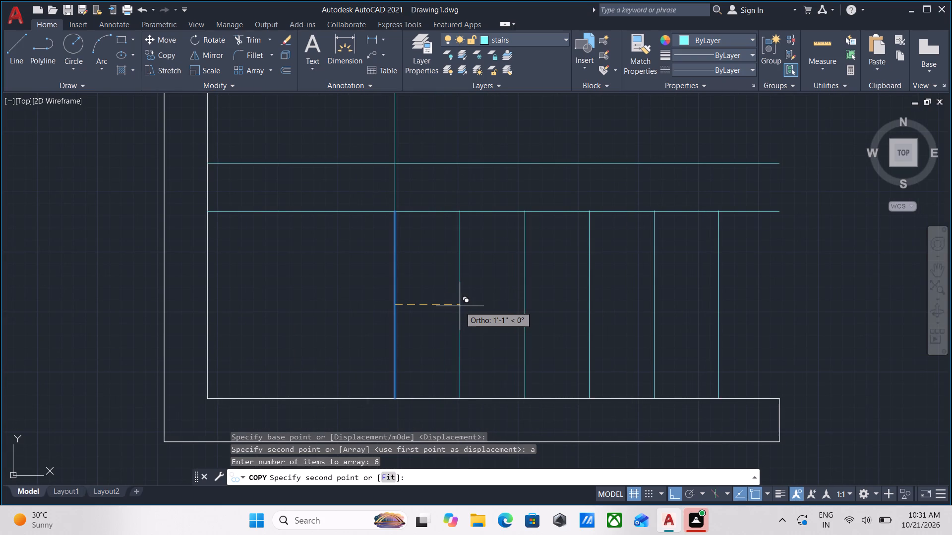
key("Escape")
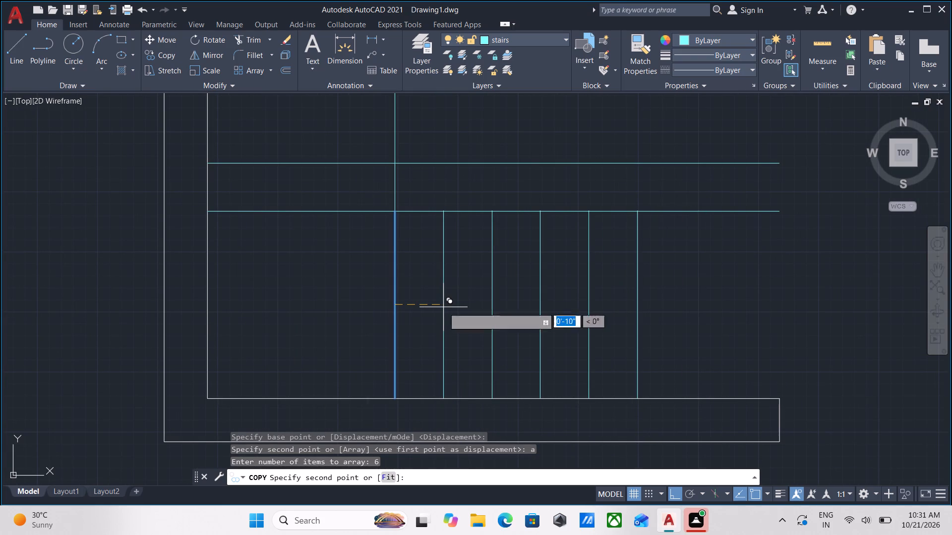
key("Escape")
Copy the lower vertical stair line to the right as a 9-item array spaced 1' apart, using its midpoint as base point.
left_click(405, 323)
left_click(374, 285)
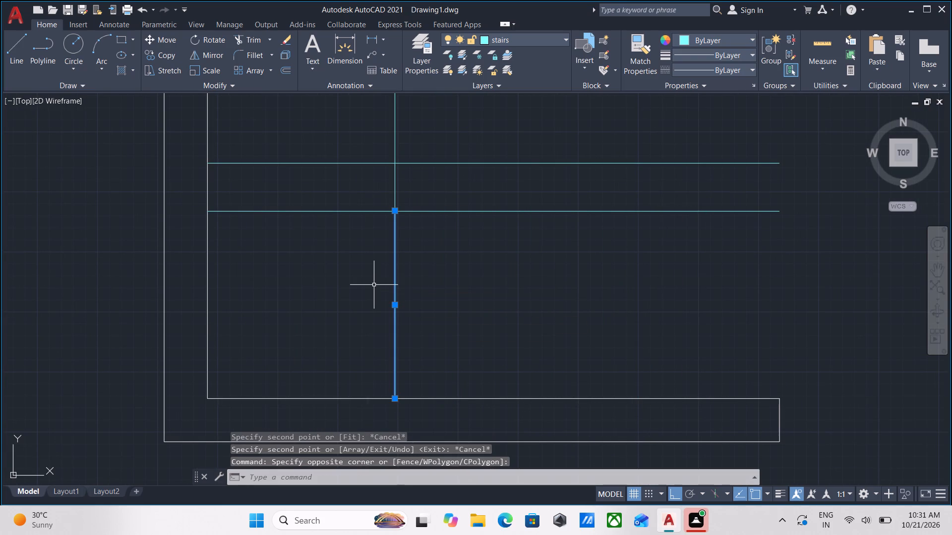
key("c")
key("o")
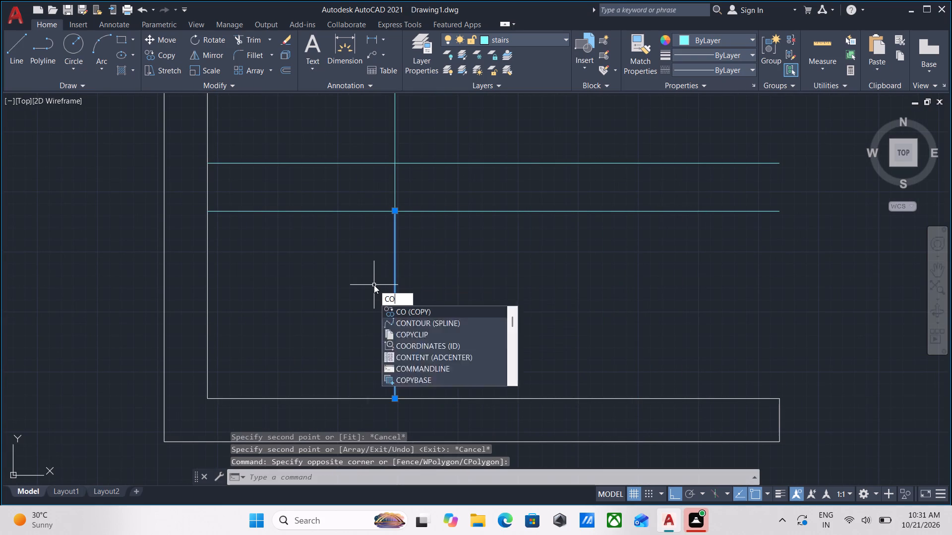
key("Return")
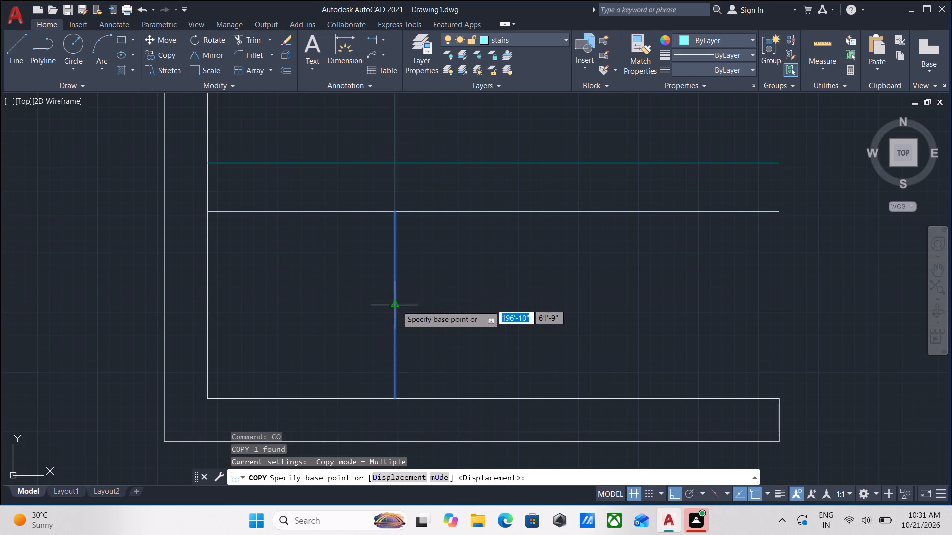
left_click(397, 309)
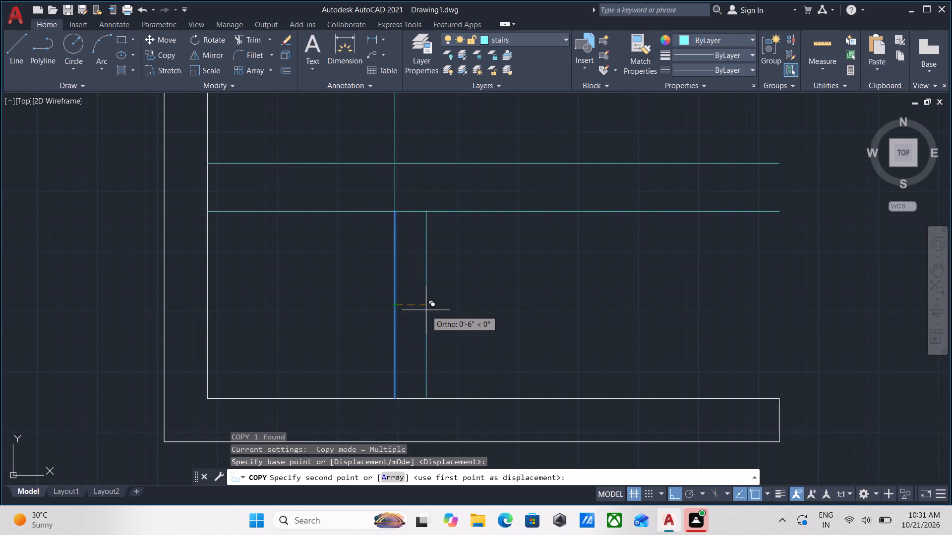
key("a")
key("Return")
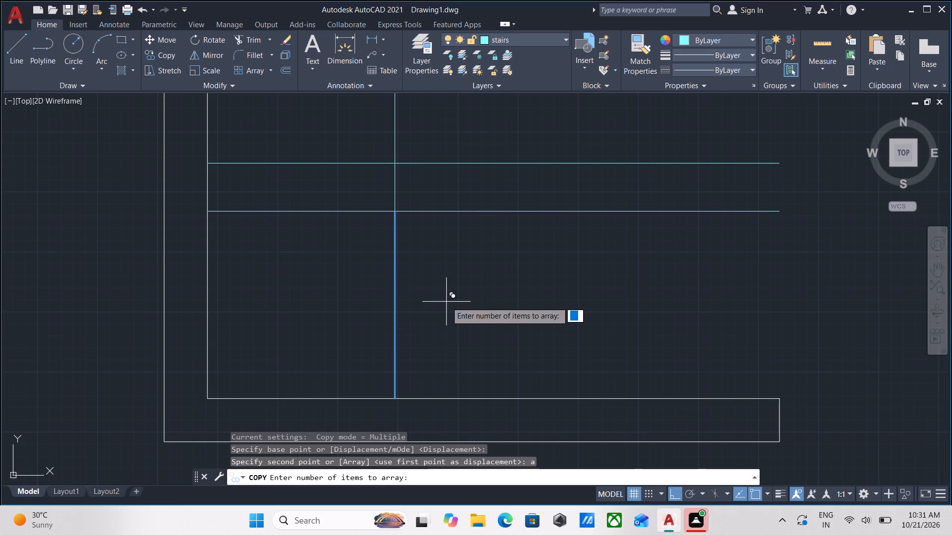
key("9")
key("Return")
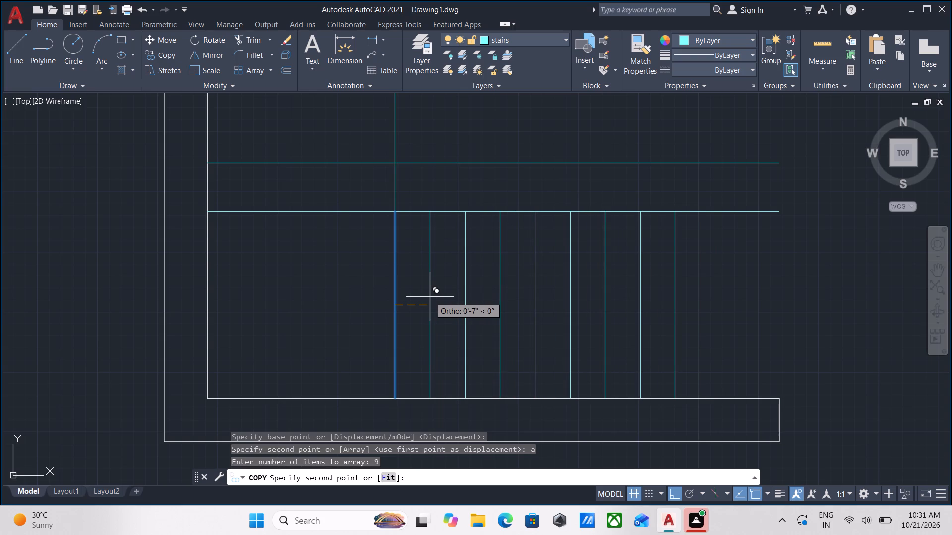
type("1'")
key("Return")
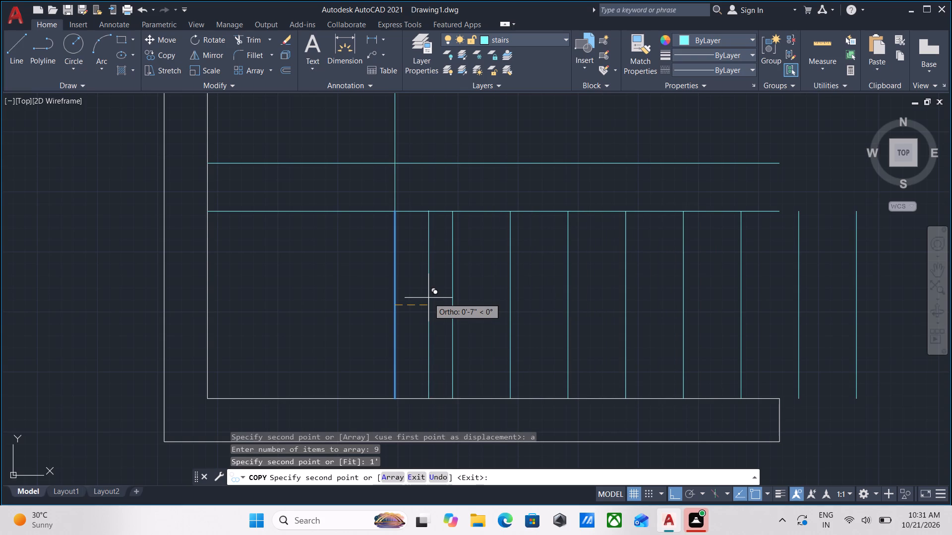
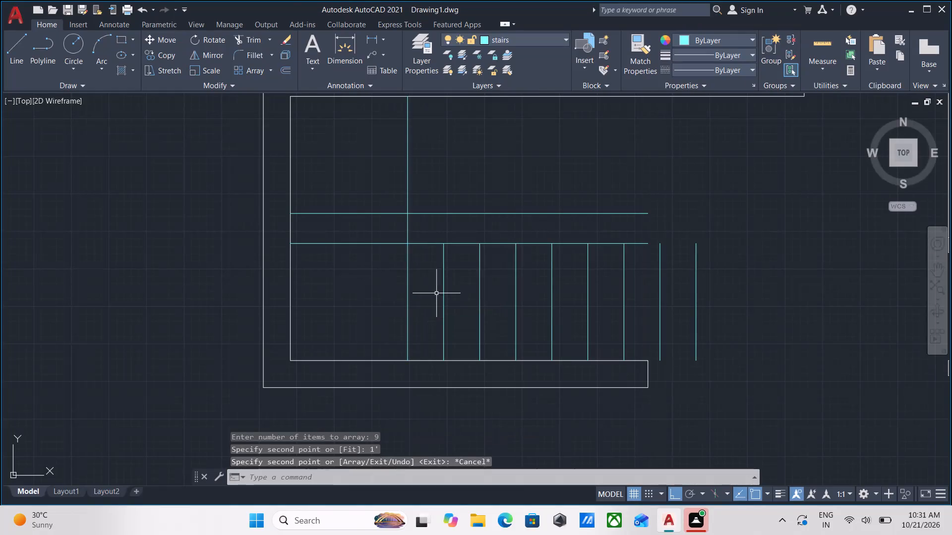
Check the spacing between the seventh and eighth treads of the lower flight with a linear dimension, without placing it.
middle_click_drag(685, 335, 611, 330)
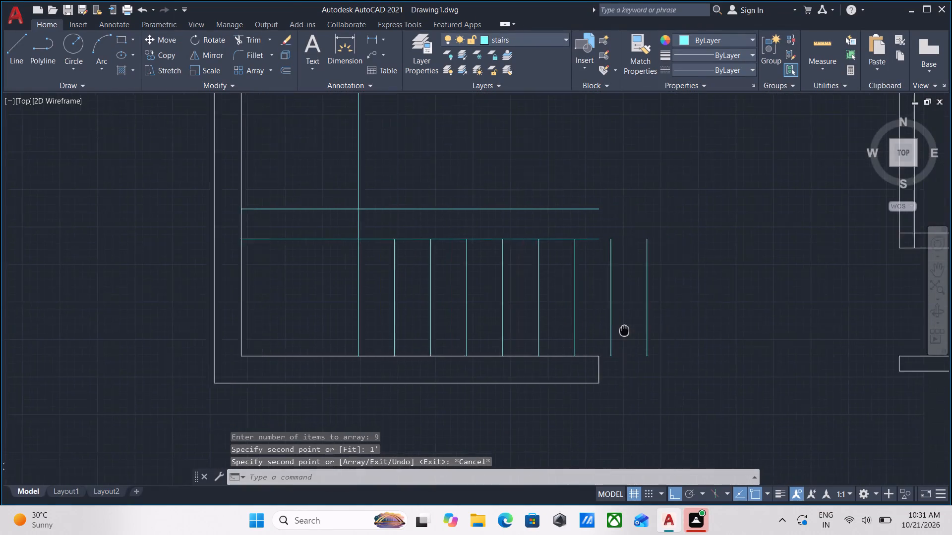
middle_click_drag(611, 330, 583, 329)
scroll(560, 310, "up", 2)
scroll(568, 303, "down", 2)
middle_click_drag(568, 303, 563, 297)
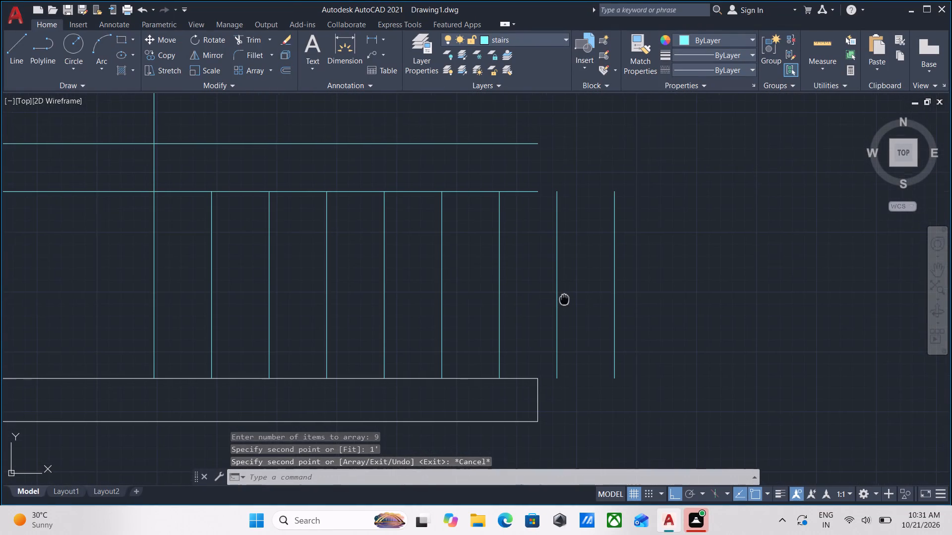
scroll(539, 296, "up", 2)
type("dli")
key("Return")
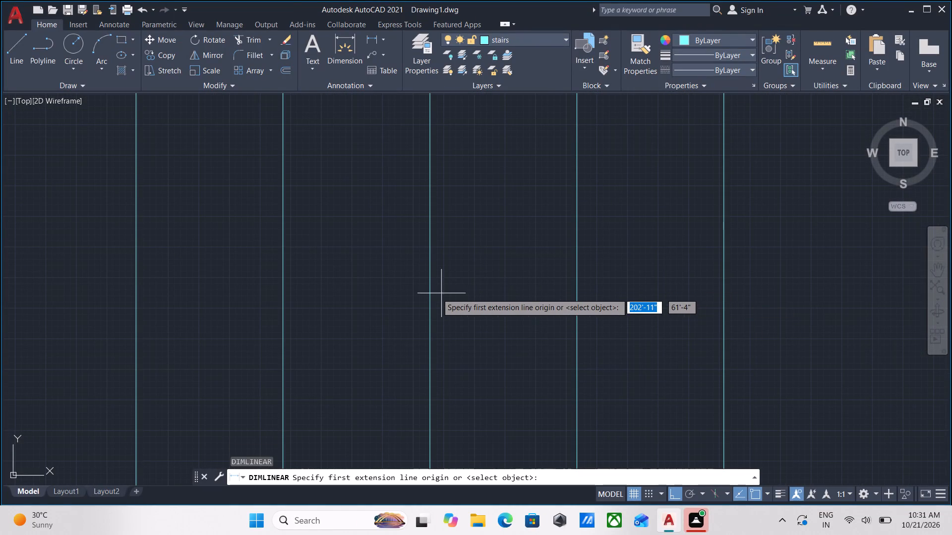
left_click(427, 292)
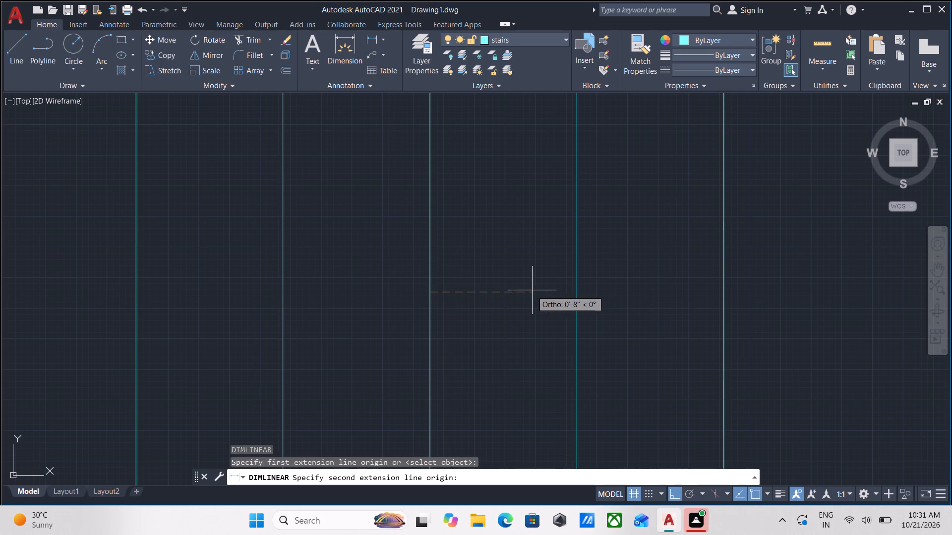
left_click(576, 294)
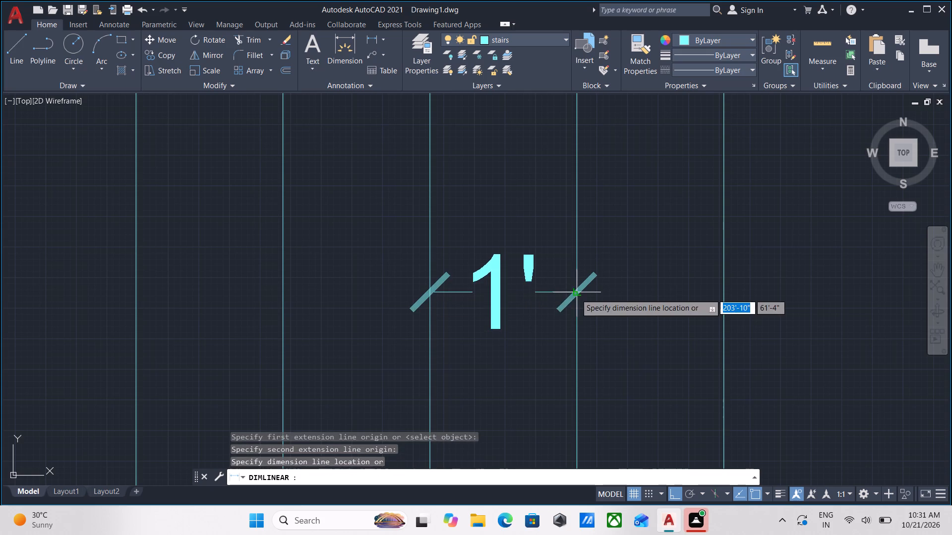
scroll(533, 295, "down", 3)
scroll(533, 295, "up", 4)
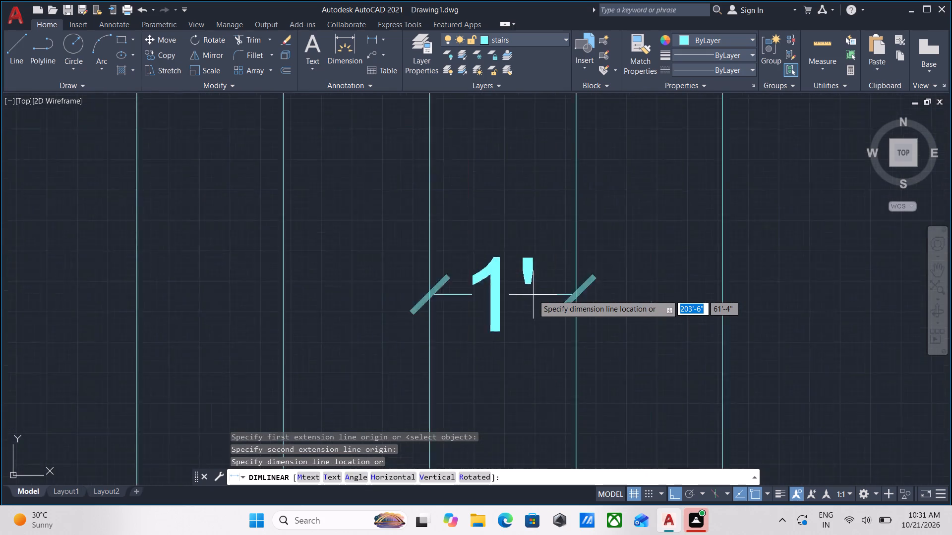
scroll(533, 295, "down", 3)
key("Escape")
key("Escape")
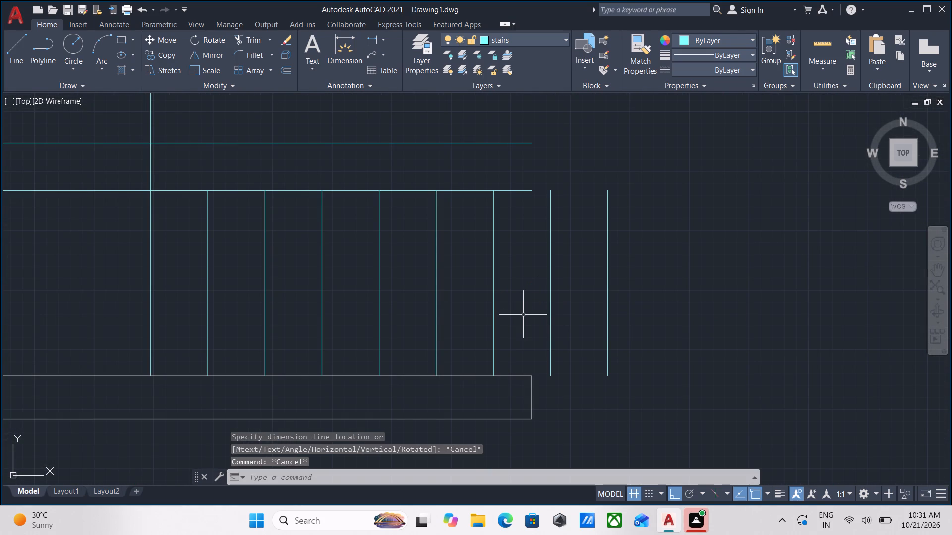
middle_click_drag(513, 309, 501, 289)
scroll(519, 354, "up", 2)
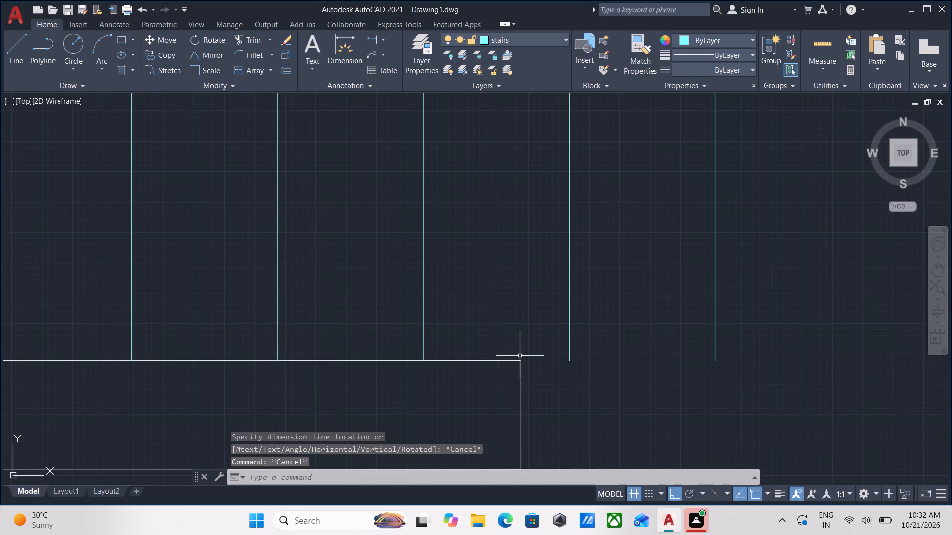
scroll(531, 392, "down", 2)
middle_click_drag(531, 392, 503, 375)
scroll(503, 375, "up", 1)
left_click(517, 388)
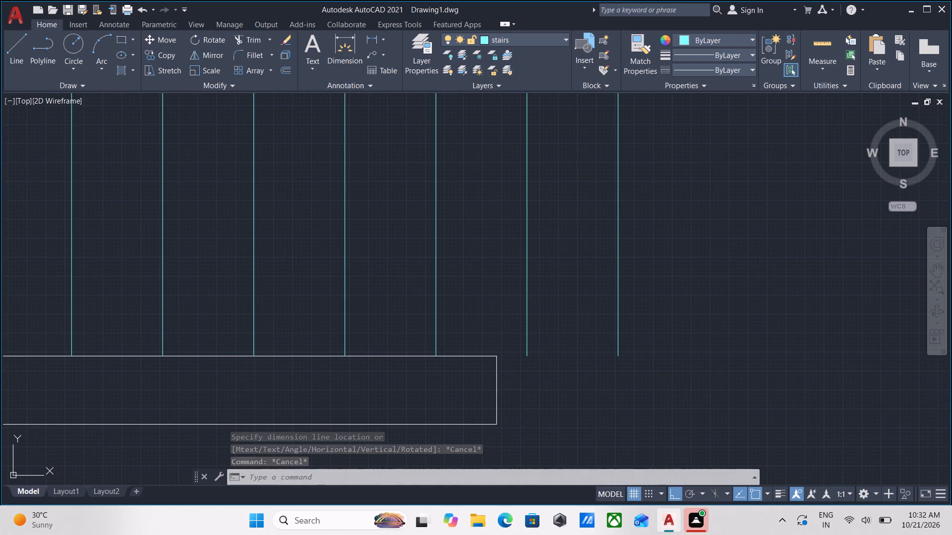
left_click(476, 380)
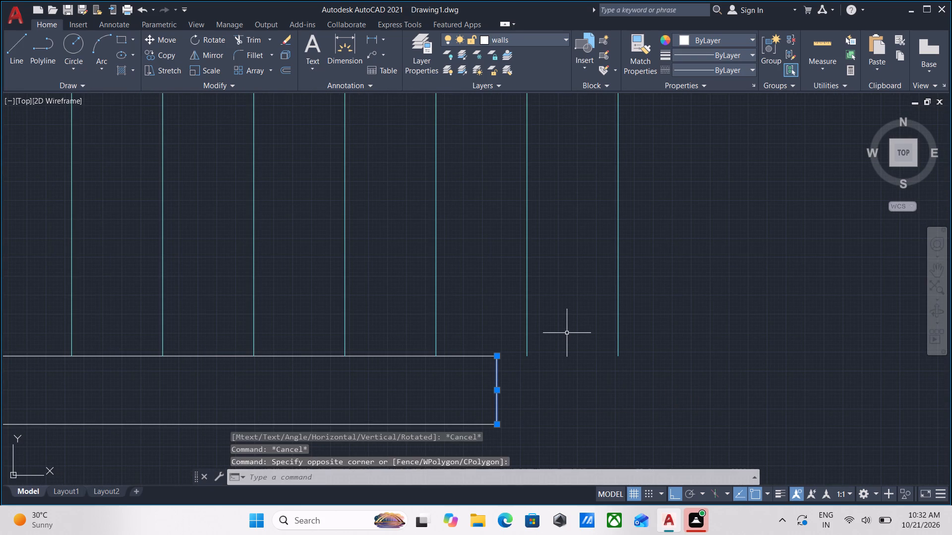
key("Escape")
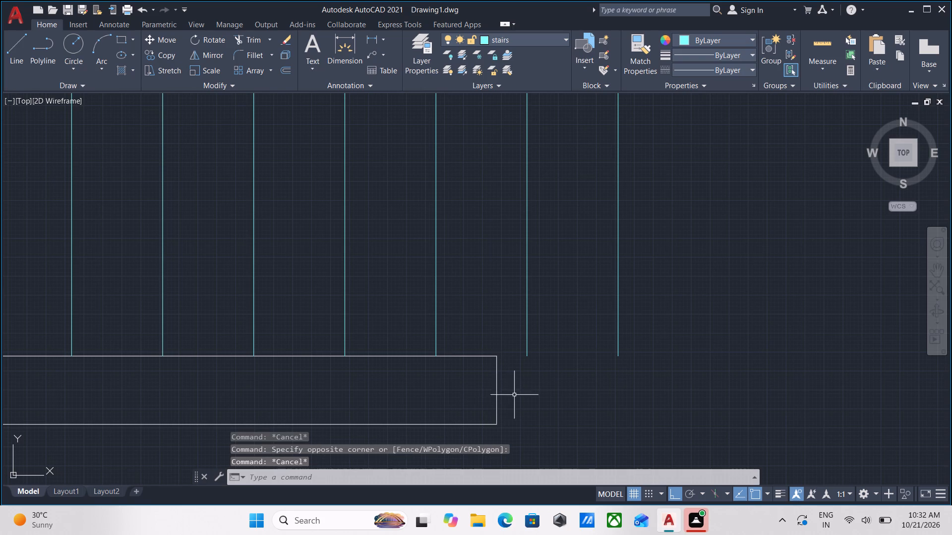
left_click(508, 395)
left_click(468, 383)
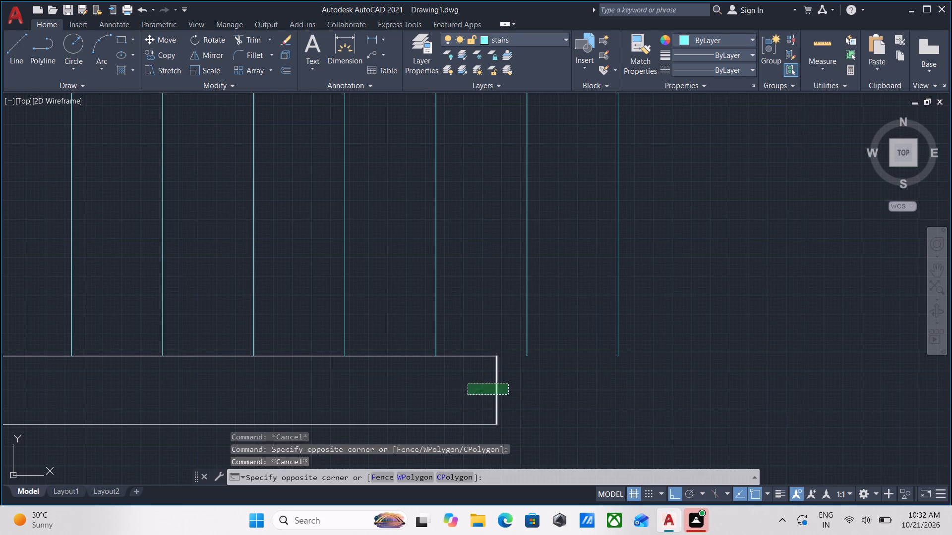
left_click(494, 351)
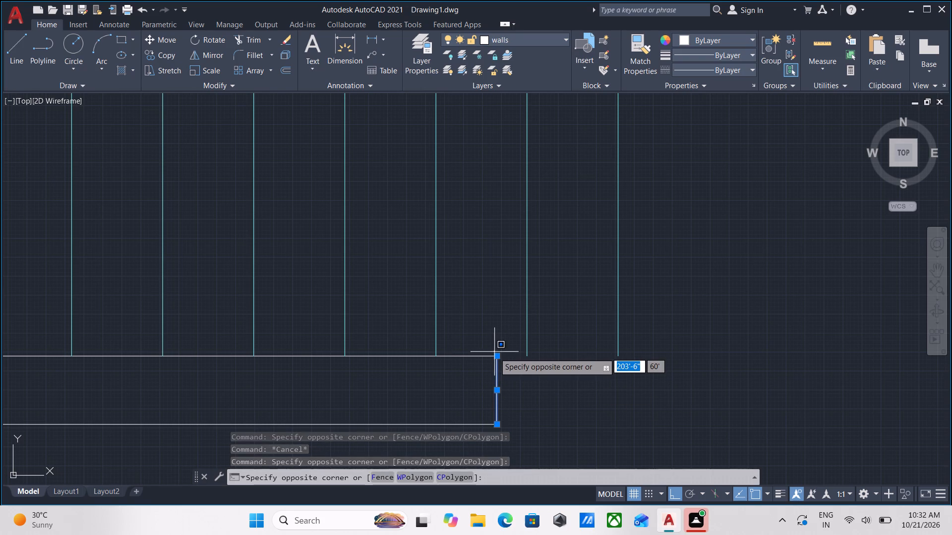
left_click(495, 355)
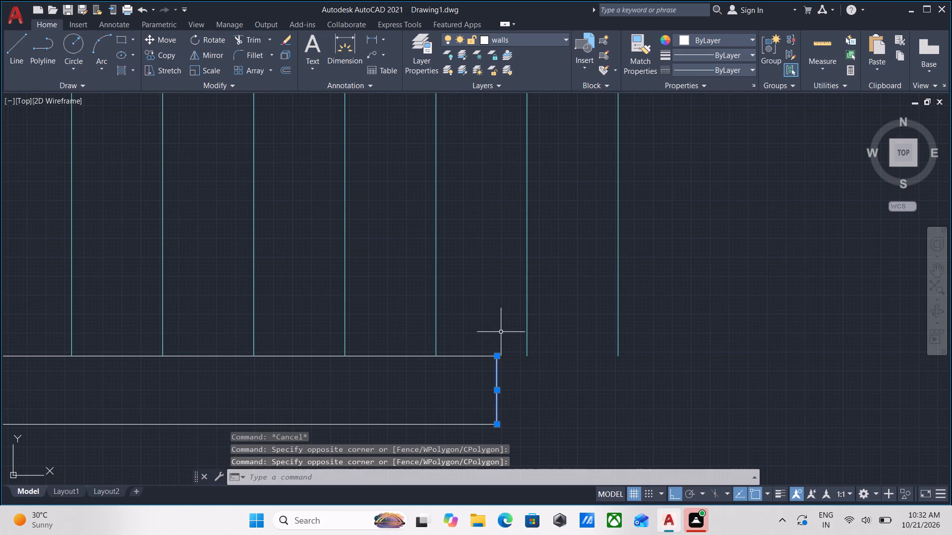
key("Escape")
Move the short end line of the bottom wall about 4" right, from its upper endpoint to the eighth tread's lower endpoint.
left_click(501, 389)
left_click(480, 379)
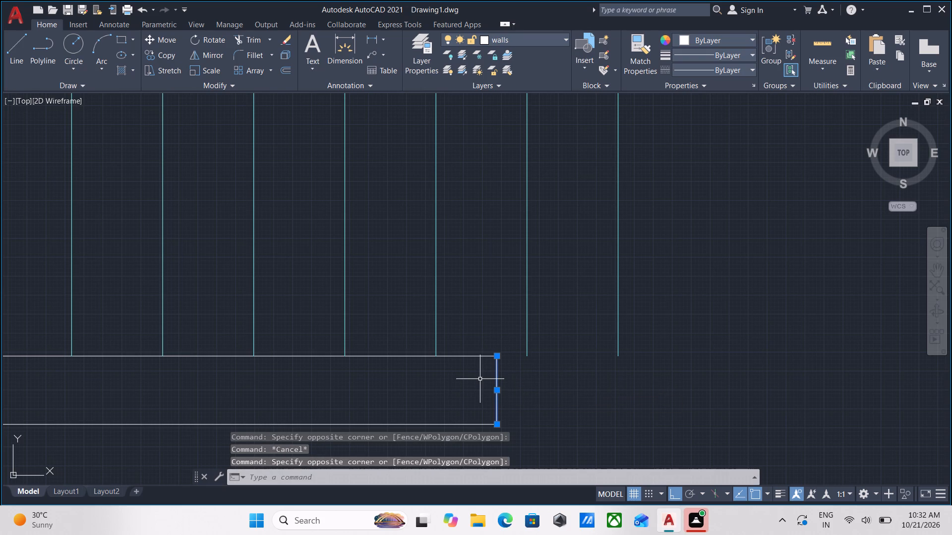
key("m")
key("Return")
scroll(493, 367, "up", 2)
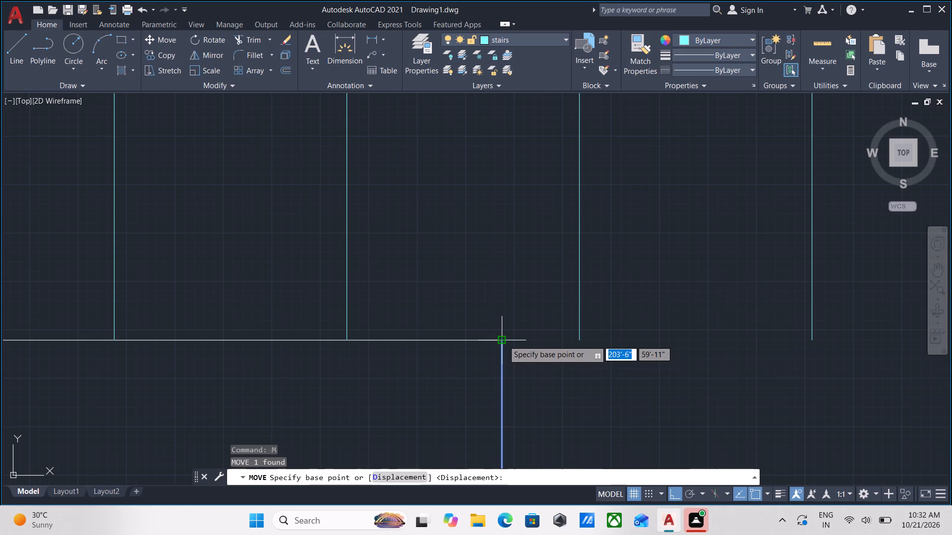
left_click(503, 340)
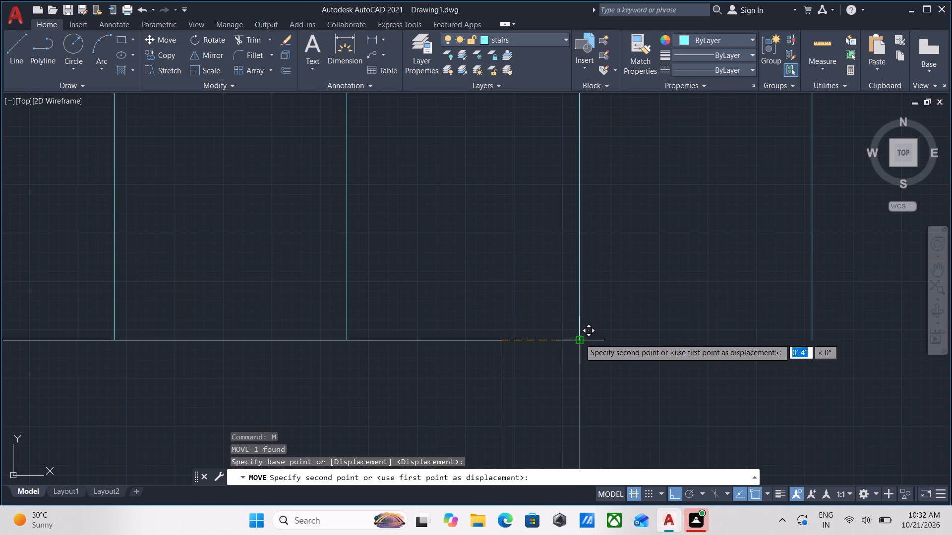
left_click(580, 338)
scroll(495, 365, "down", 3)
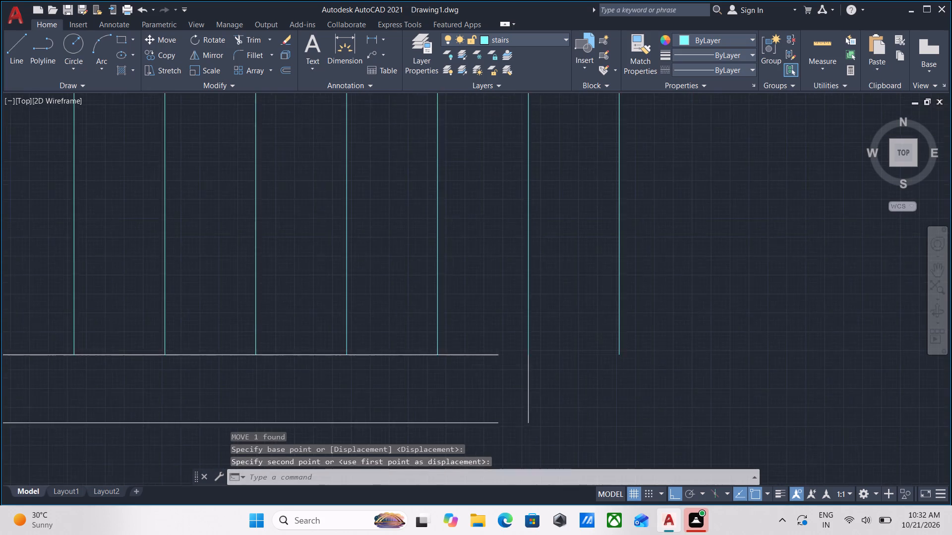
Extend the bottom wall's inner edge and the lower horizontal stair line to the eighth tread line.
middle_click_drag(542, 334, 528, 380)
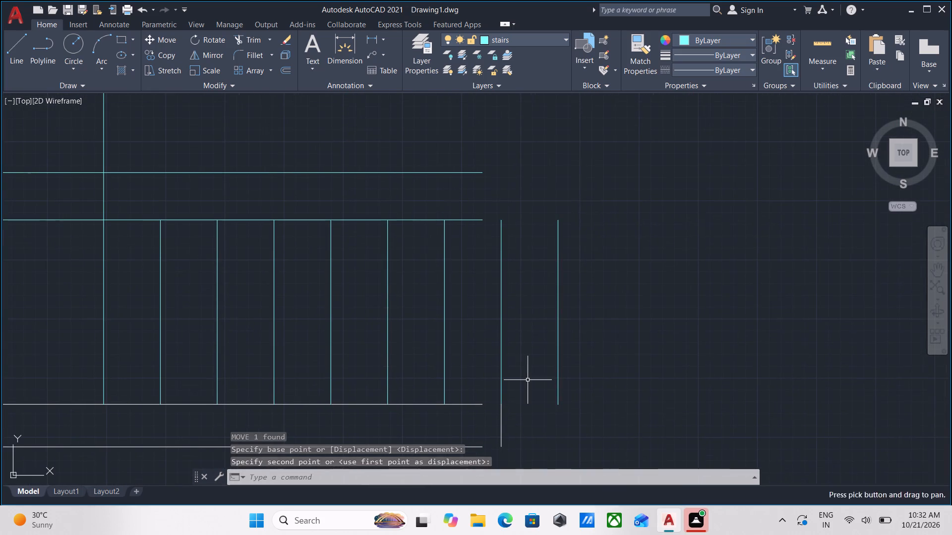
scroll(524, 357, "down", 2)
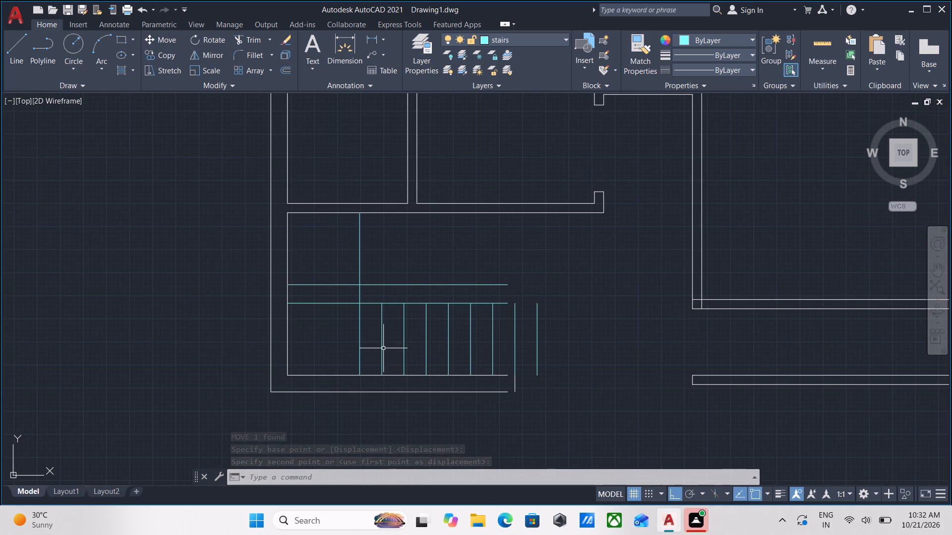
scroll(422, 351, "up", 2)
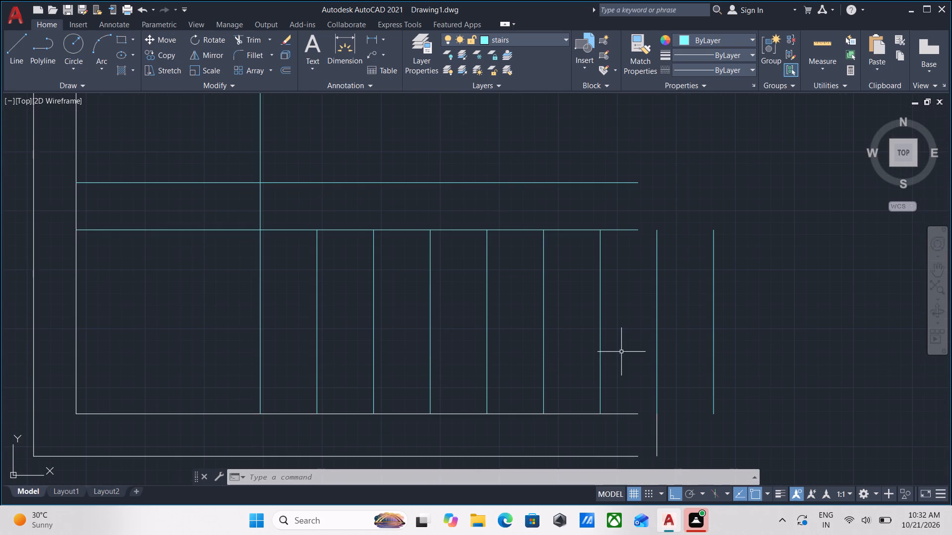
scroll(629, 396, "up", 2)
middle_click_drag(623, 396, 600, 381)
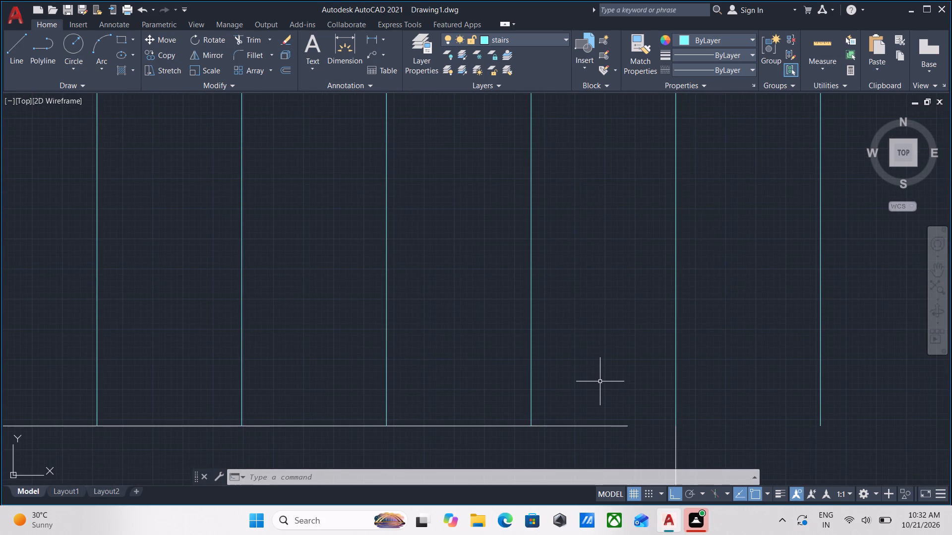
key("Escape")
middle_click(600, 381)
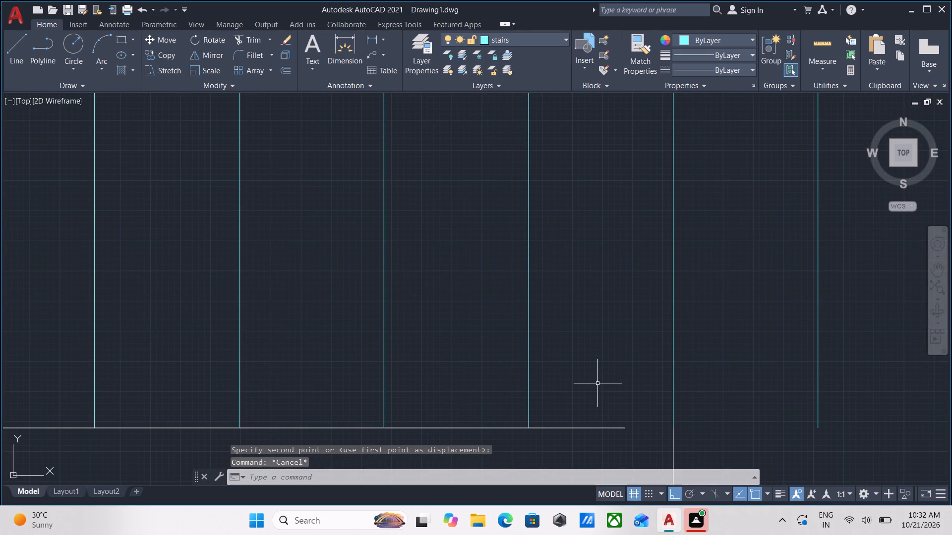
type("ex")
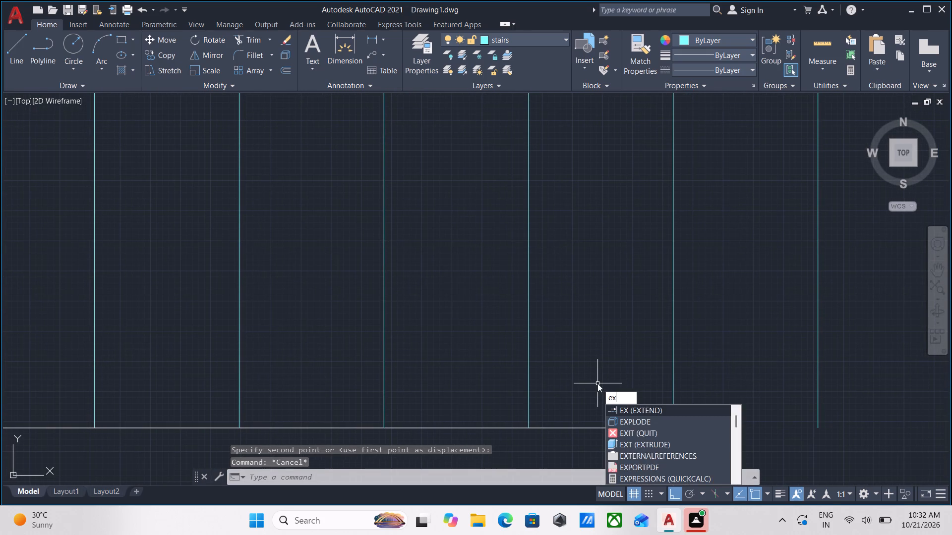
key("Return")
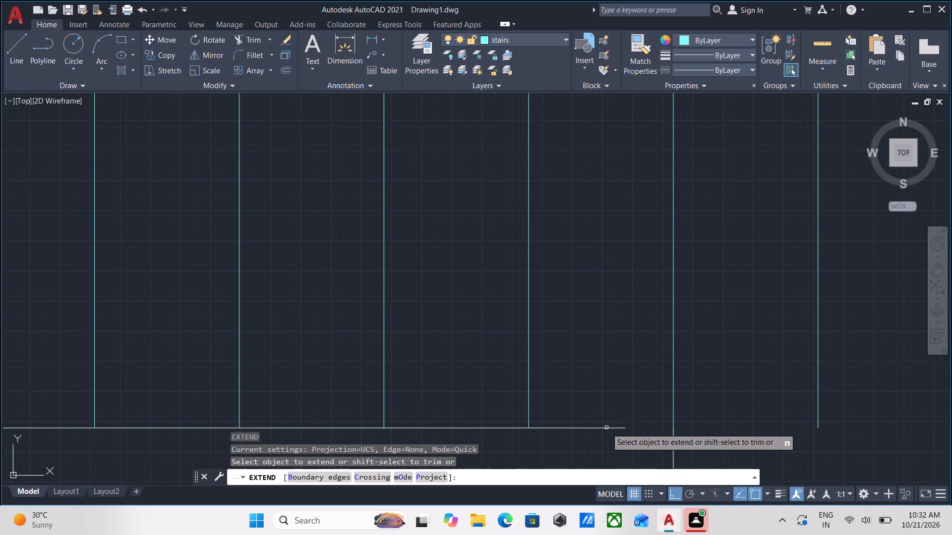
left_click(606, 428)
scroll(628, 338, "down", 3)
middle_click_drag(628, 338, 600, 368)
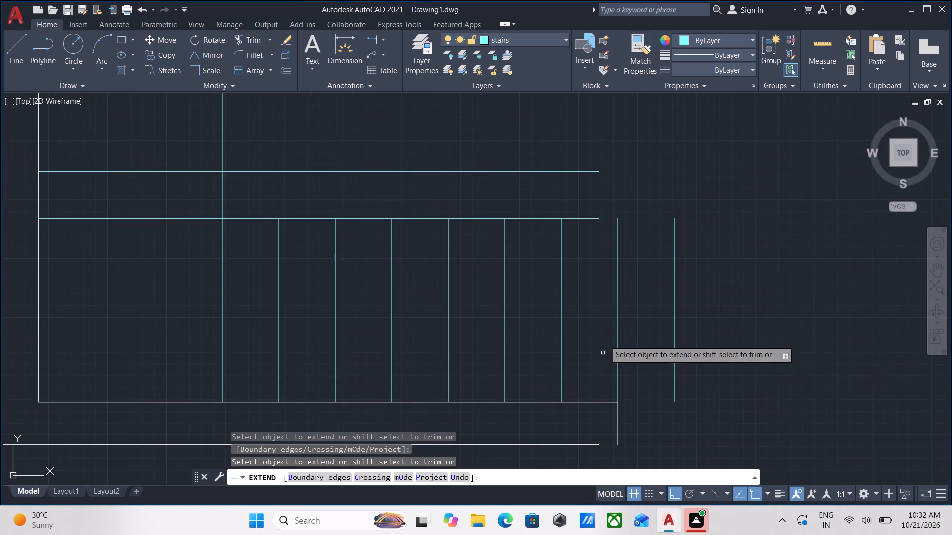
left_click(586, 218)
scroll(653, 253, "down", 1)
middle_click_drag(651, 256, 650, 256)
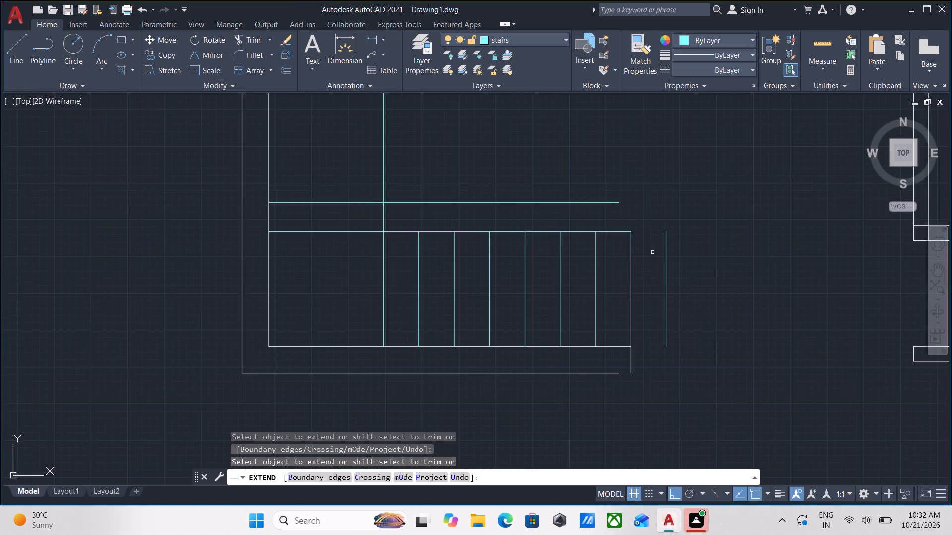
middle_click_drag(650, 256, 629, 268)
key("Escape")
key("Escape")
Erase the ninth tread line beyond the end of the bottom wall.
left_click(666, 310)
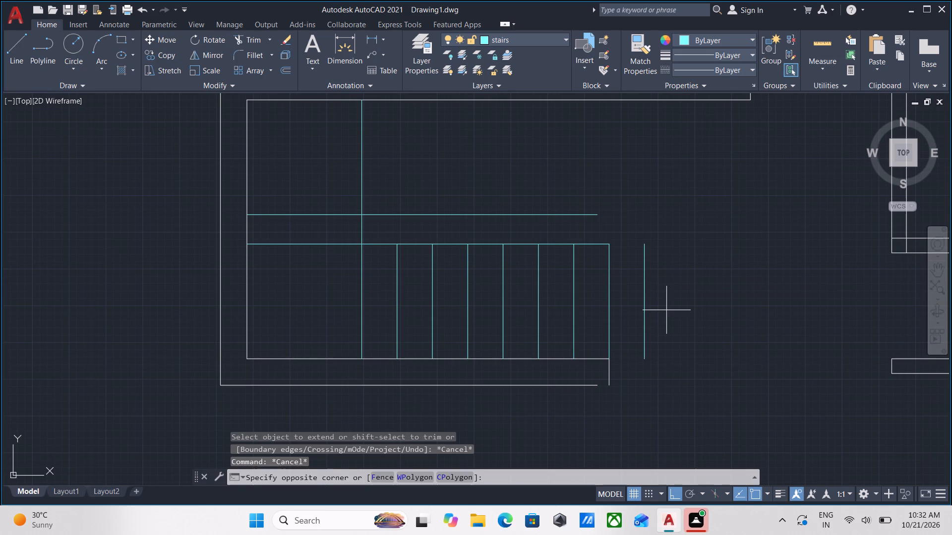
left_click(633, 239)
right_click(633, 239)
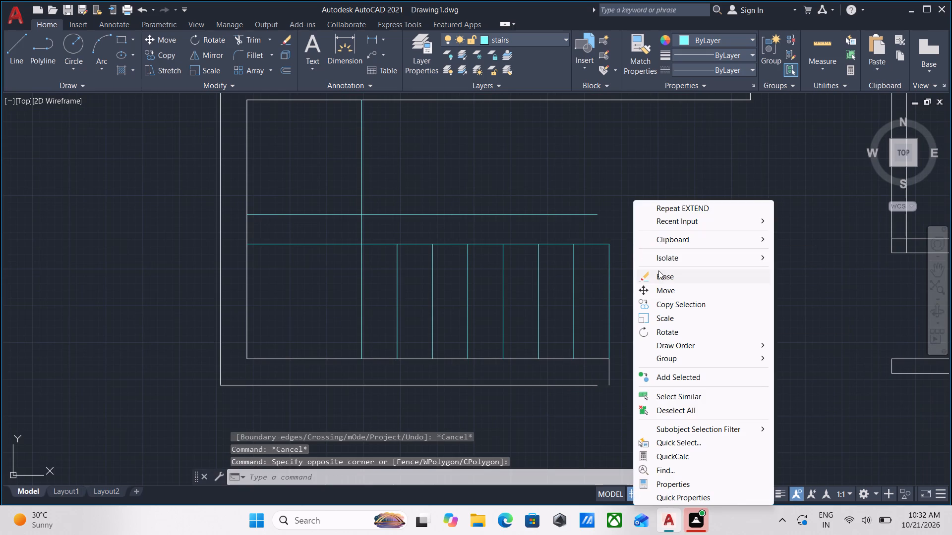
left_click(659, 272)
Extend the bottom wall's outer edge to the relocated wall end line.
scroll(644, 393, "up", 2)
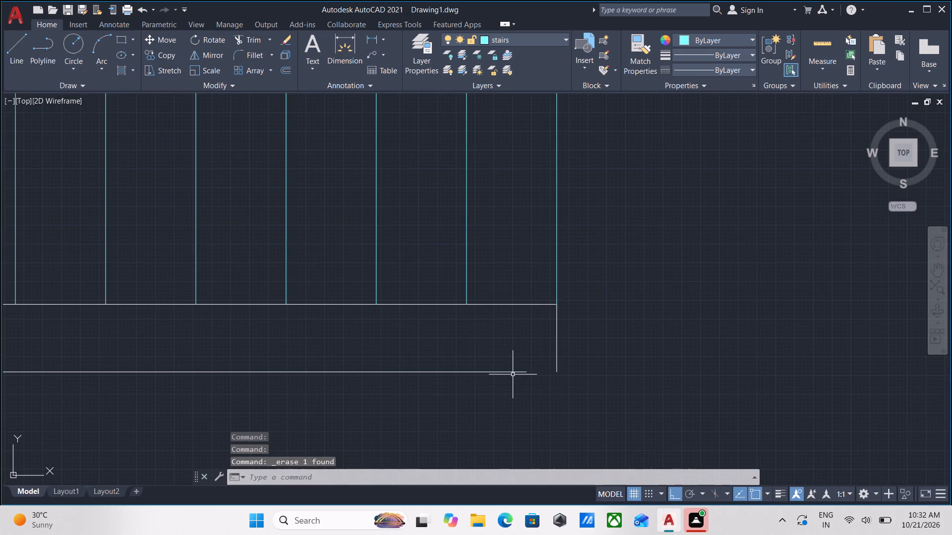
type("ex")
key("Return")
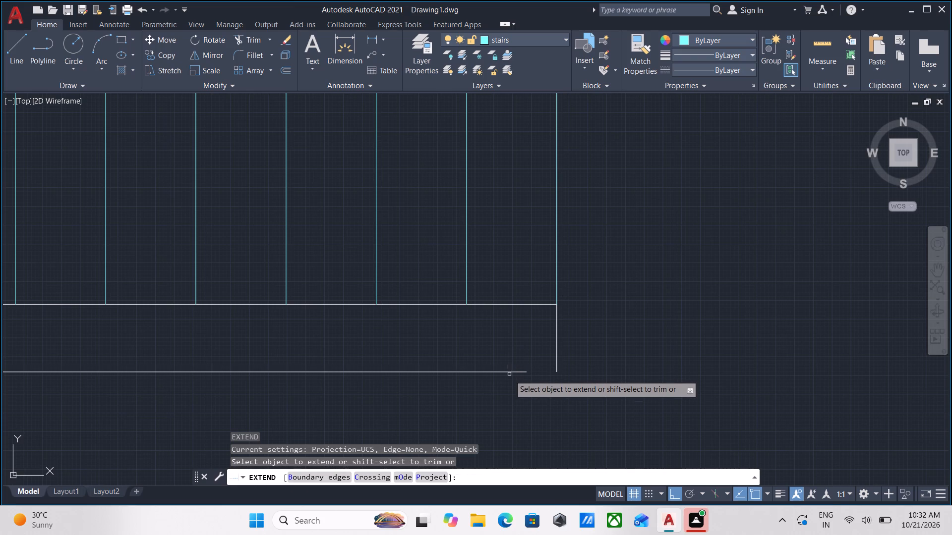
left_click(510, 373)
scroll(696, 324, "down", 3)
middle_click_drag(696, 324, 686, 336)
key("Escape")
Erase the vertical stair line between the upper horizontal stair line and the room's upper wall.
scroll(666, 279, "down", 4)
middle_click_drag(666, 278, 666, 299)
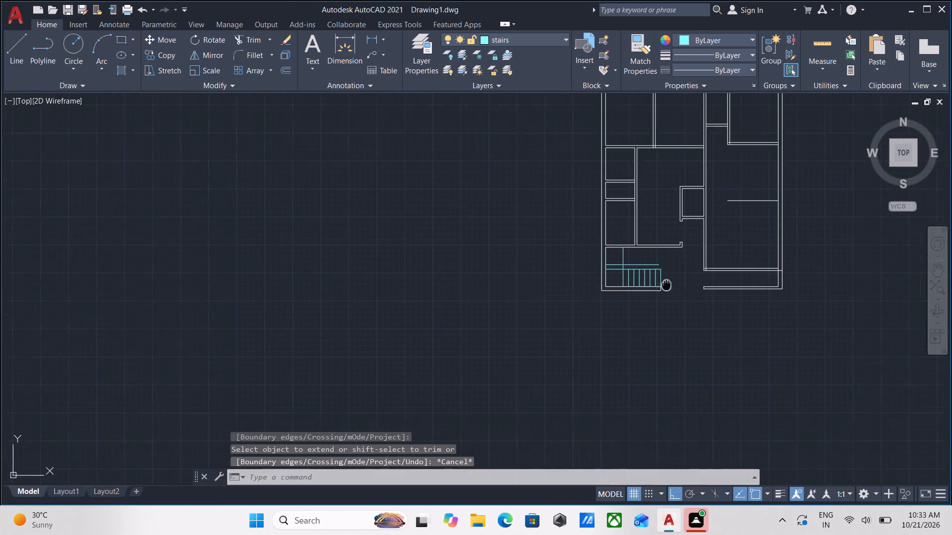
middle_click_drag(666, 299, 665, 310)
scroll(582, 294, "up", 3)
scroll(700, 314, "up", 2)
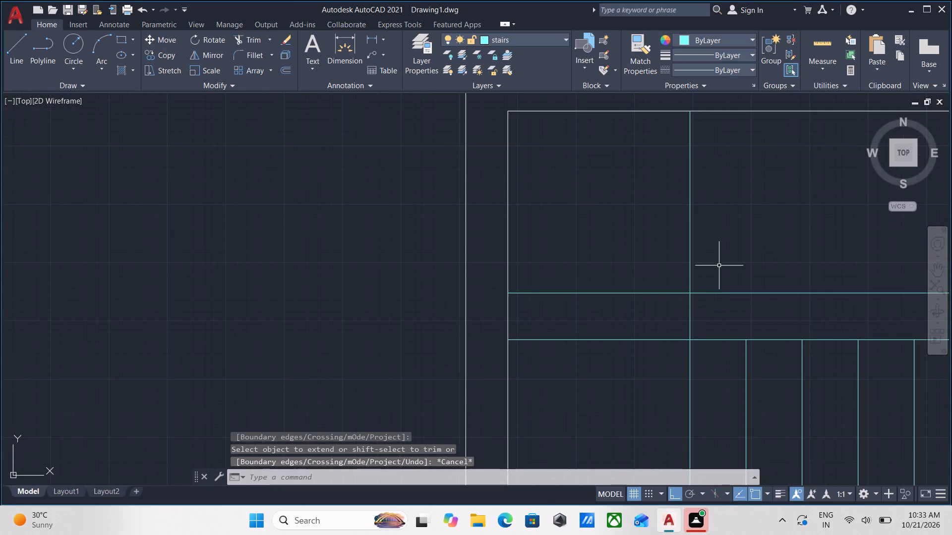
middle_click_drag(719, 262, 572, 283)
left_click(572, 283)
left_click(519, 238)
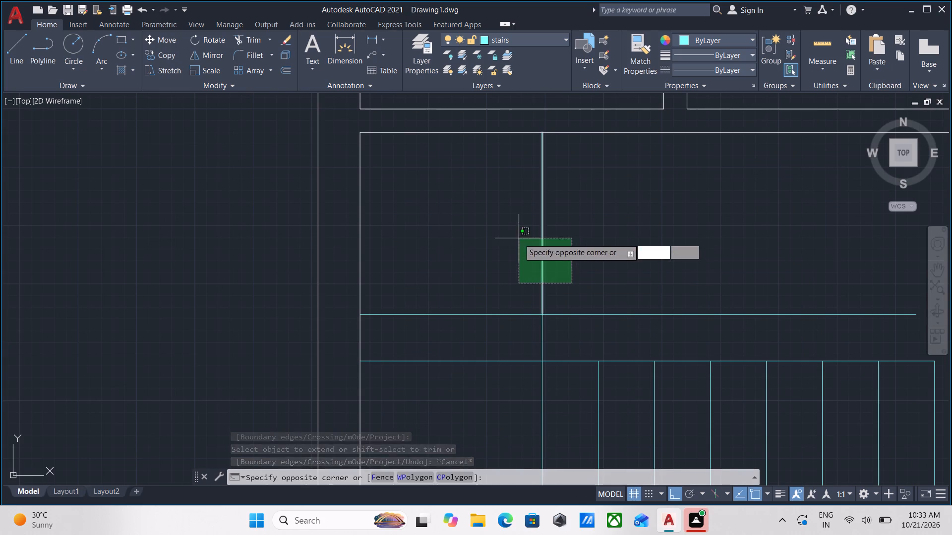
right_click(519, 238)
left_click(545, 277)
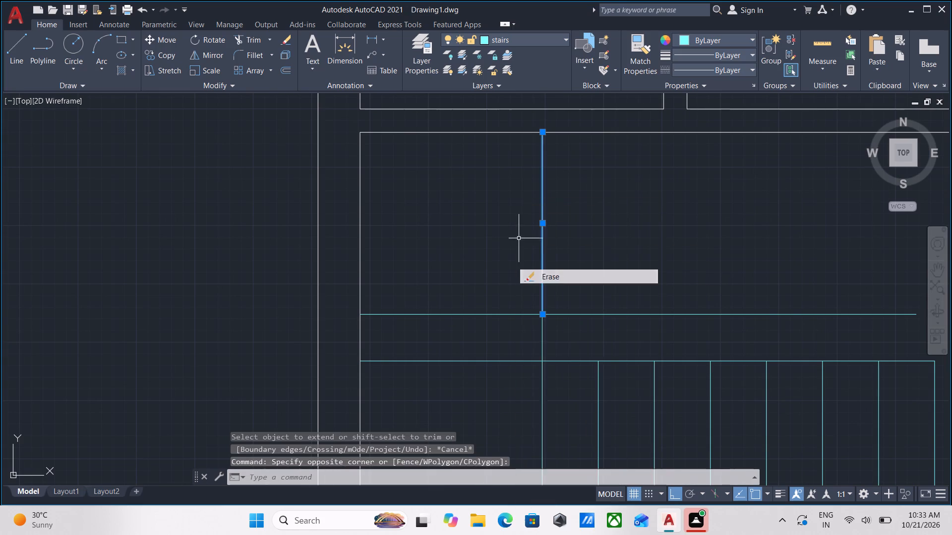
Draw a 10" vertical line from the free end of the upper horizontal stair line down to the lower horizontal stair line.
scroll(594, 256, "down", 3)
middle_click_drag(594, 256, 467, 252)
scroll(560, 305, "up", 2)
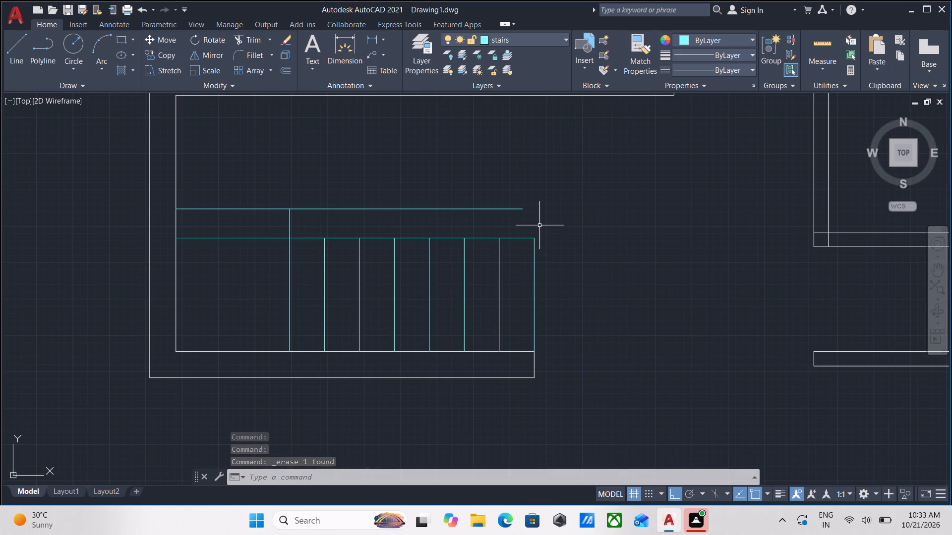
middle_click_drag(297, 195, 308, 258)
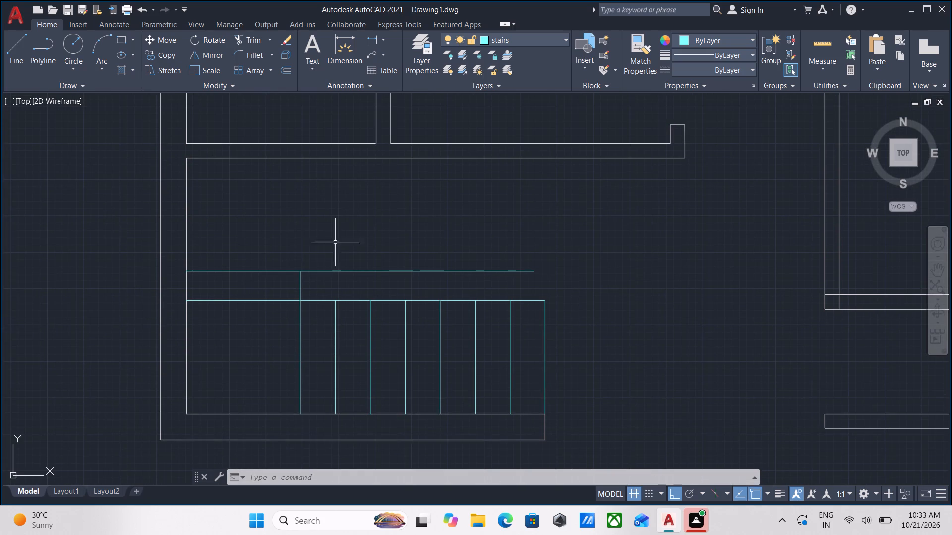
key("l")
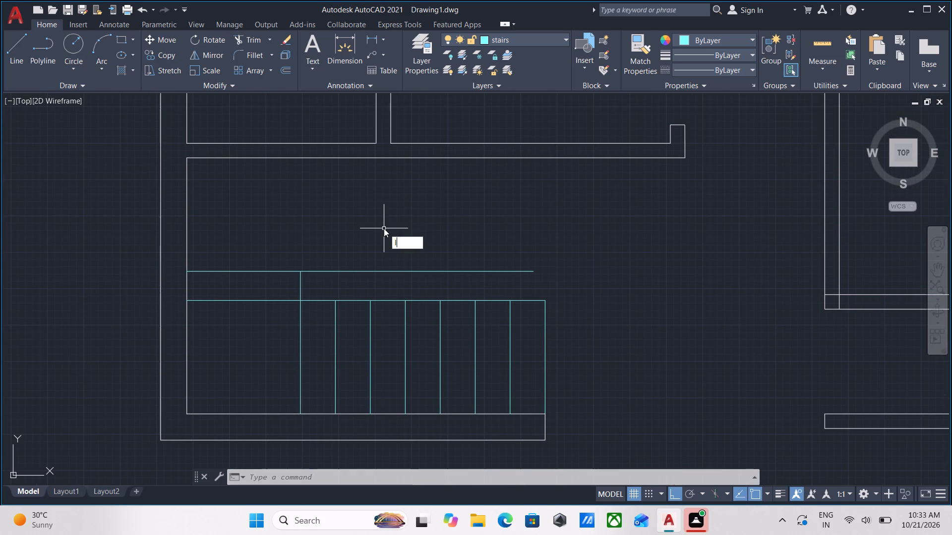
key("Return")
scroll(548, 290, "up", 2)
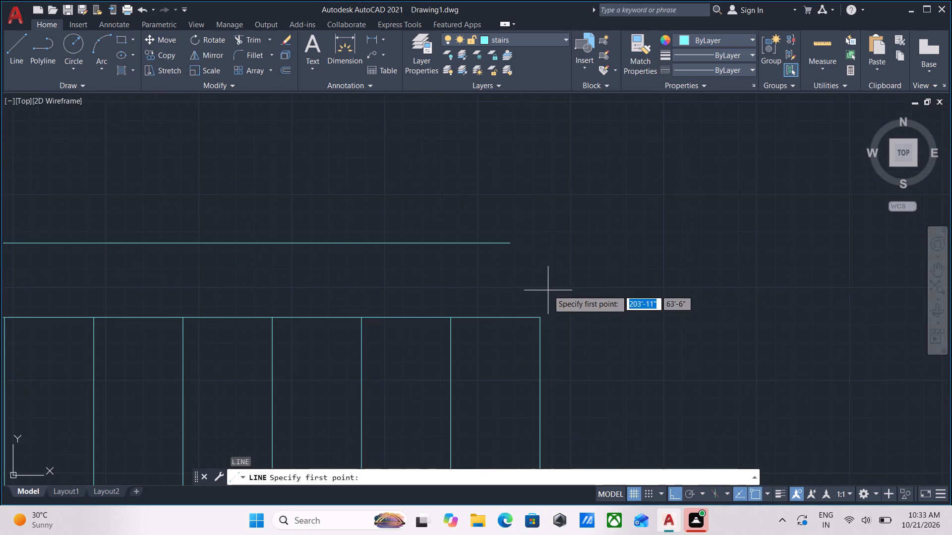
left_click(508, 242)
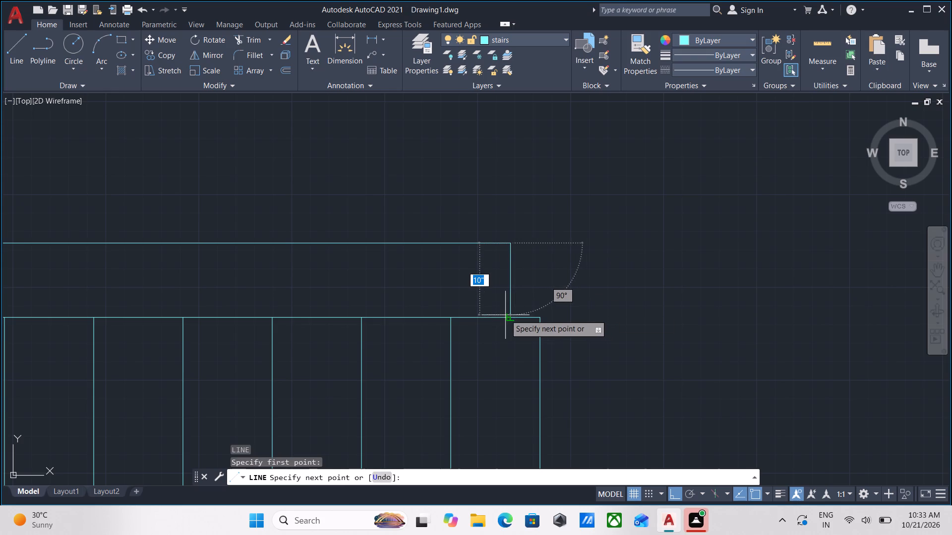
left_click(511, 320)
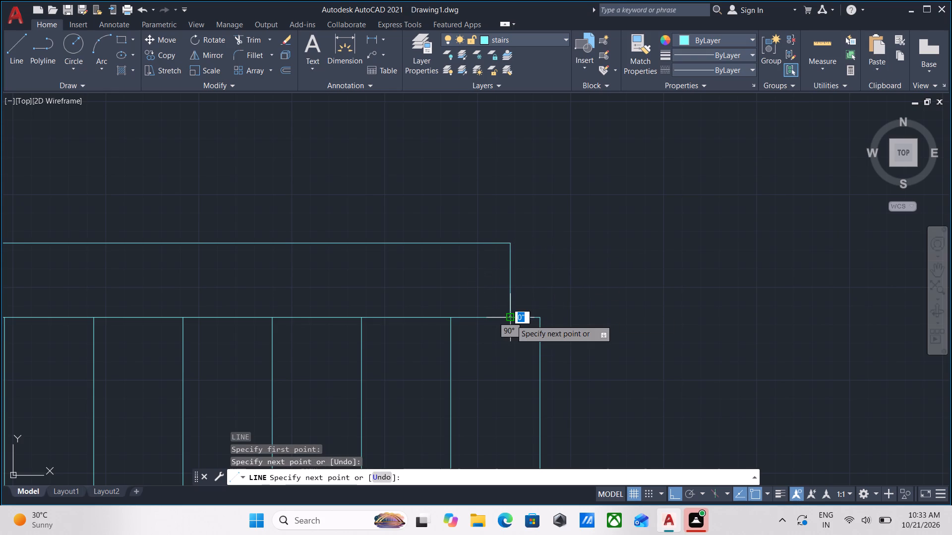
key("Escape")
Move the new vertical closing line between the two horizontal stair lines onto the walls layer.
left_click(523, 289)
left_click(477, 257)
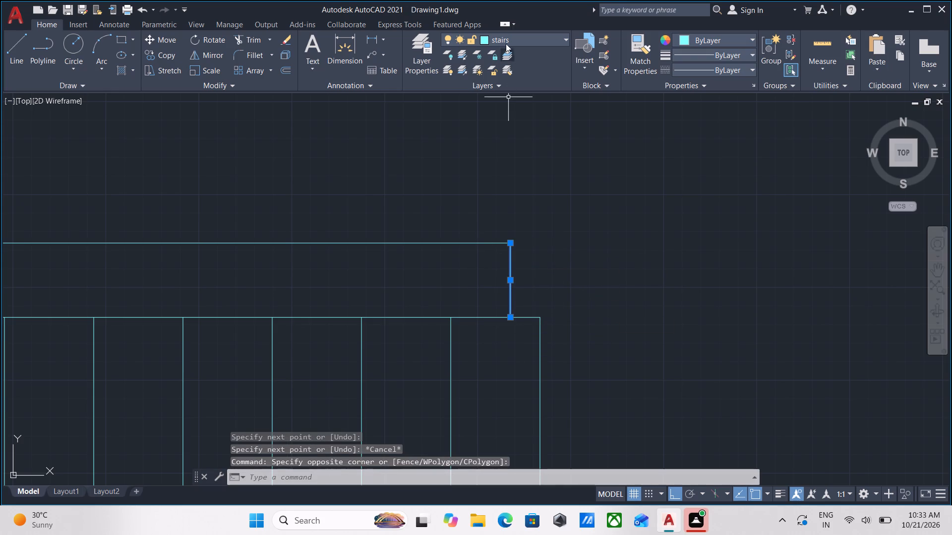
left_click(506, 35)
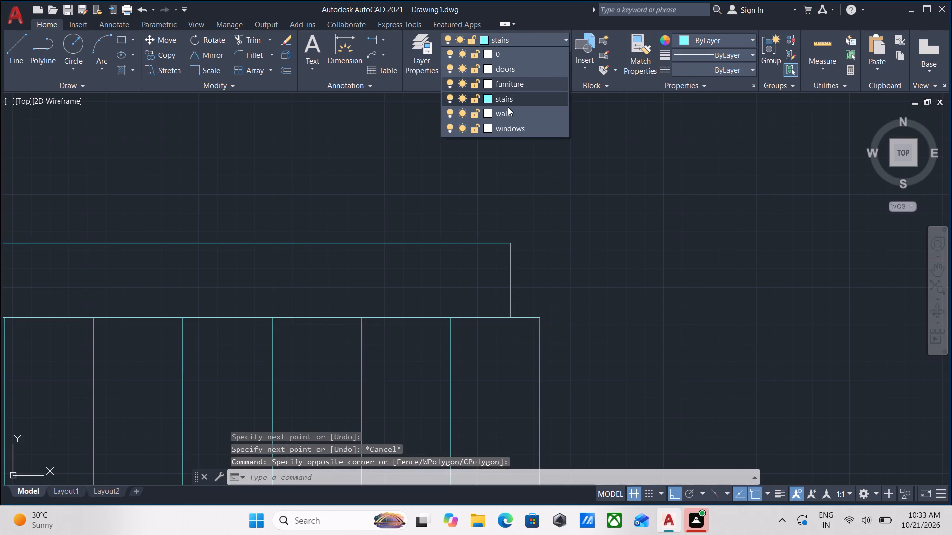
left_click(508, 117)
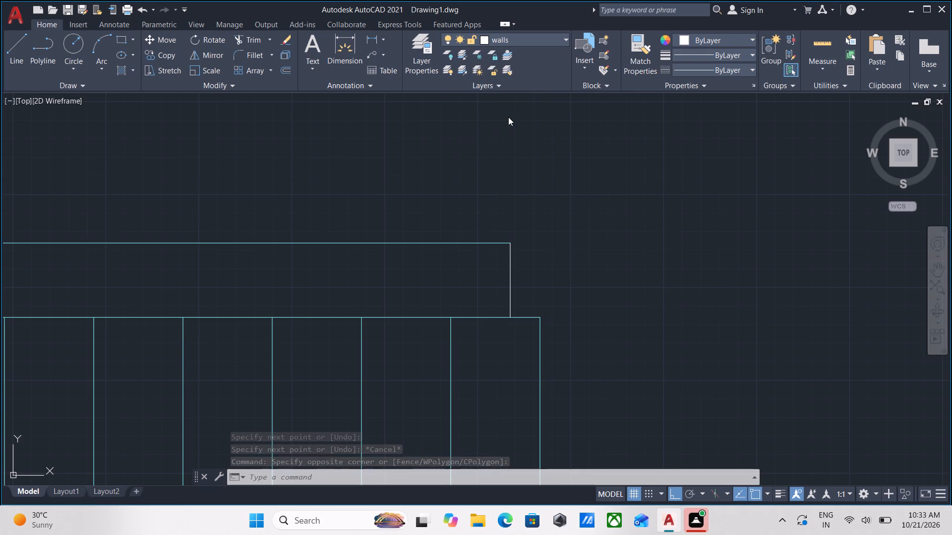
key("grave")
scroll(435, 195, "down", 3)
key("Escape")
key("Escape")
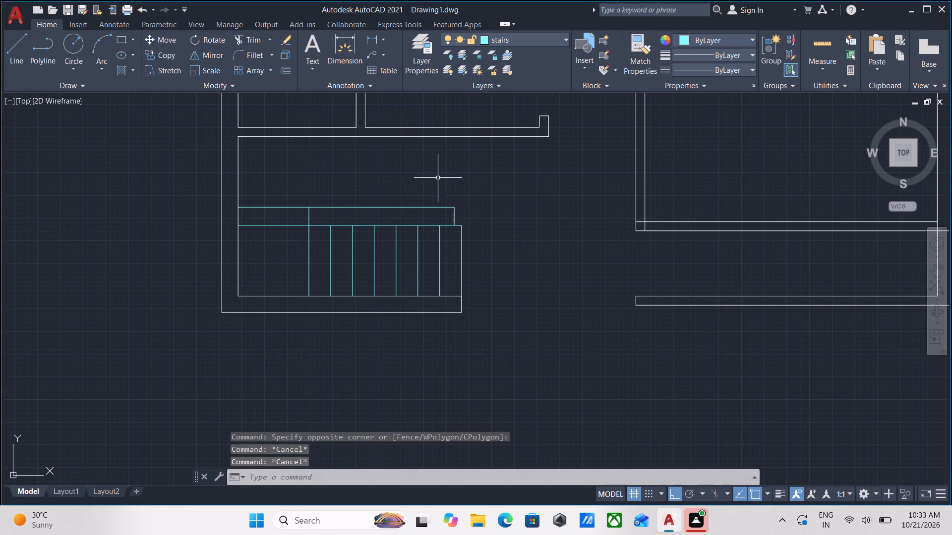
Mirror the eight tread lines about the horizontal centreline between the two stair lines, keeping the source objects.
middle_click_drag(347, 213, 431, 183)
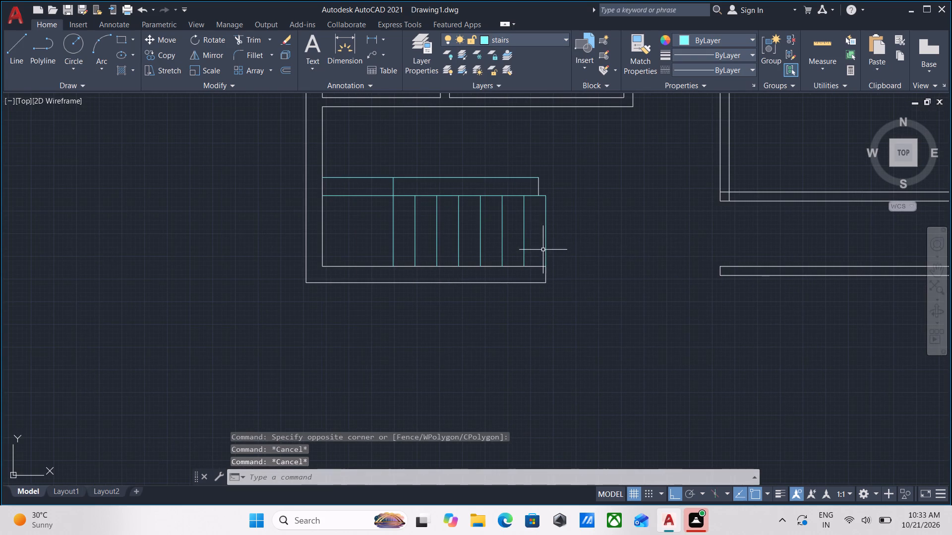
left_click(554, 219)
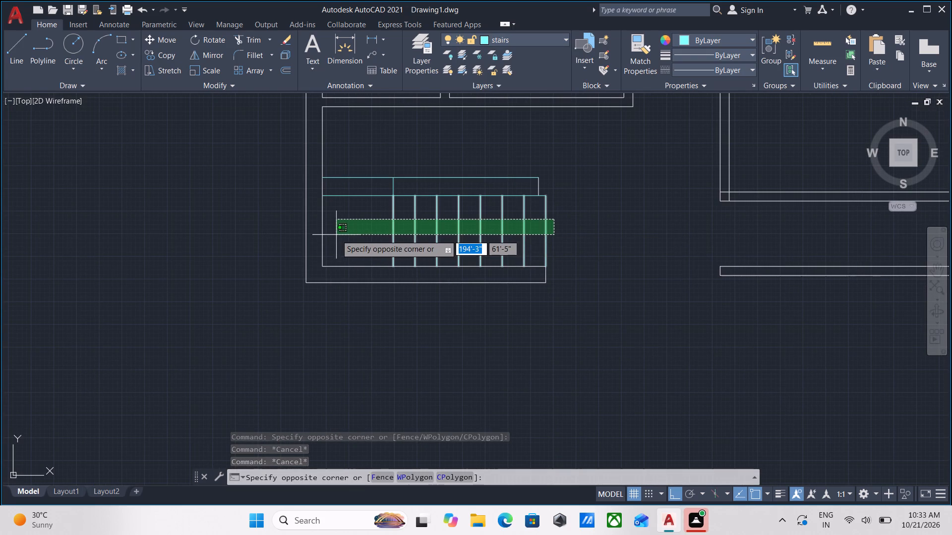
left_click(358, 237)
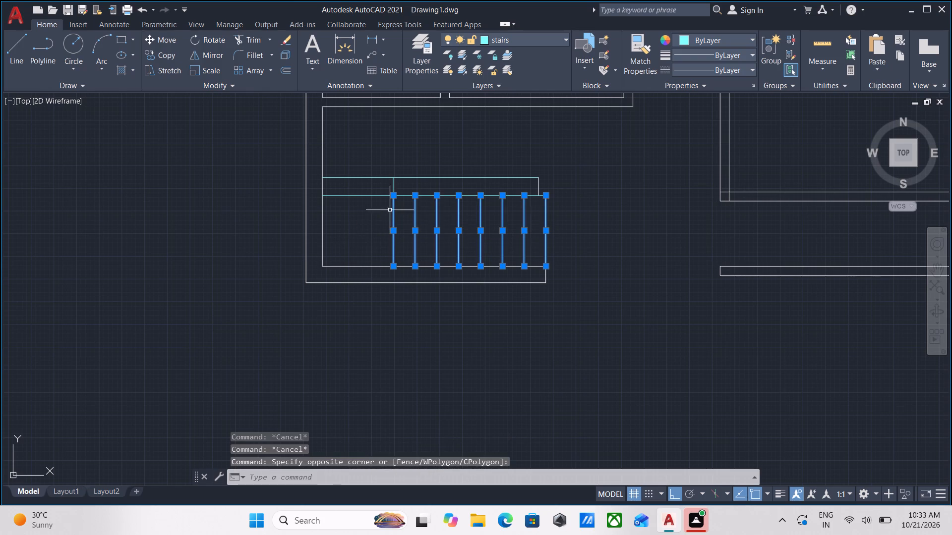
scroll(422, 182, "up", 3)
middle_click_drag(444, 194, 440, 265)
scroll(440, 265, "down", 2)
middle_click_drag(440, 265, 437, 293)
type("mi")
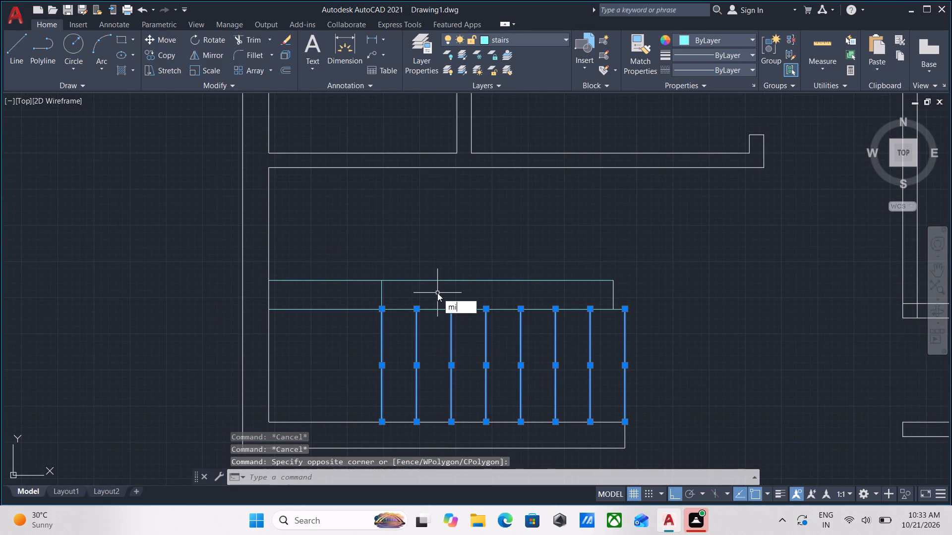
key("Return")
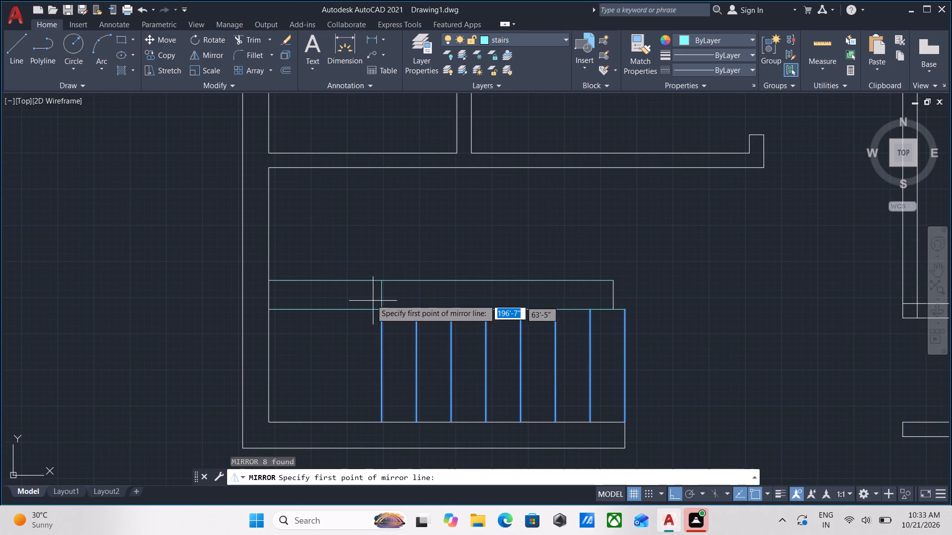
scroll(383, 292, "up", 2)
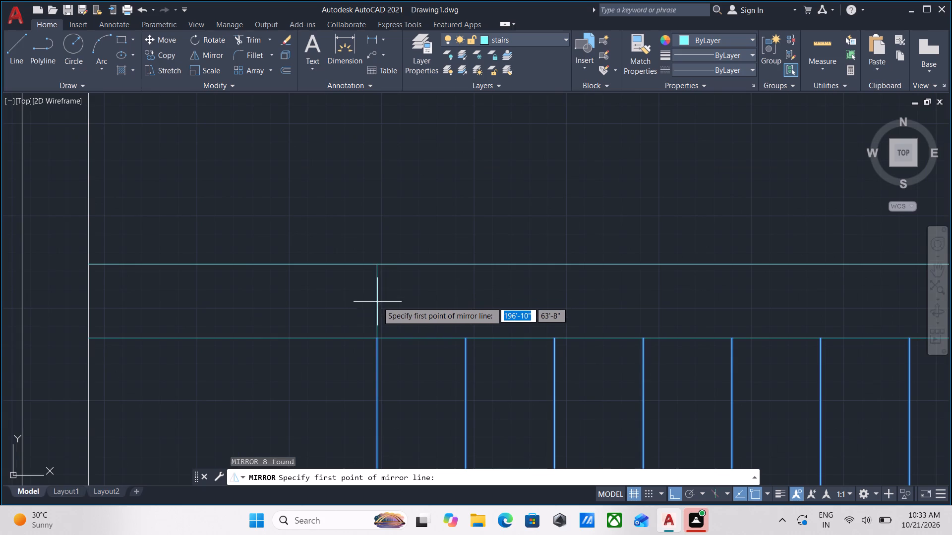
left_click(374, 300)
middle_click_drag(713, 310, 492, 302)
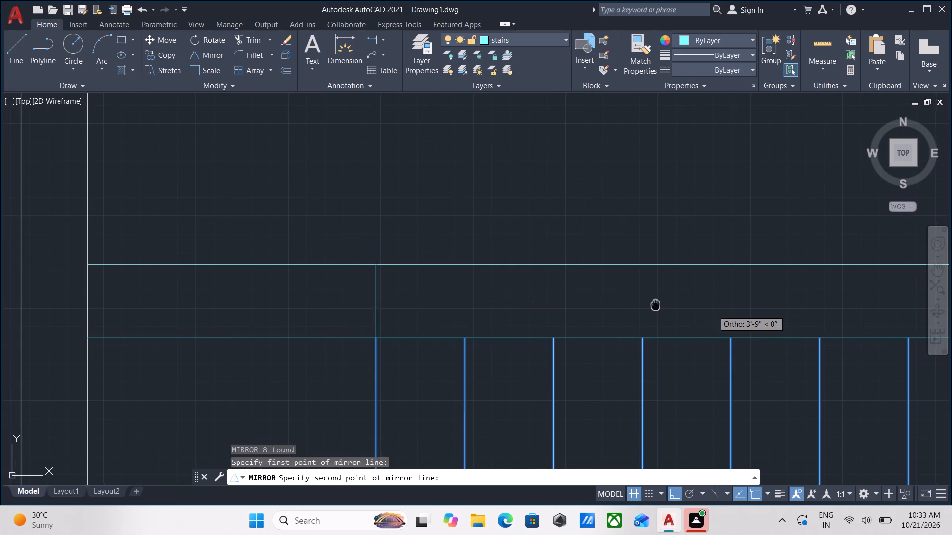
middle_click_drag(492, 302, 252, 314)
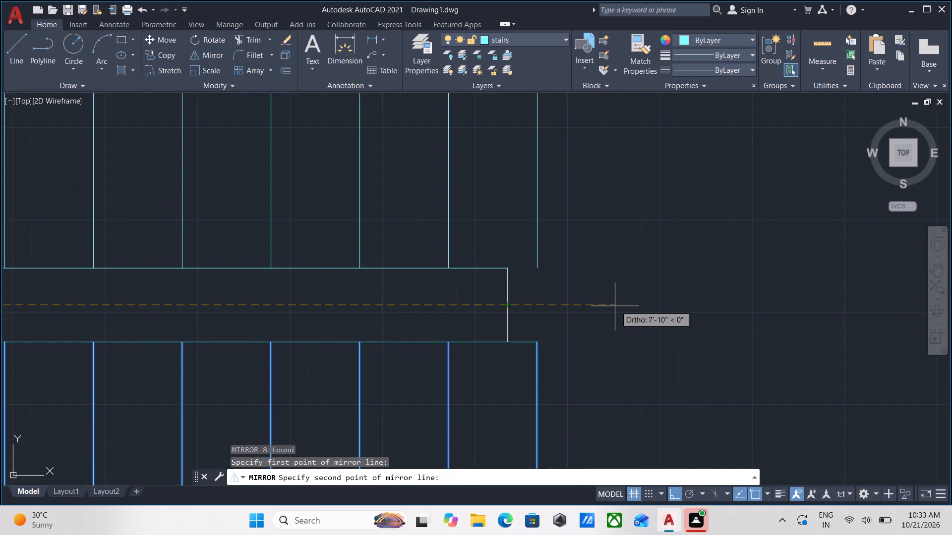
left_click(627, 305)
left_click_drag(645, 345, 627, 305)
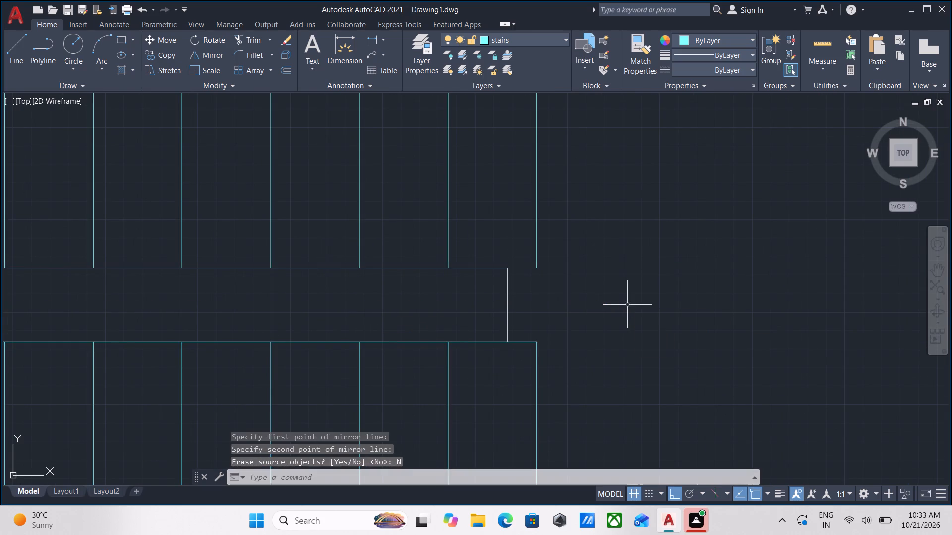
scroll(510, 259, "down", 2)
scroll(537, 275, "up", 2)
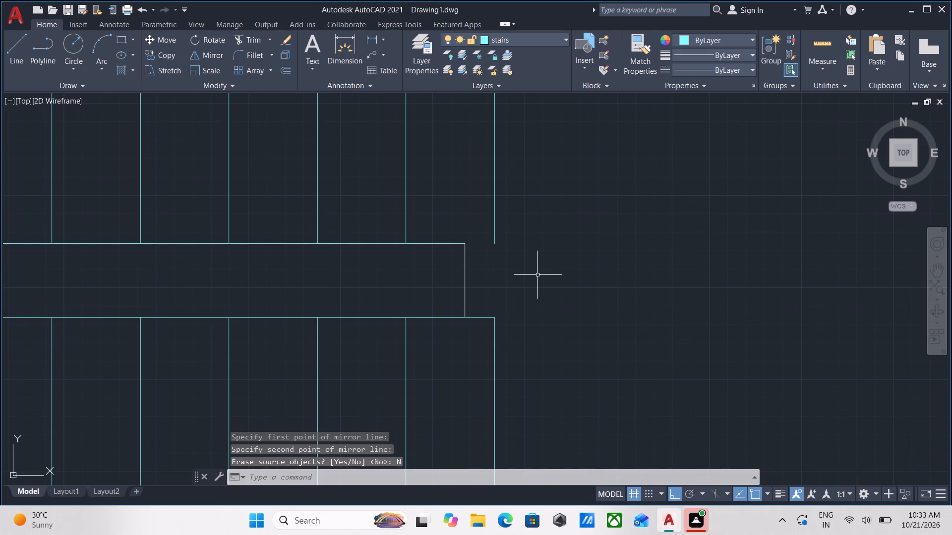
Draw a 4" horizontal line from the last mirrored tread's lower end to the end of the upper horizontal stair line.
key("l")
key("Return")
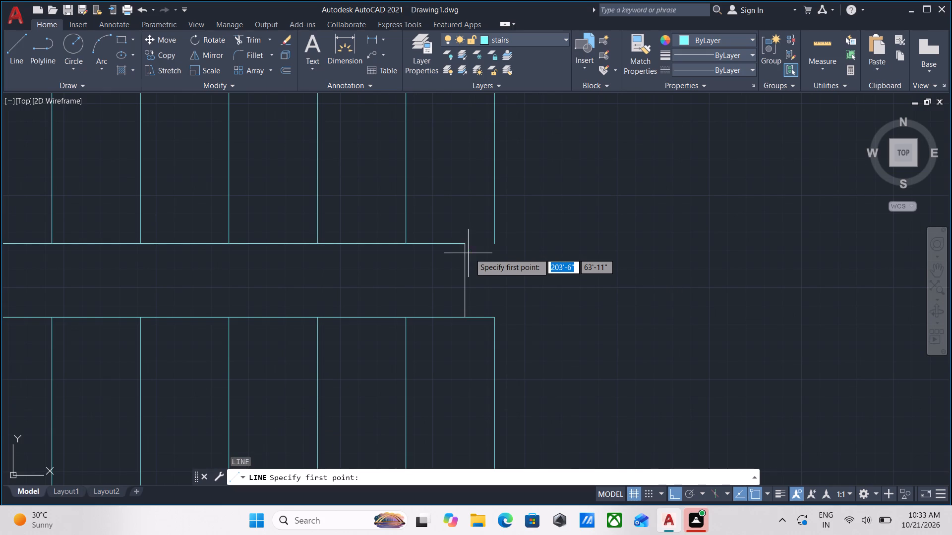
scroll(518, 241, "up", 3)
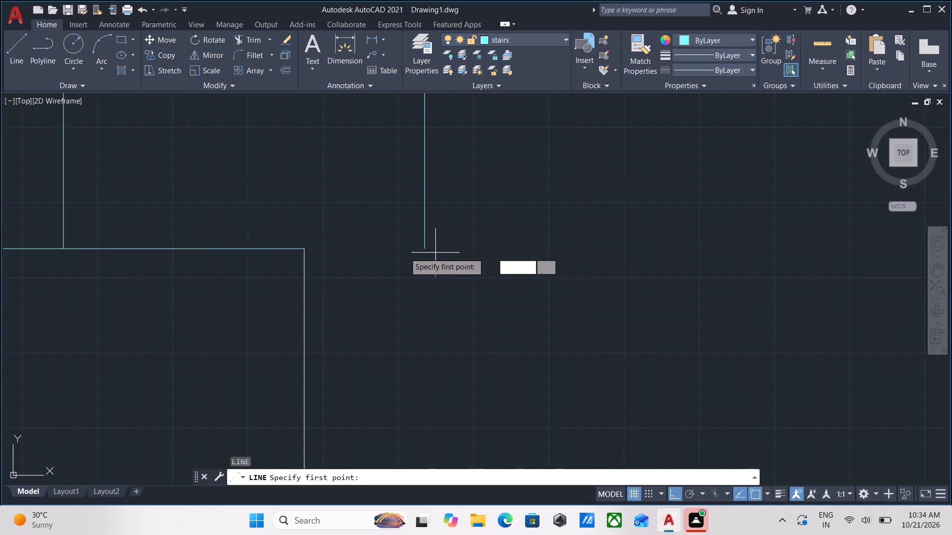
left_click(424, 250)
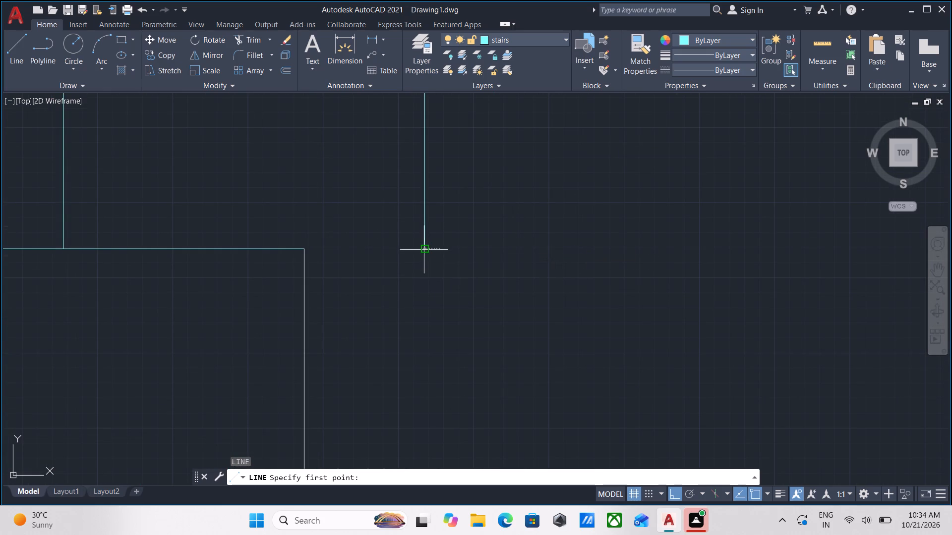
left_click(307, 249)
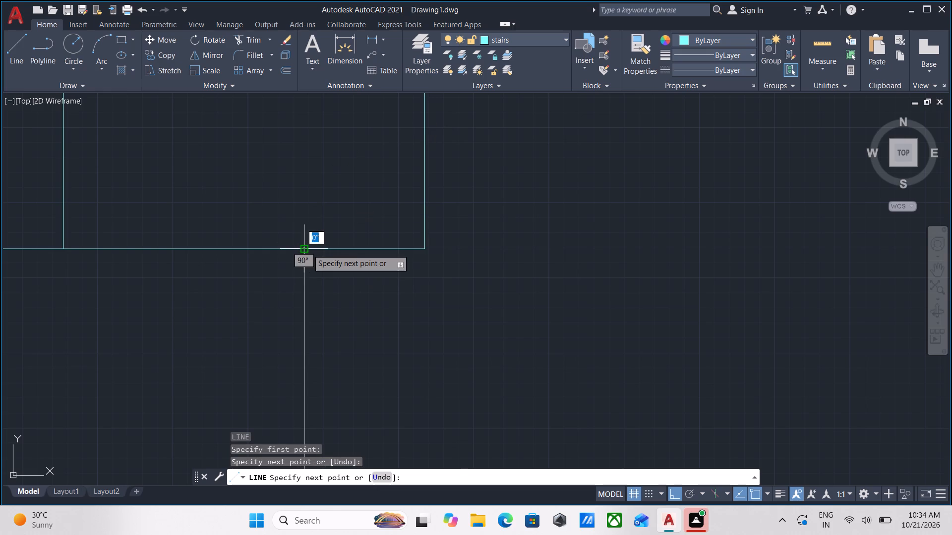
scroll(307, 249, "down", 3)
key("Escape")
Match the properties of the walls-layer closing line to the short vertical line between the stair lines at the first tread.
scroll(307, 255, "down", 3)
middle_click_drag(307, 255, 325, 210)
scroll(348, 238, "up", 3)
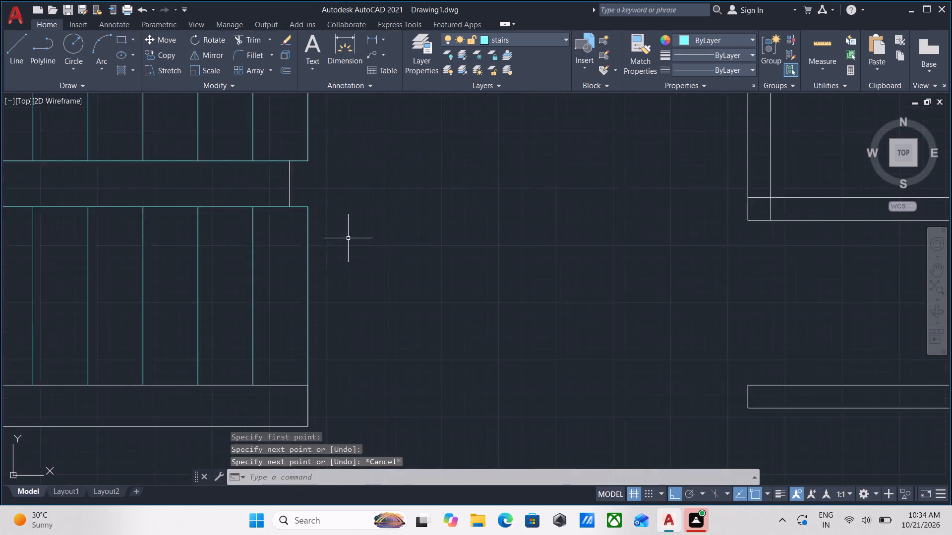
scroll(362, 216, "down", 2)
middle_click_drag(366, 216, 453, 215)
scroll(185, 201, "up", 1)
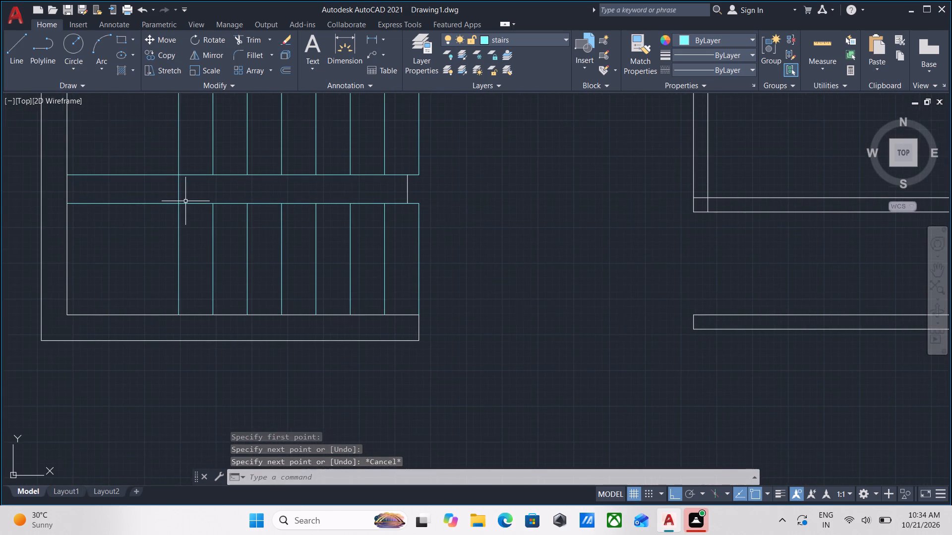
scroll(185, 201, "up", 1)
scroll(303, 178, "down", 2)
middle_click_drag(303, 178, 291, 203)
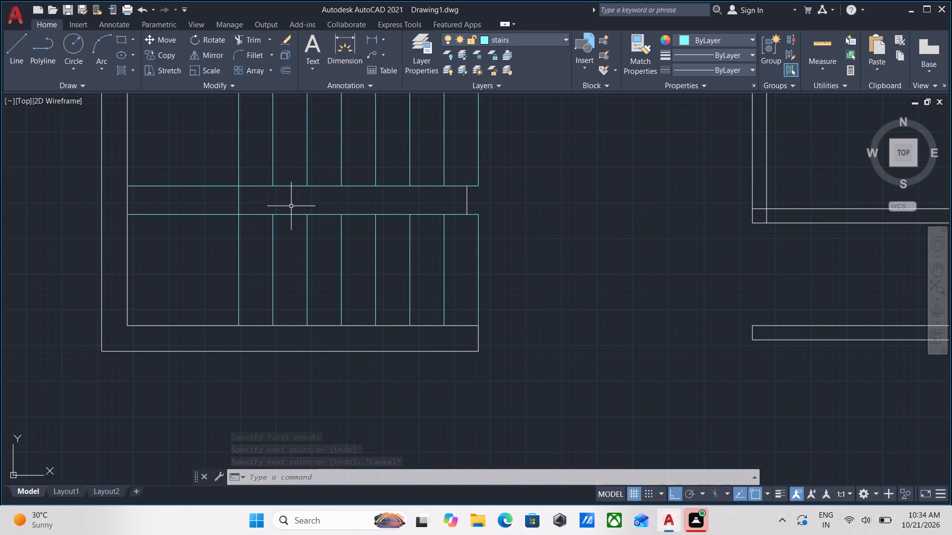
type("ma")
key("Return")
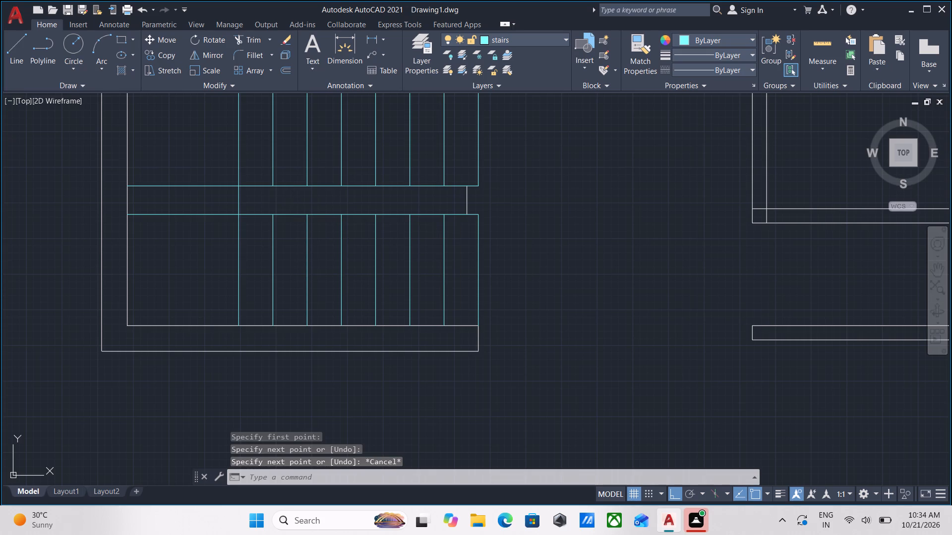
scroll(460, 205, "up", 3)
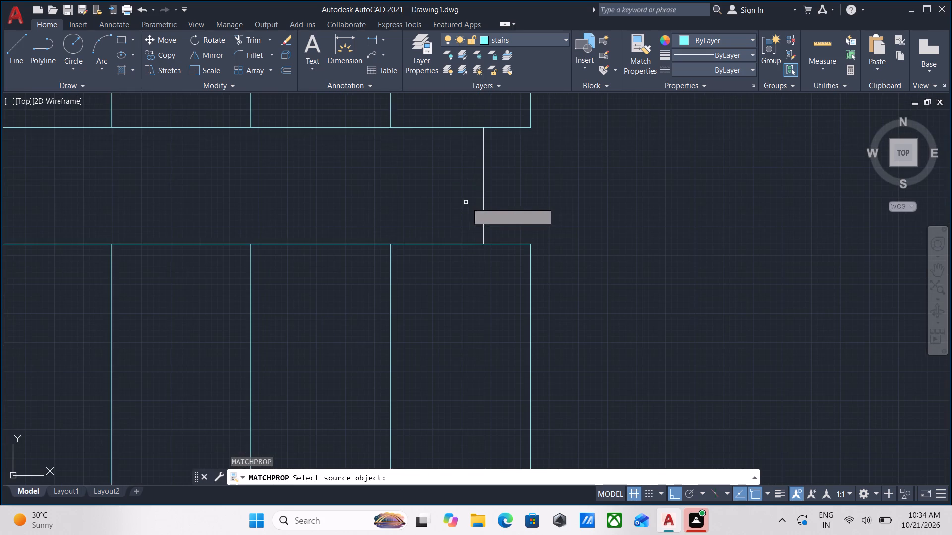
left_click(485, 197)
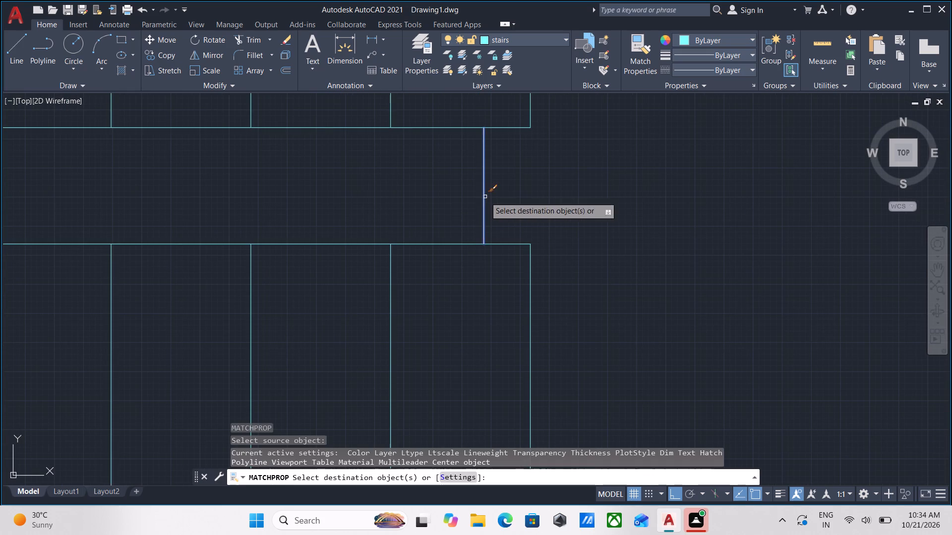
scroll(324, 206, "down", 3)
middle_click_drag(324, 206, 539, 229)
middle_click_drag(269, 197, 368, 212)
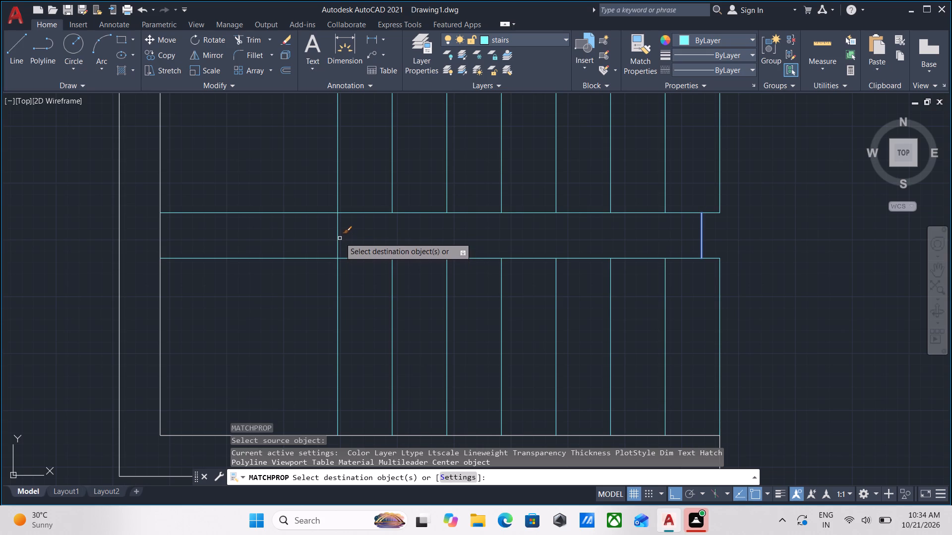
left_click(338, 243)
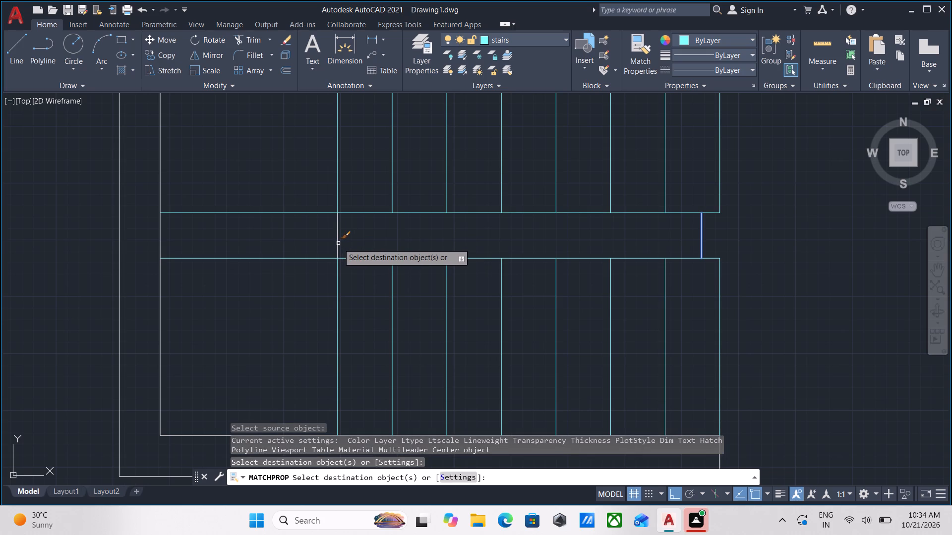
key("Escape")
On the walls layer, draw a diagonal across the central stair wall from its lower first-tread corner to the closing line's upper end.
scroll(381, 242, "down", 2)
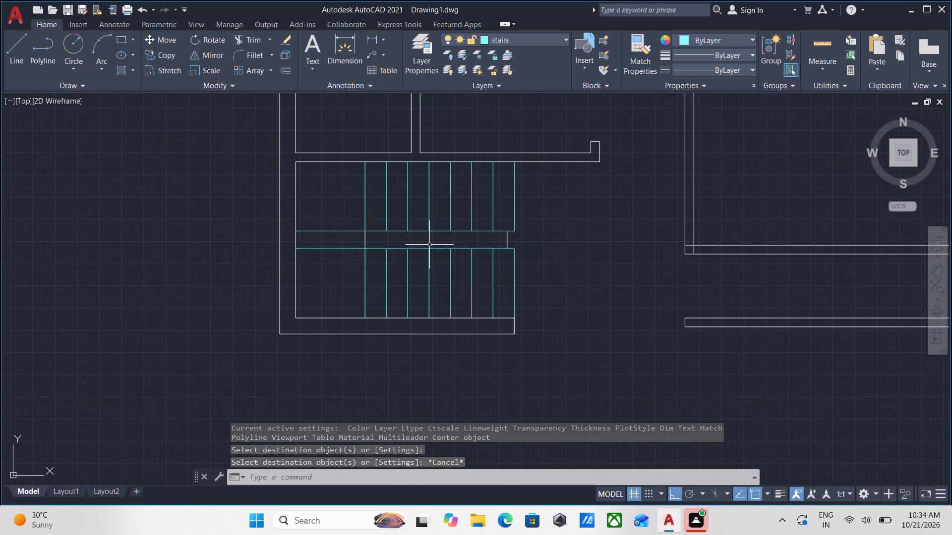
scroll(429, 245, "up", 1)
key("l")
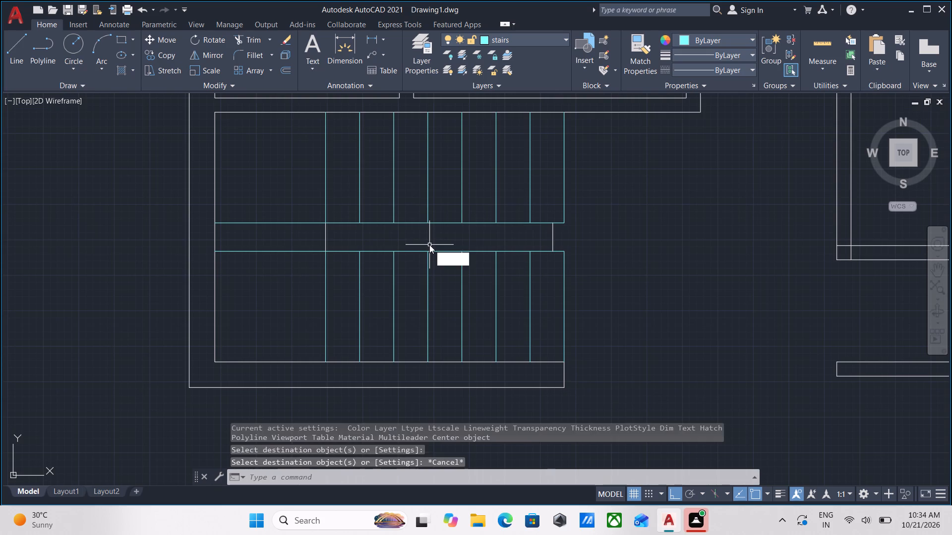
key("Return")
left_click(499, 36)
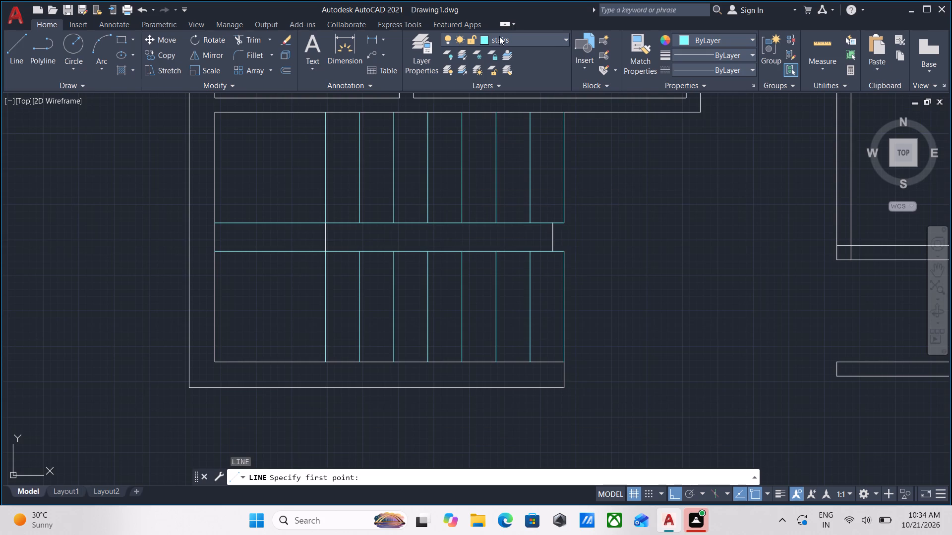
left_click(506, 111)
scroll(322, 248, "up", 4)
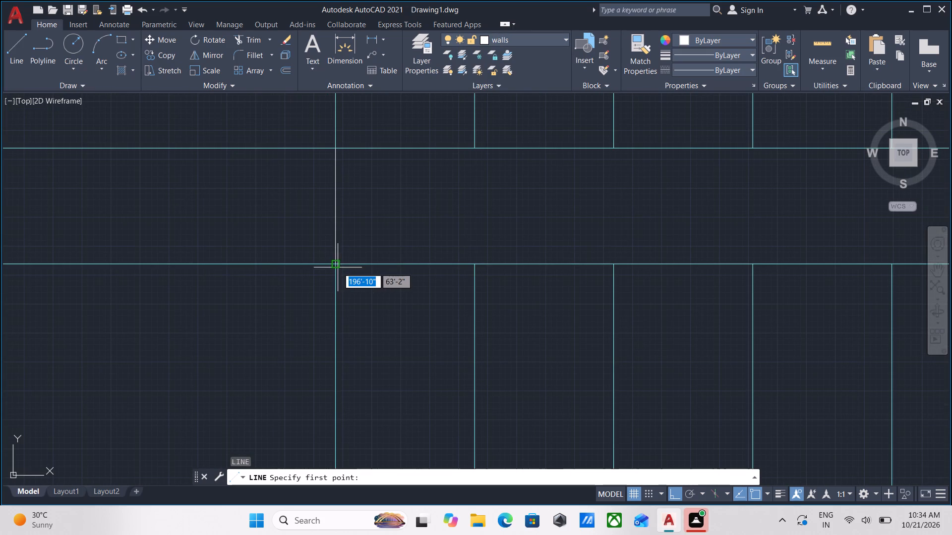
left_click(338, 267)
middle_click_drag(625, 198, 375, 238)
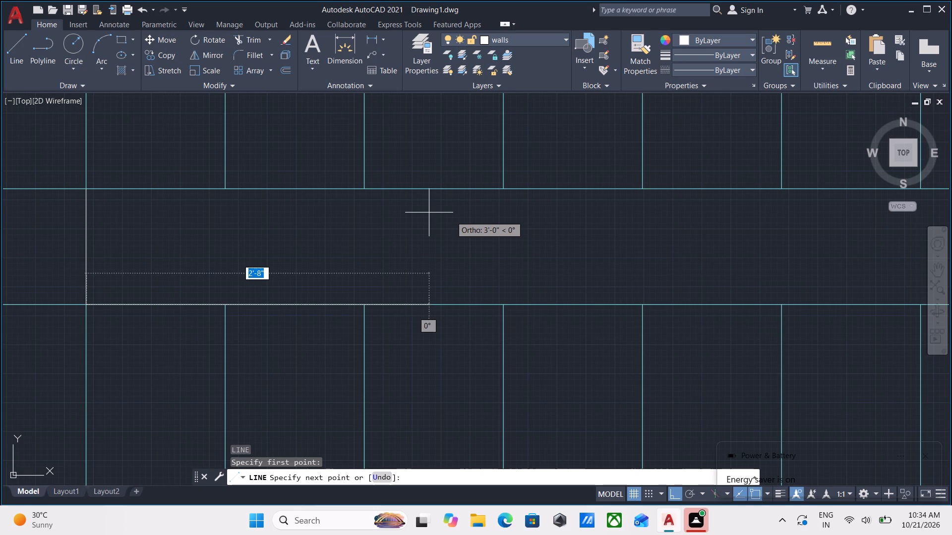
key("F8")
scroll(282, 238, "down", 1)
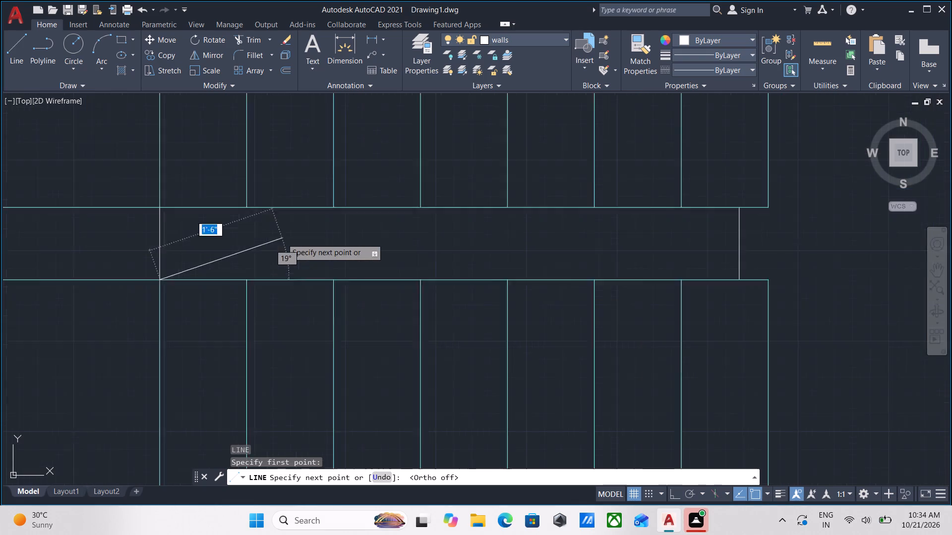
scroll(282, 238, "down", 2)
middle_click_drag(282, 238, 132, 302)
scroll(290, 306, "up", 3)
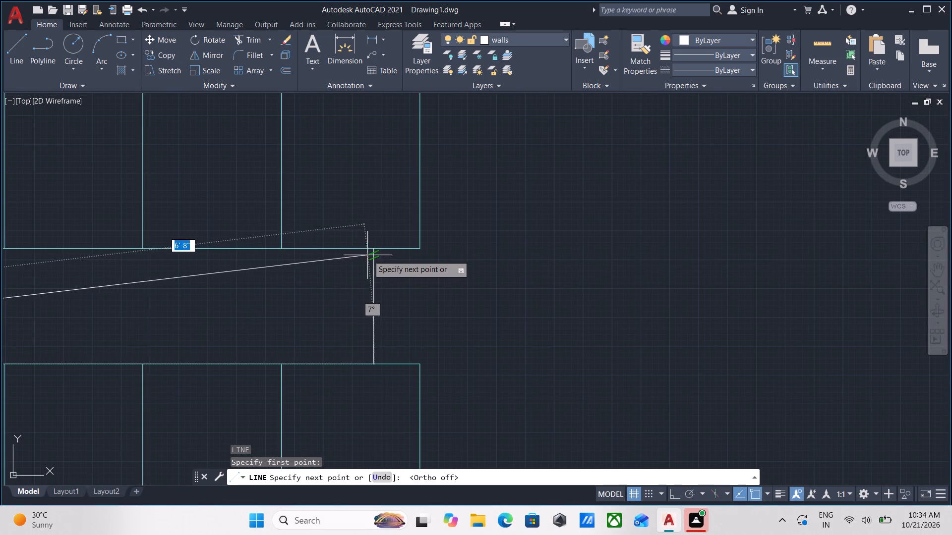
left_click(376, 250)
key("Escape")
Draw the opposite diagonal across the central stair wall, from the closing line's lower end to the upper corner at the first tread.
scroll(237, 272, "down", 3)
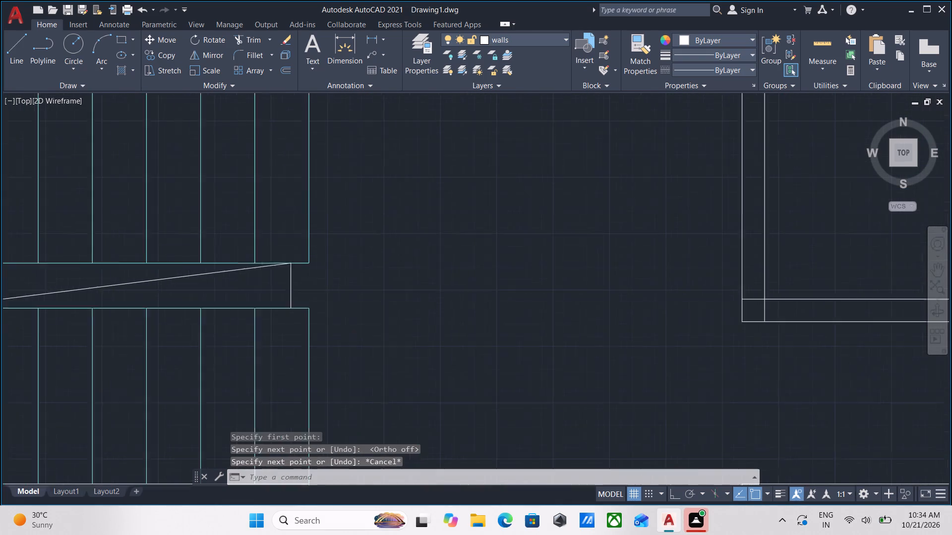
middle_click_drag(256, 281, 445, 293)
scroll(450, 306, "up", 1)
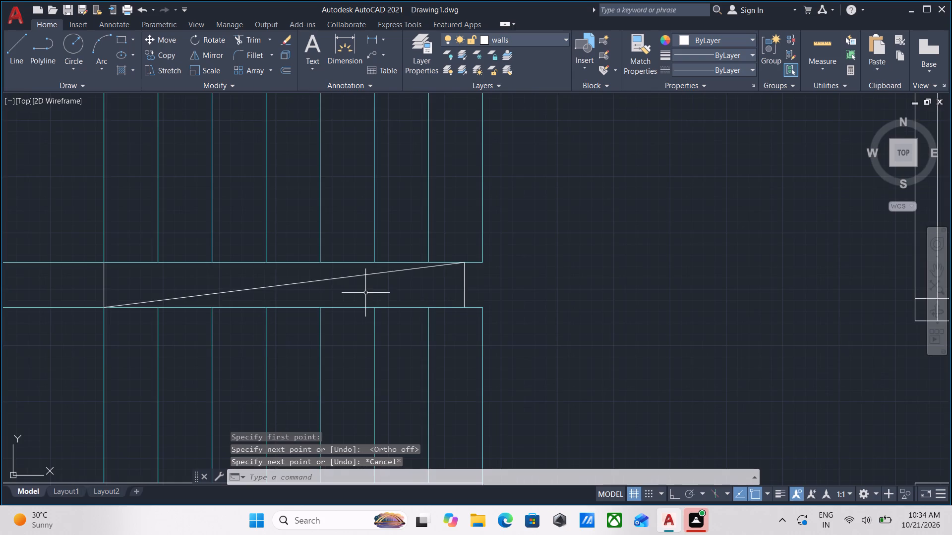
middle_click_drag(365, 293, 386, 322)
key("l")
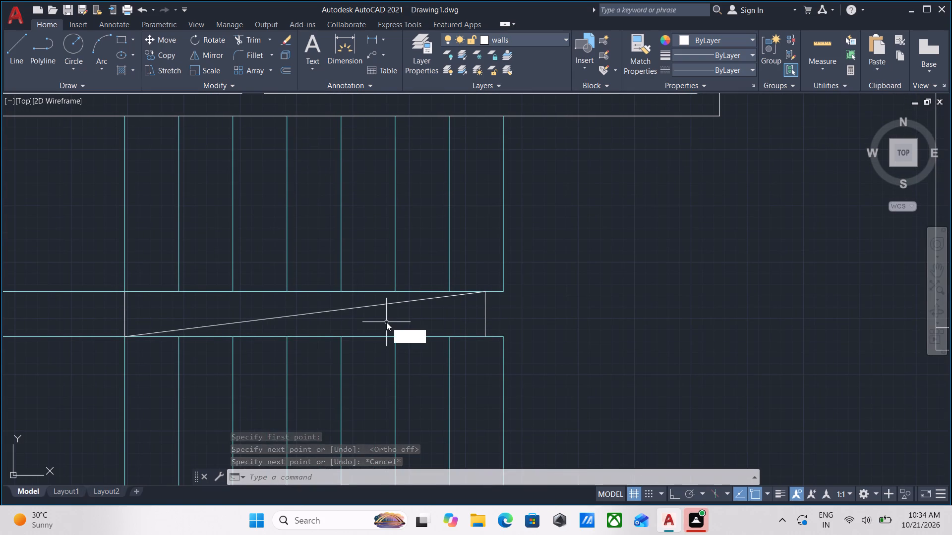
key("Return")
scroll(482, 339, "up", 2)
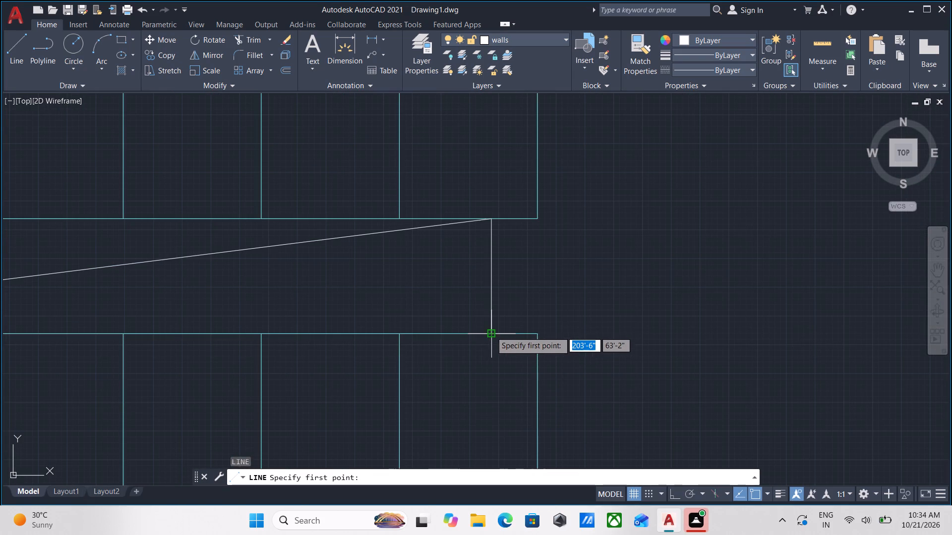
left_click(491, 331)
middle_click_drag(236, 280, 596, 293)
middle_click_drag(345, 284, 719, 283)
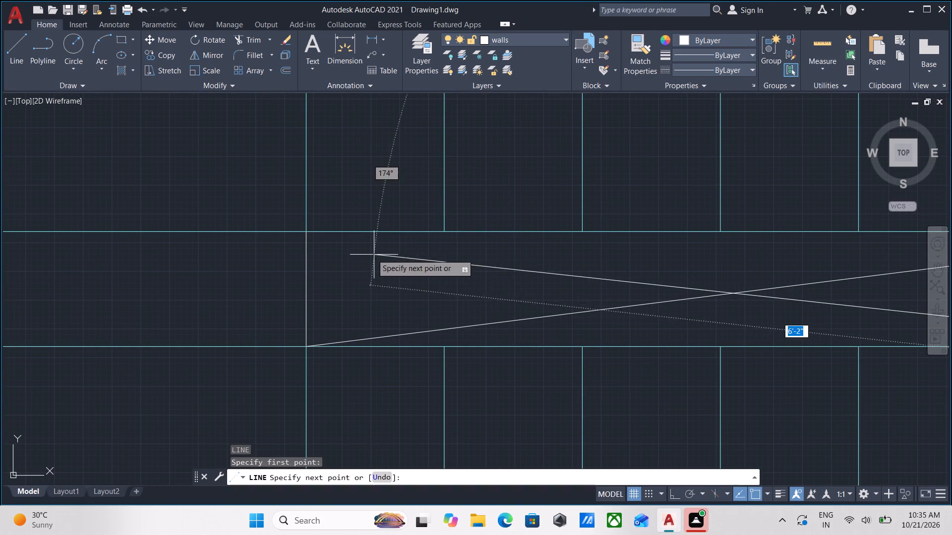
left_click(307, 234)
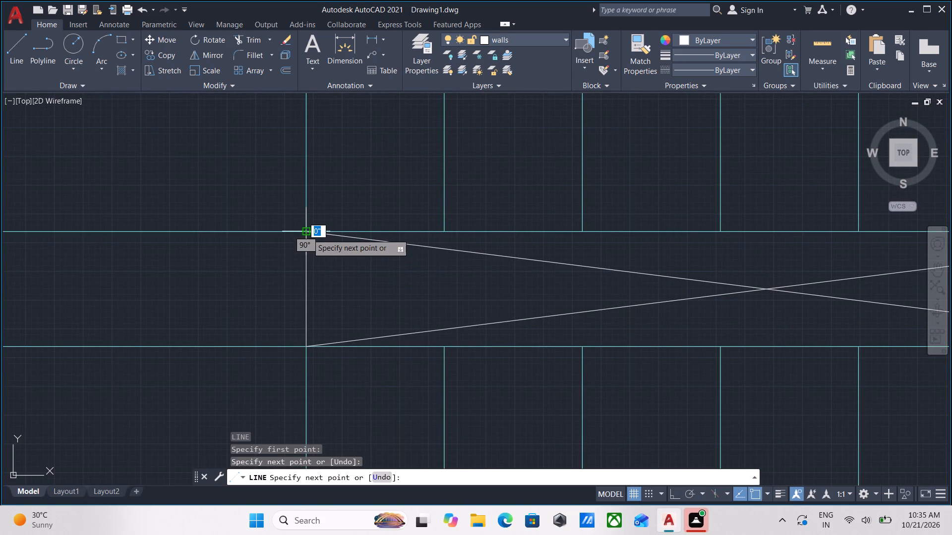
key("Escape")
Examine the crossed central stair wall, the staircase and the surrounding rooms of the plan.
scroll(511, 257, "down", 5)
middle_click_drag(566, 264, 438, 278)
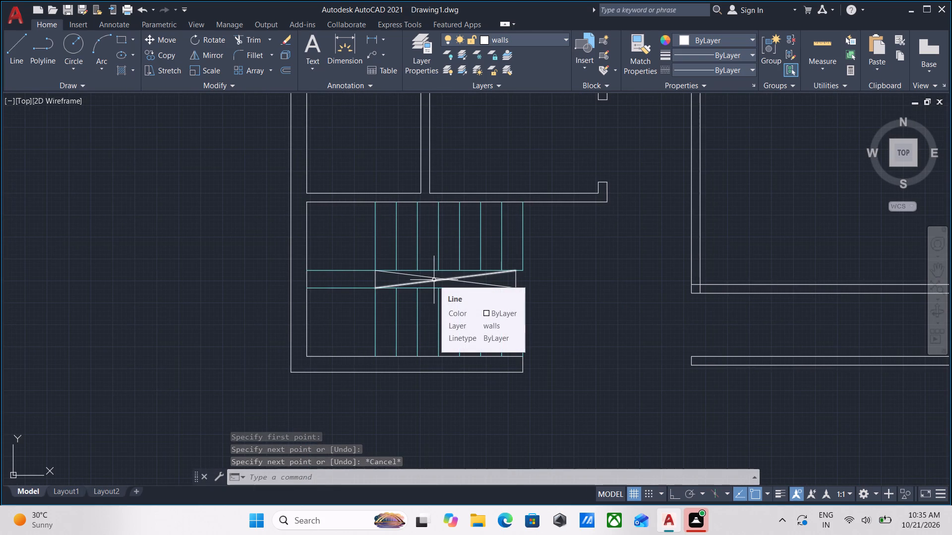
scroll(304, 337, "up", 1)
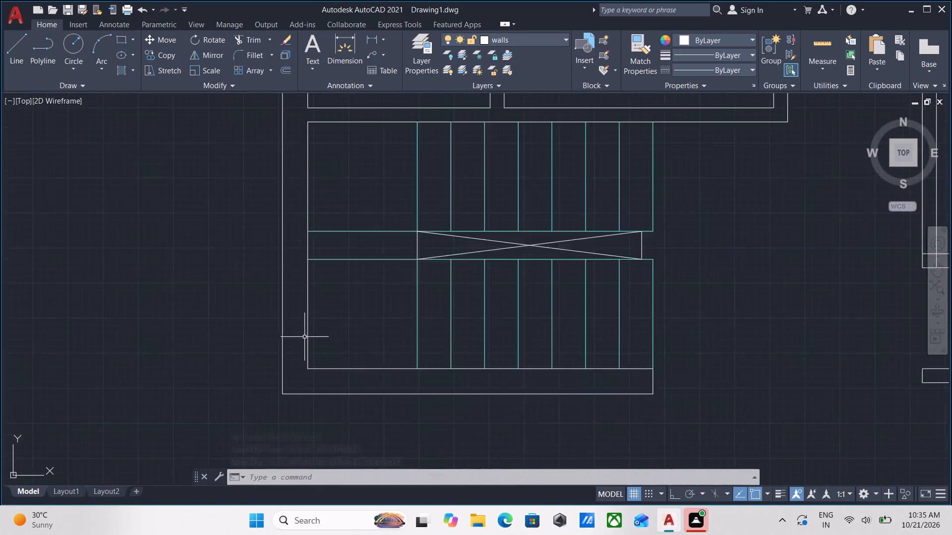
scroll(304, 337, "up", 1)
scroll(381, 281, "down", 3)
middle_click_drag(381, 281, 243, 316)
scroll(389, 325, "up", 2)
scroll(389, 325, "down", 3)
middle_click_drag(389, 325, 354, 355)
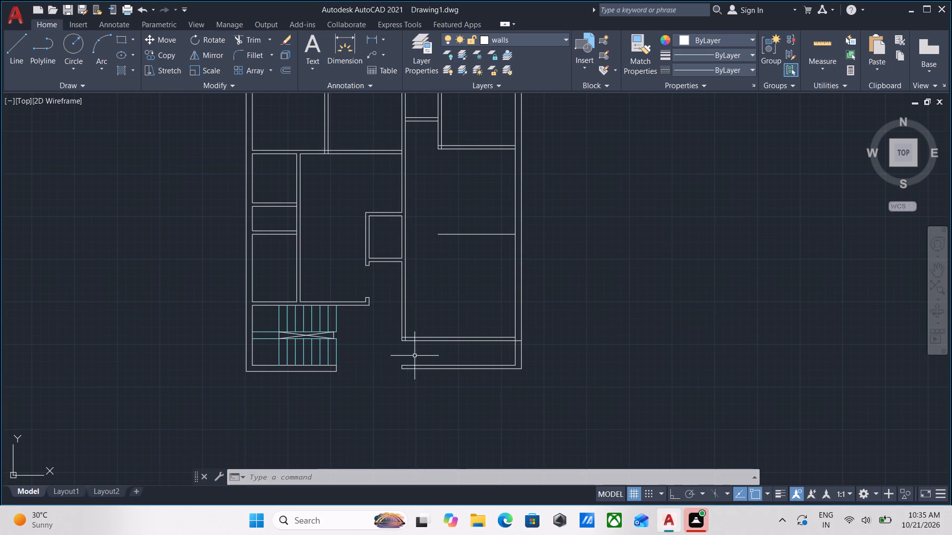
scroll(372, 382, "up", 2)
scroll(163, 259, "up", 1)
scroll(90, 258, "down", 1)
middle_click_drag(90, 258, 297, 248)
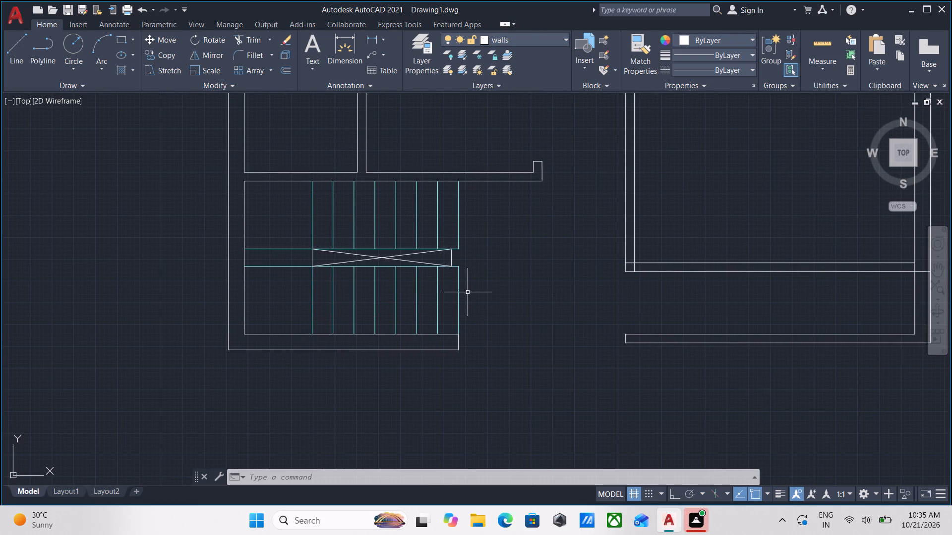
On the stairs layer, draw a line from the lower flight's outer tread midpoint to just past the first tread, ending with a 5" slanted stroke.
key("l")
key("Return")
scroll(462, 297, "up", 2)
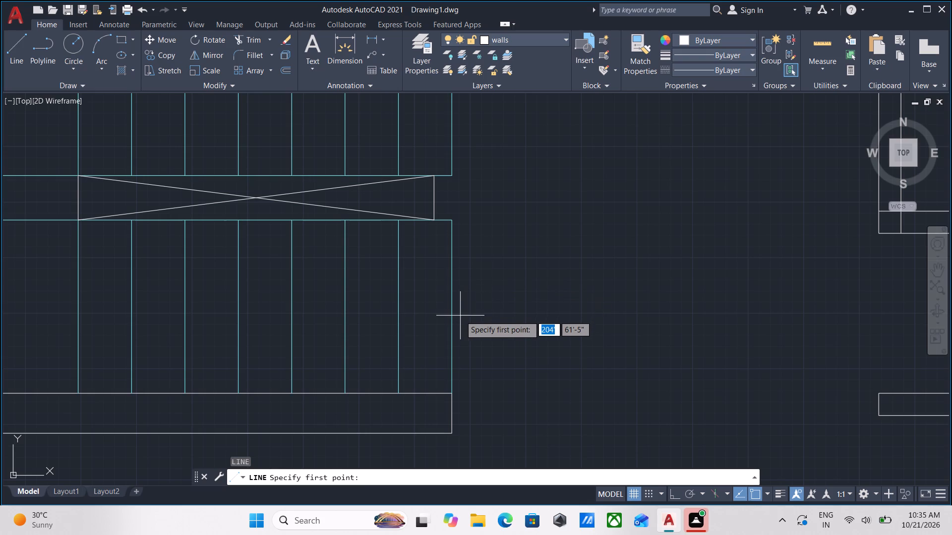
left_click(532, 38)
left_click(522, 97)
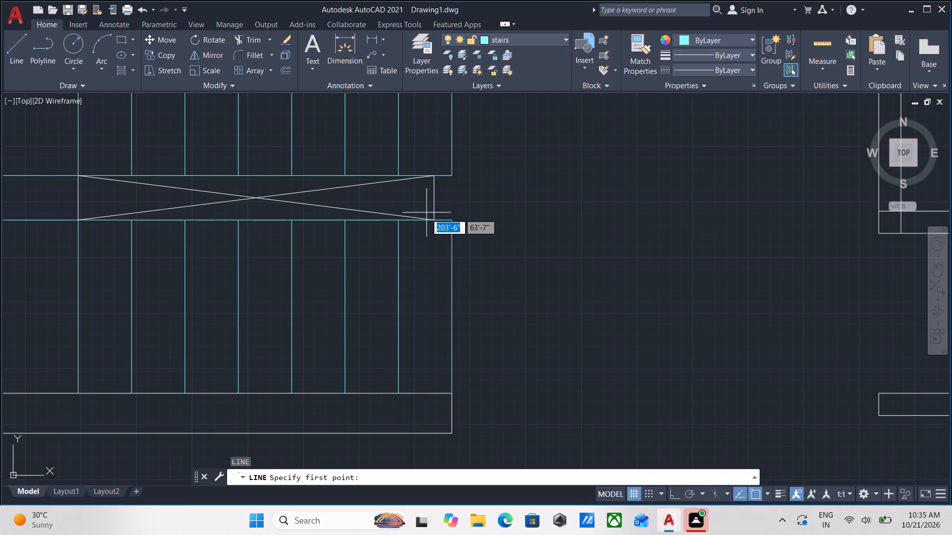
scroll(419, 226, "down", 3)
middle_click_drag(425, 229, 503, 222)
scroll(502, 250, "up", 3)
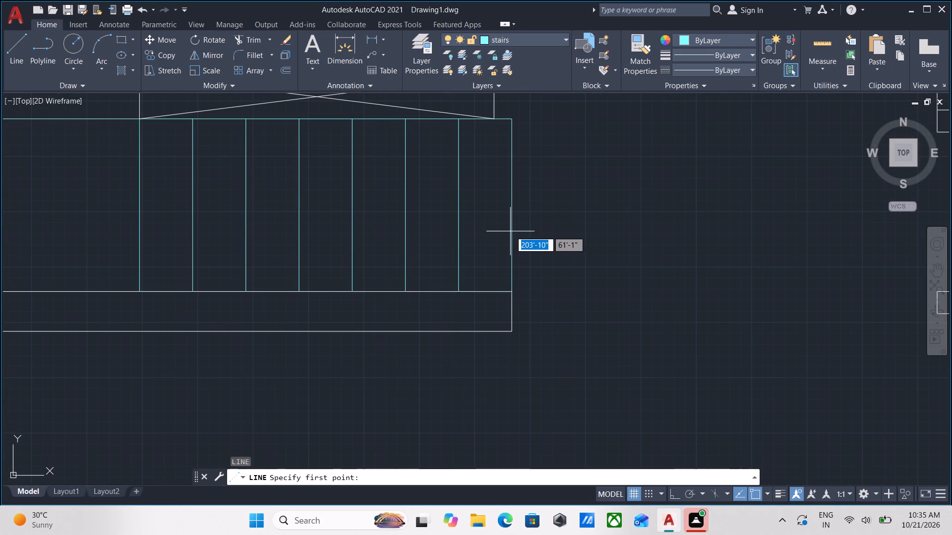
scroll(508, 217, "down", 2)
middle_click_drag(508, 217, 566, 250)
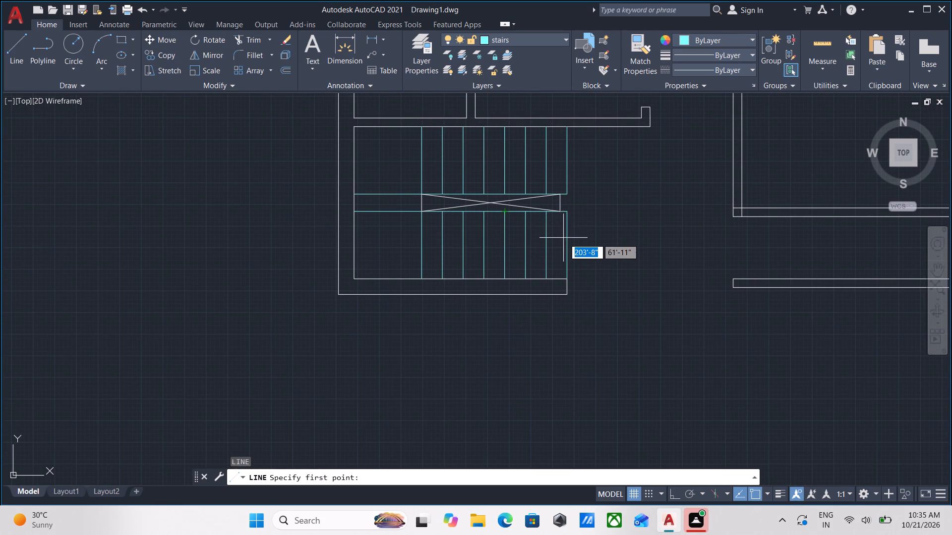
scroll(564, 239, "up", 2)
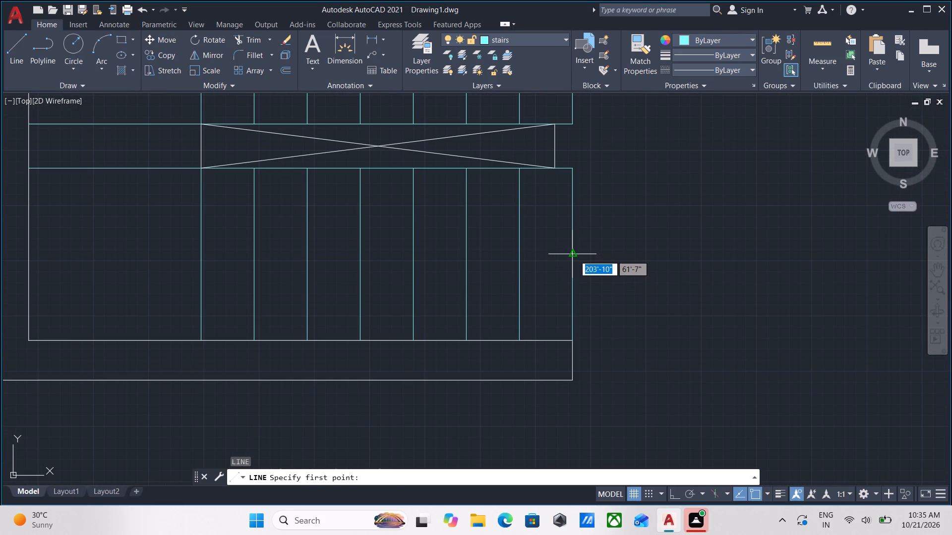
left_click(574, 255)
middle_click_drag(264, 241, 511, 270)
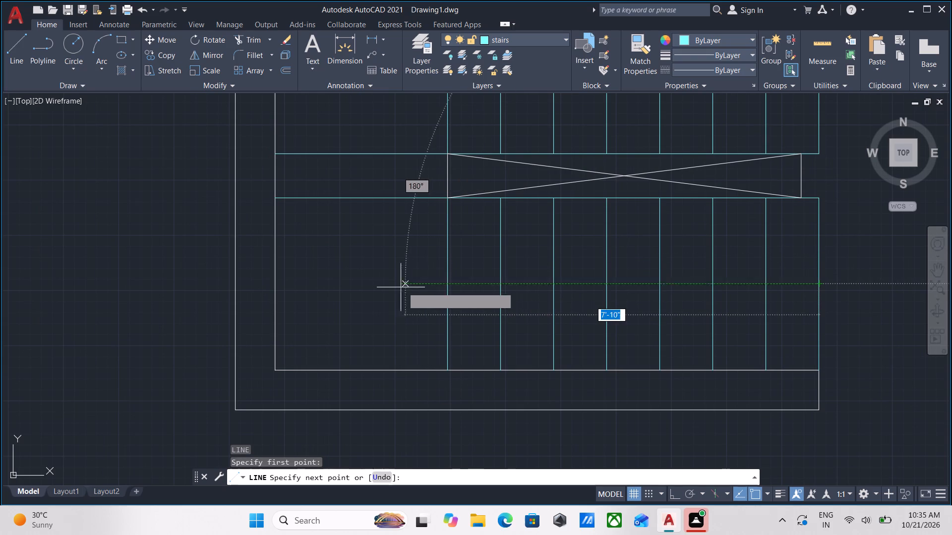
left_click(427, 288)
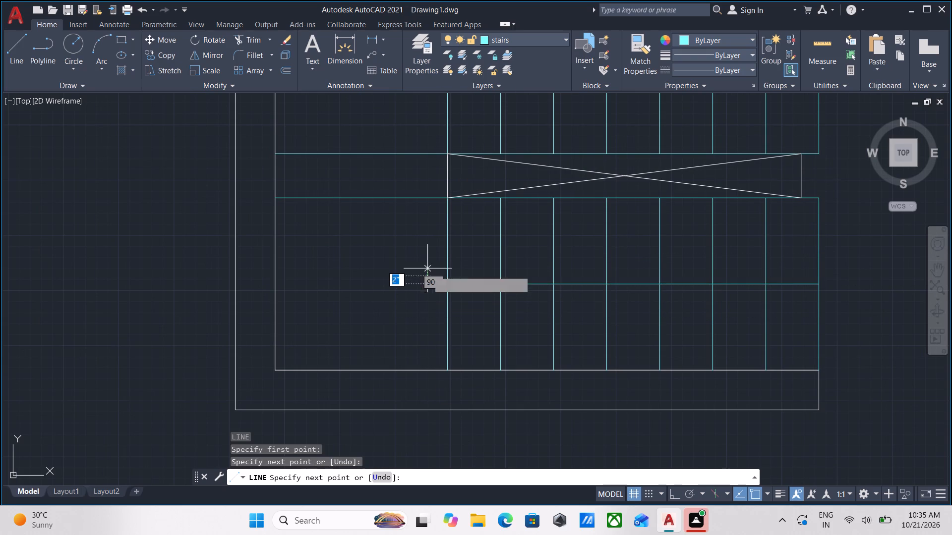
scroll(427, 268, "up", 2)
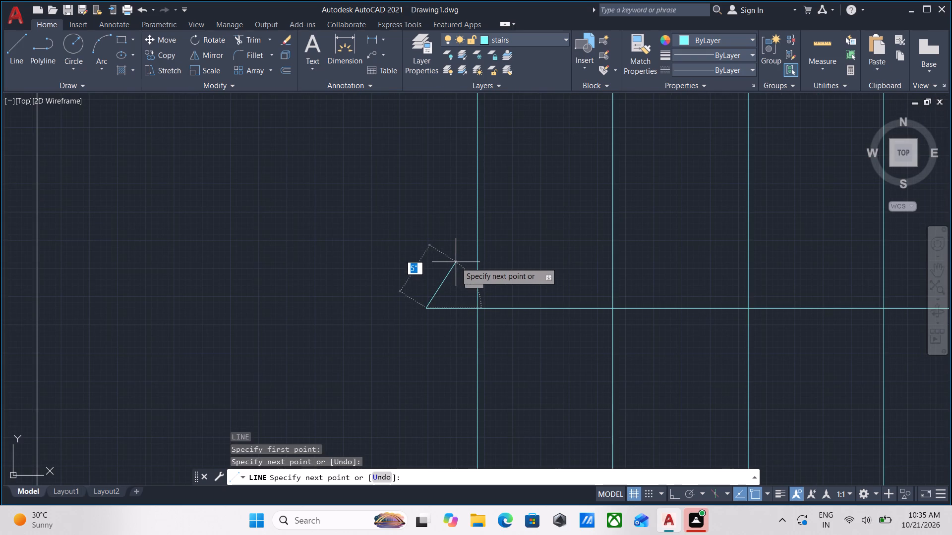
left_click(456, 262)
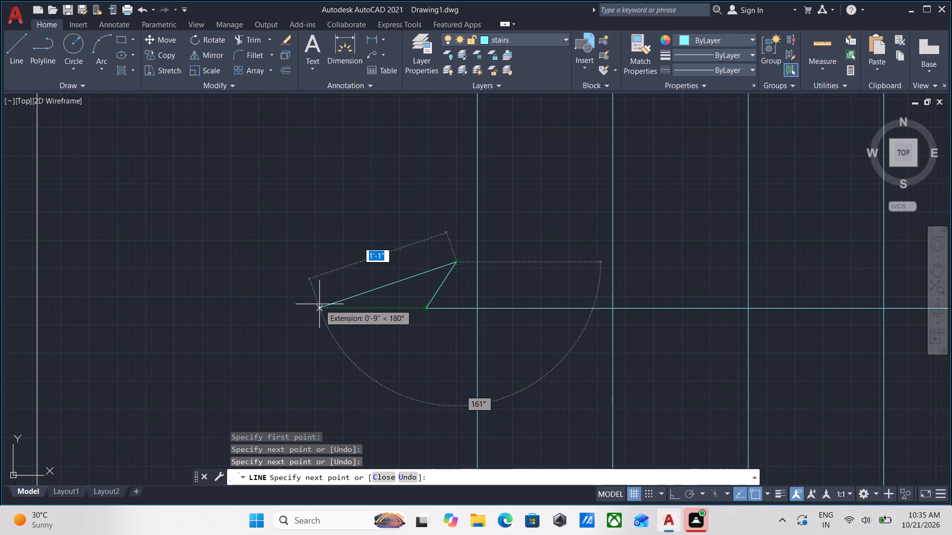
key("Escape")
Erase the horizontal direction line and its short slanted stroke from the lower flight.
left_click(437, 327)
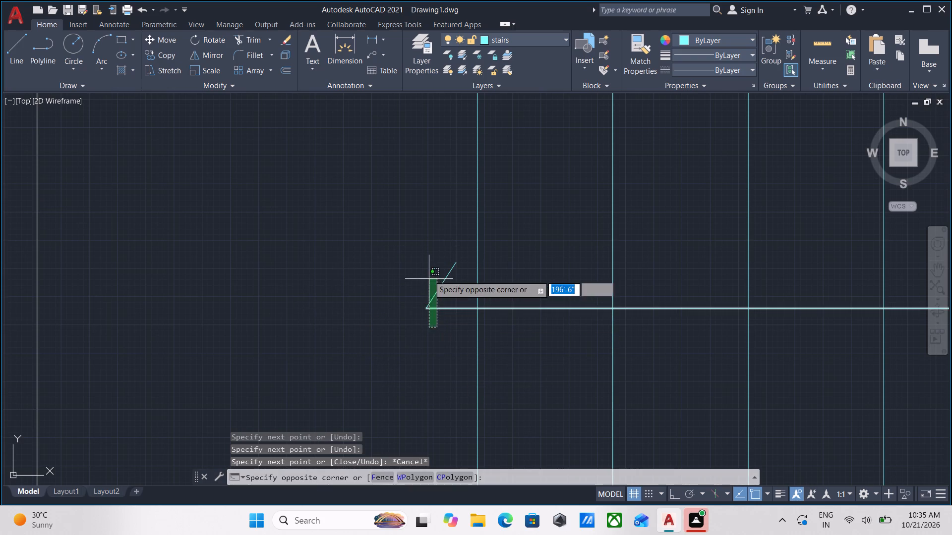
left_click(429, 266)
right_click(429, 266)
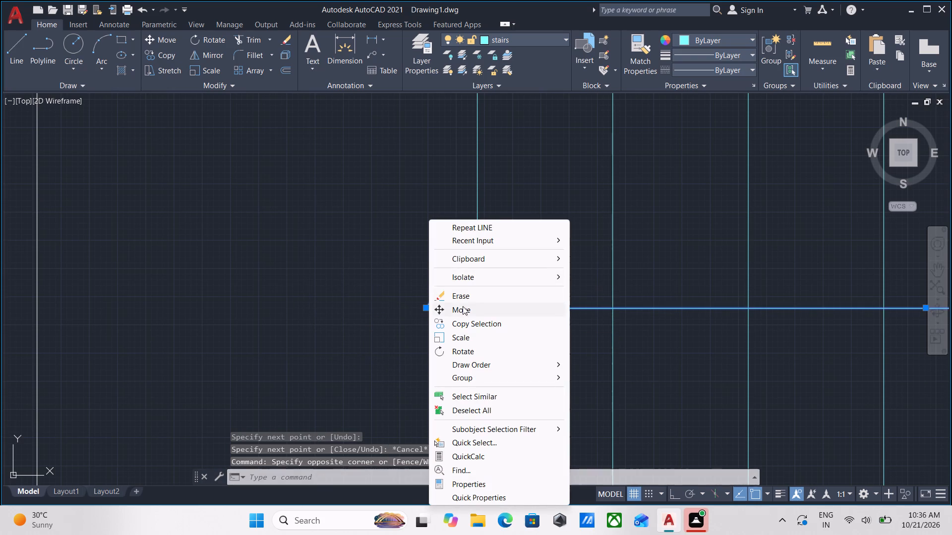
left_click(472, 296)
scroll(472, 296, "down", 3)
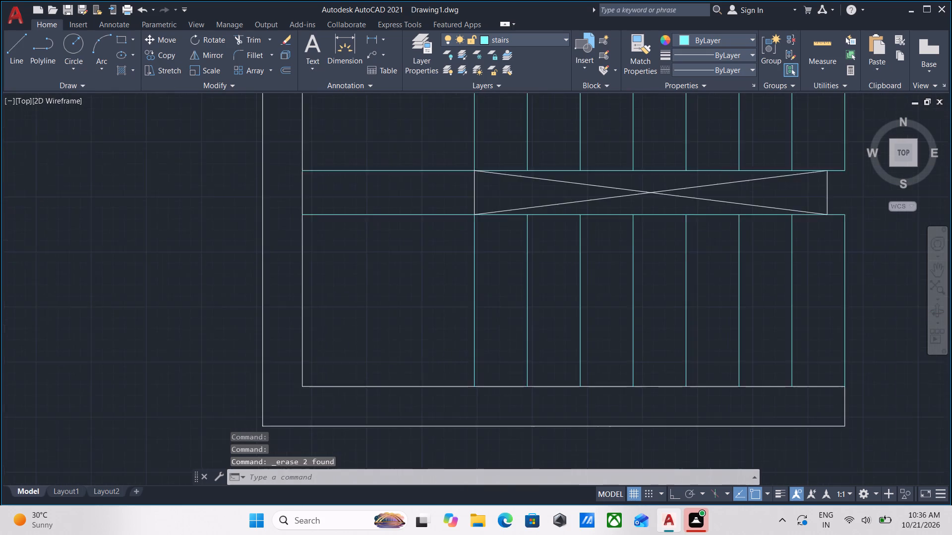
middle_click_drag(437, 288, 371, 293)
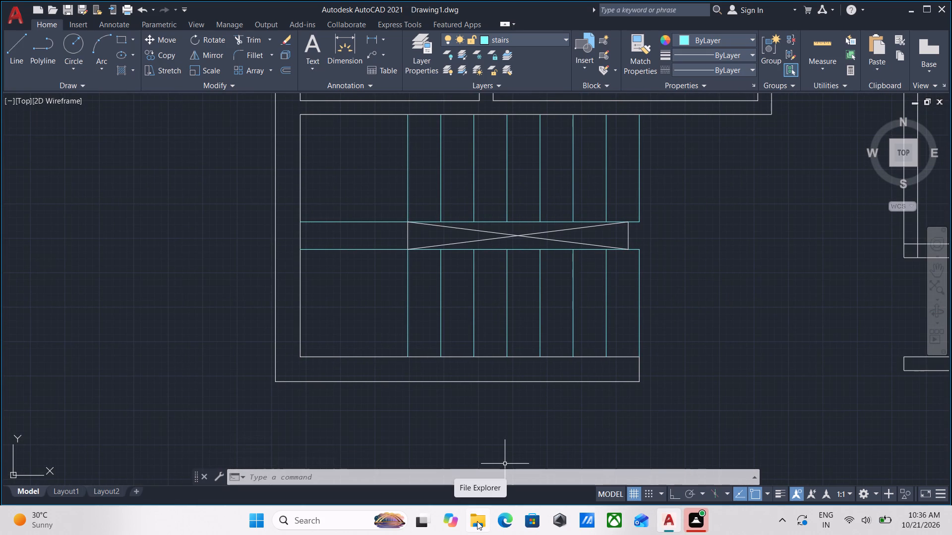
Open the recent drawing Autocad Blocks, ignoring the missing SHX files and the unresolved reference files.
left_click(262, 524)
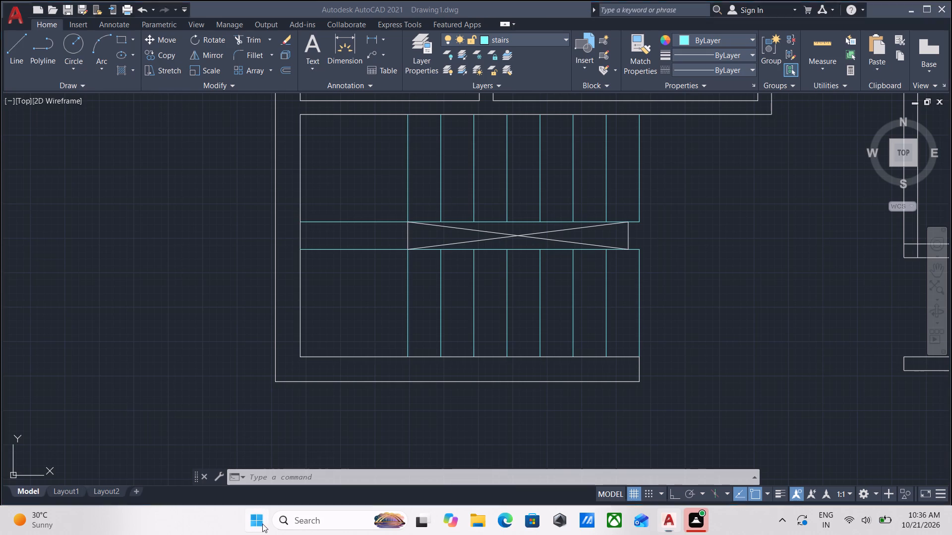
scroll(438, 295, "down", 2)
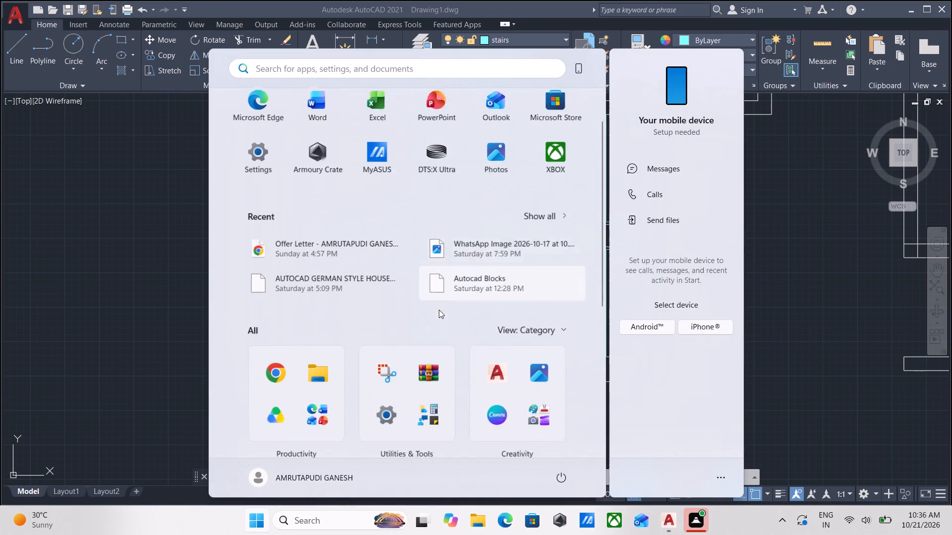
scroll(439, 311, "down", 3)
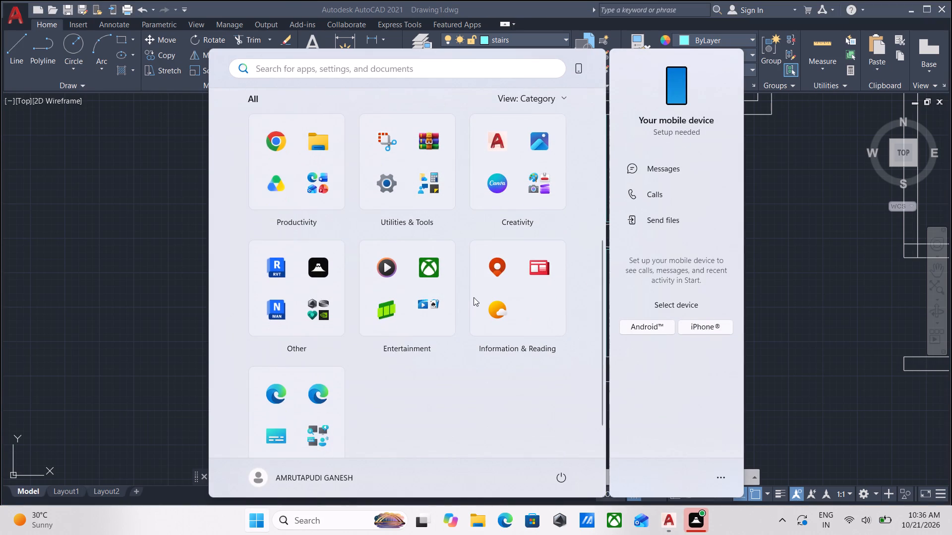
scroll(460, 256, "down", 3)
scroll(404, 307, "down", 2)
scroll(403, 313, "up", 3)
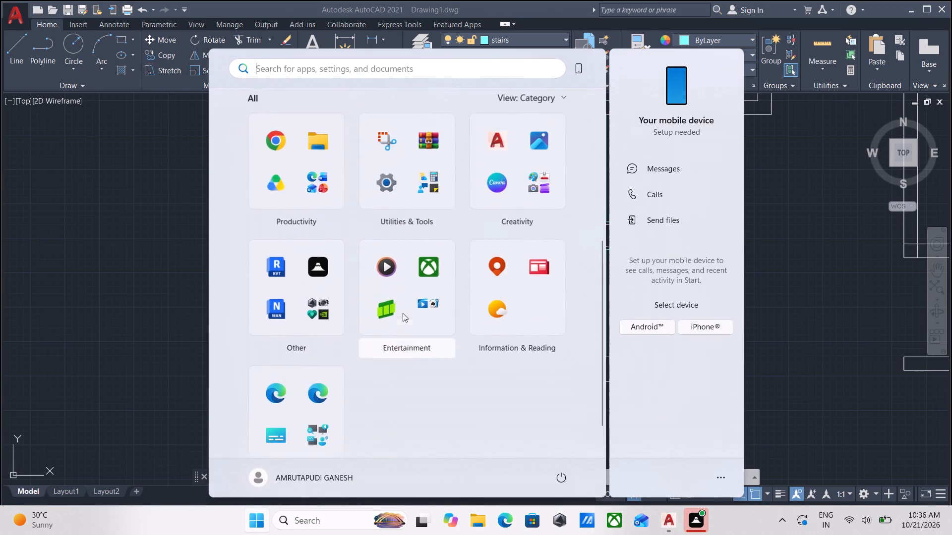
scroll(403, 313, "up", 6)
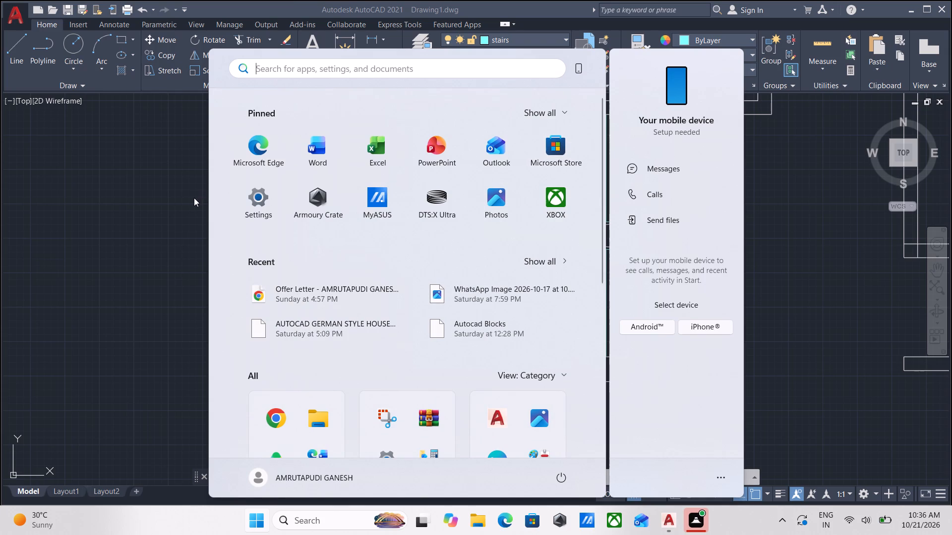
left_click(482, 334)
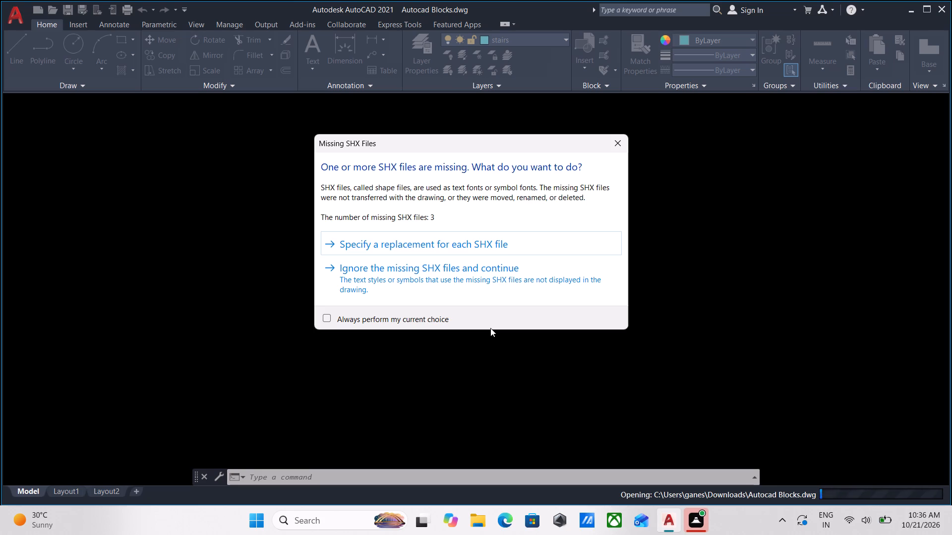
left_click(431, 266)
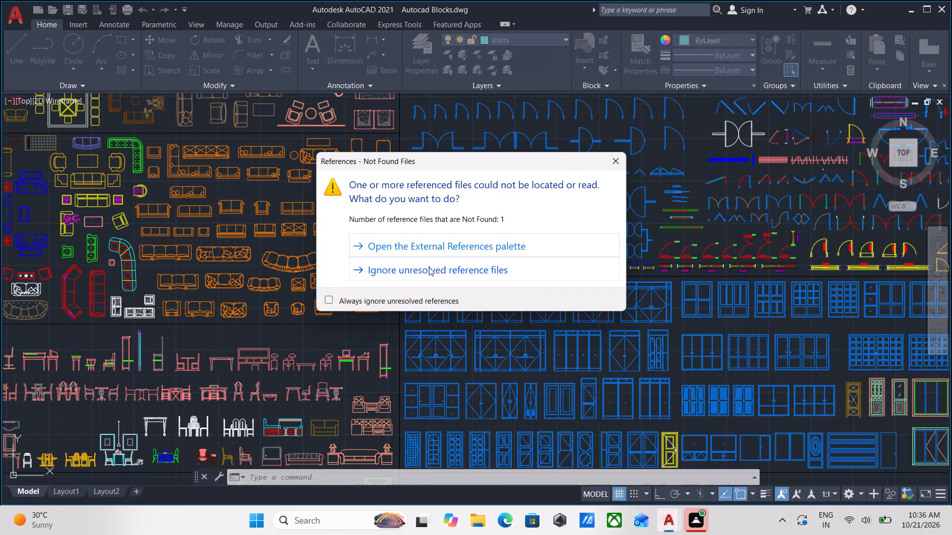
left_click(429, 267)
Look through the block library around the Doors, Windows, & Curtains section and the symbol, sports-court and staircase blocks above it.
scroll(679, 285, "down", 1)
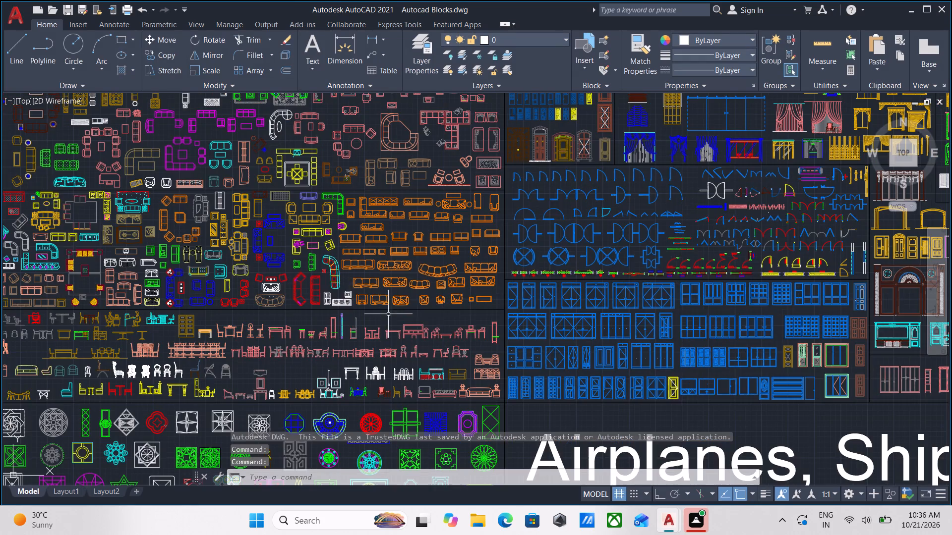
scroll(493, 314, "down", 2)
middle_click_drag(493, 314, 338, 318)
scroll(458, 332, "up", 1)
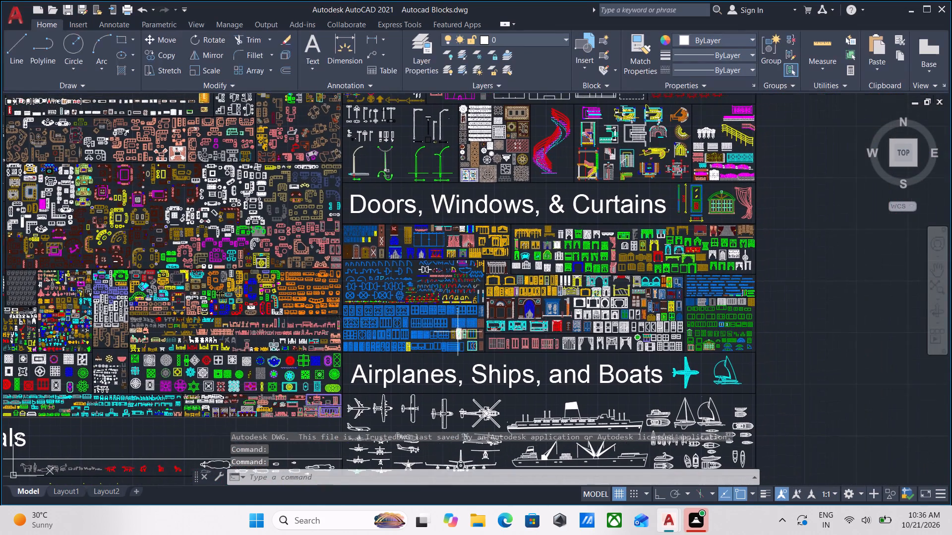
scroll(458, 332, "up", 2)
scroll(665, 292, "down", 2)
middle_click_drag(665, 292, 459, 336)
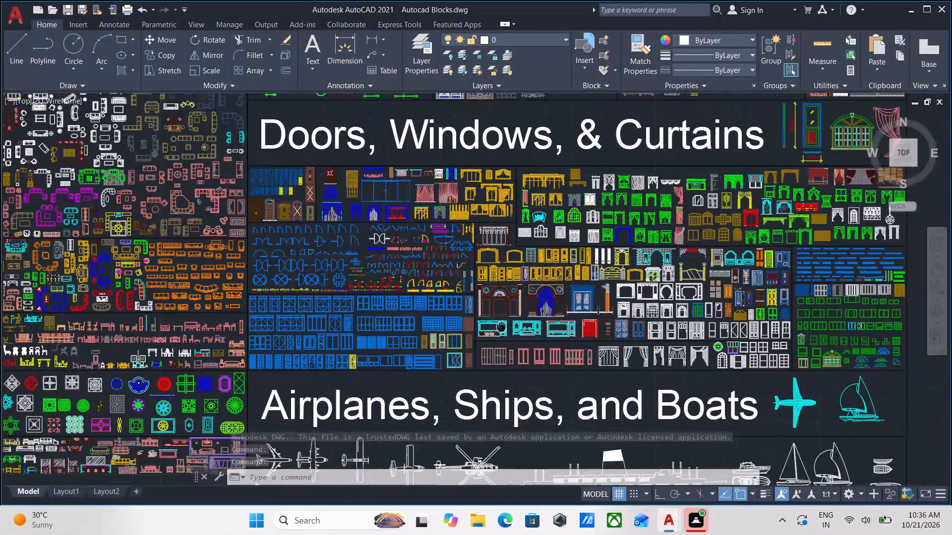
middle_click_drag(459, 336, 421, 338)
scroll(560, 254, "up", 3)
scroll(504, 246, "down", 6)
middle_click_drag(495, 268, 492, 355)
scroll(492, 336, "up", 2)
scroll(509, 248, "up", 1)
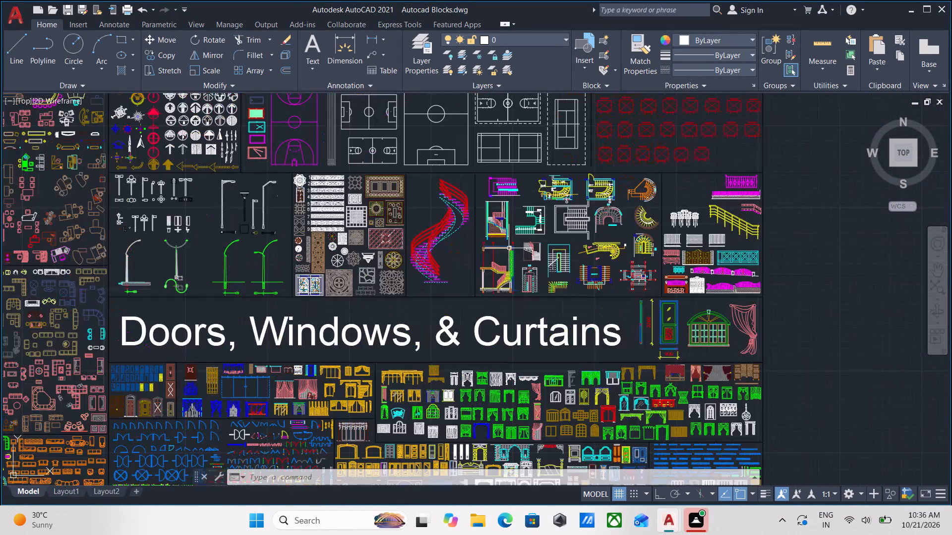
scroll(237, 268, "up", 2)
scroll(446, 254, "down", 2)
middle_click_drag(447, 254, 430, 375)
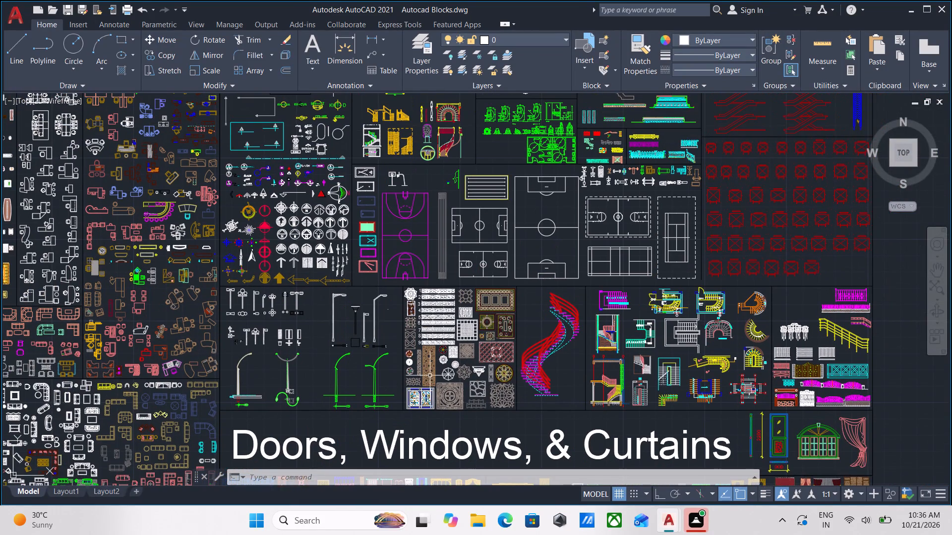
Examine the north arrows, direction arrows, section markers and level symbols in the block library.
scroll(299, 227, "up", 3)
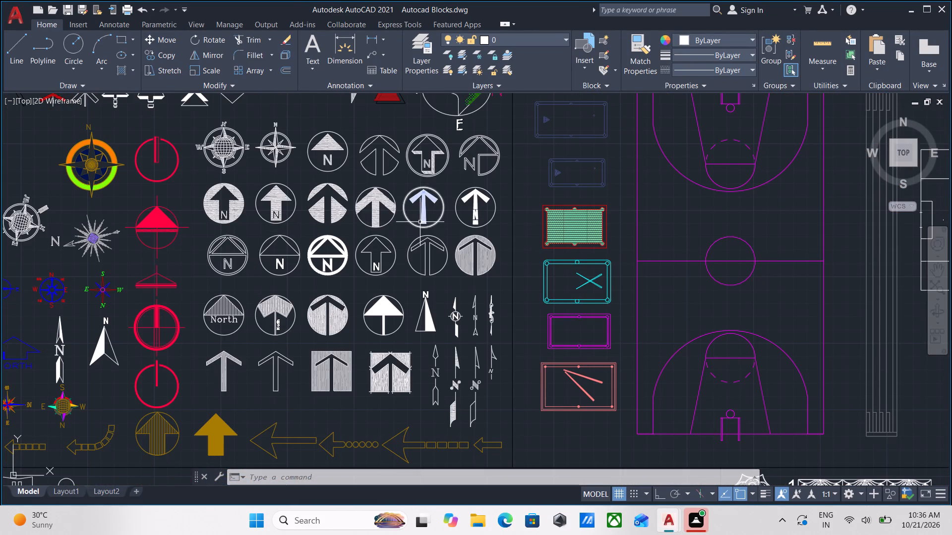
scroll(428, 365, "up", 2)
scroll(362, 315, "down", 2)
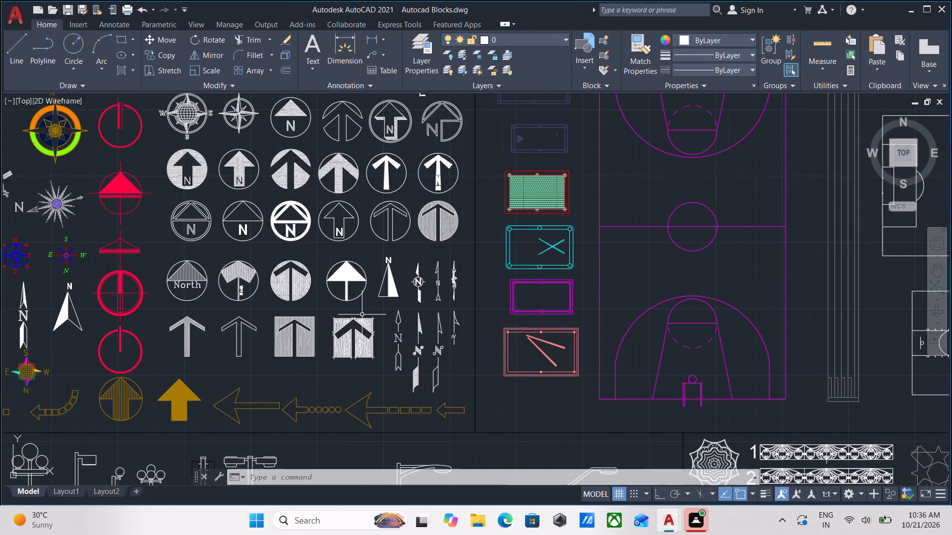
middle_click_drag(362, 315, 362, 328)
middle_click_drag(332, 248, 377, 309)
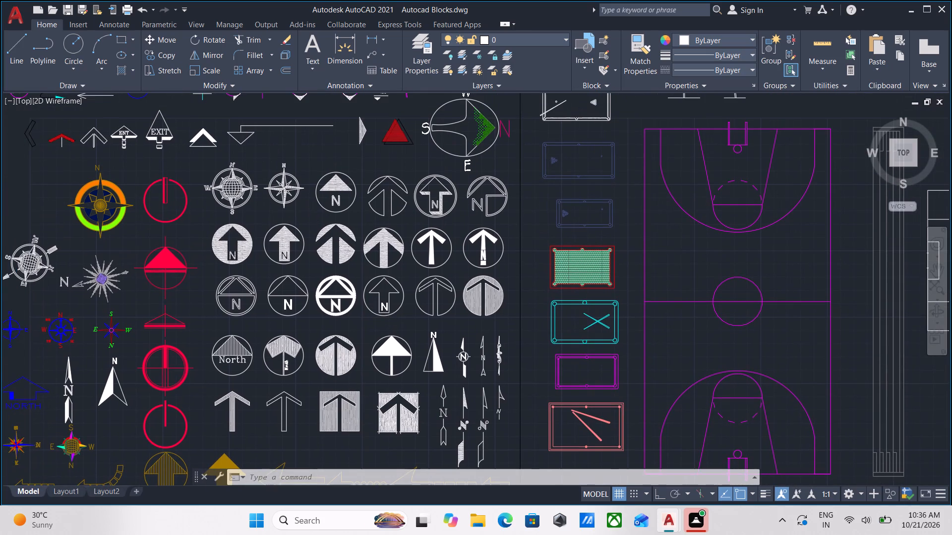
middle_click_drag(319, 245, 444, 314)
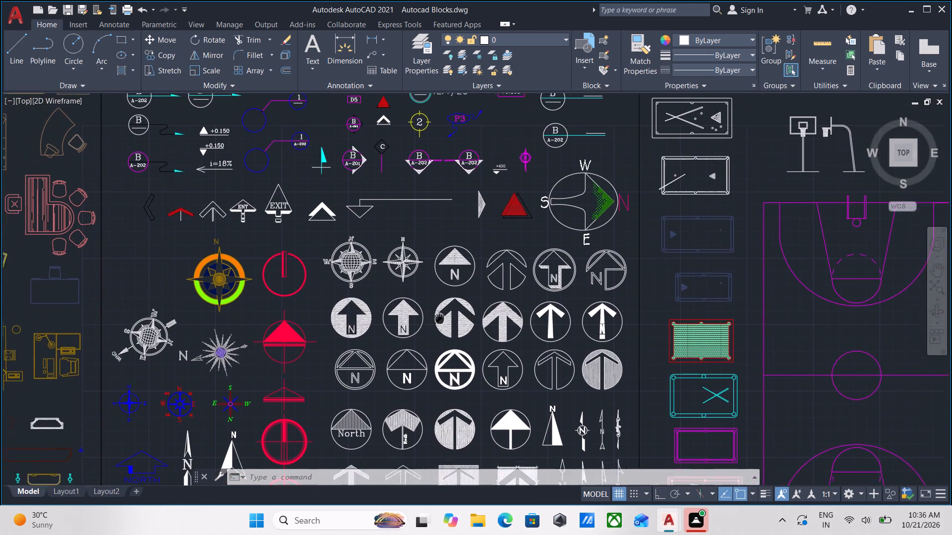
middle_click_drag(444, 314, 522, 404)
scroll(289, 216, "up", 1)
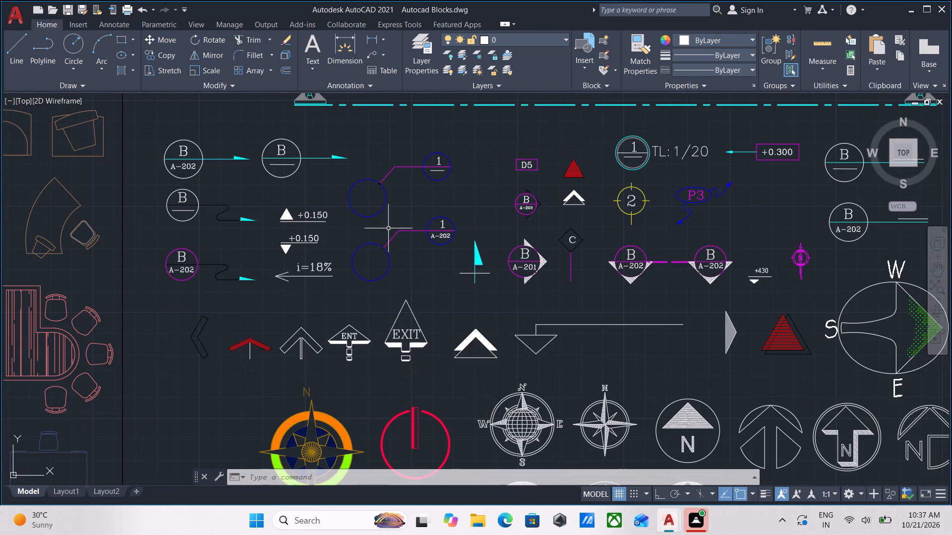
scroll(520, 252, "down", 1)
middle_click_drag(519, 252, 391, 272)
middle_click_drag(411, 237, 435, 184)
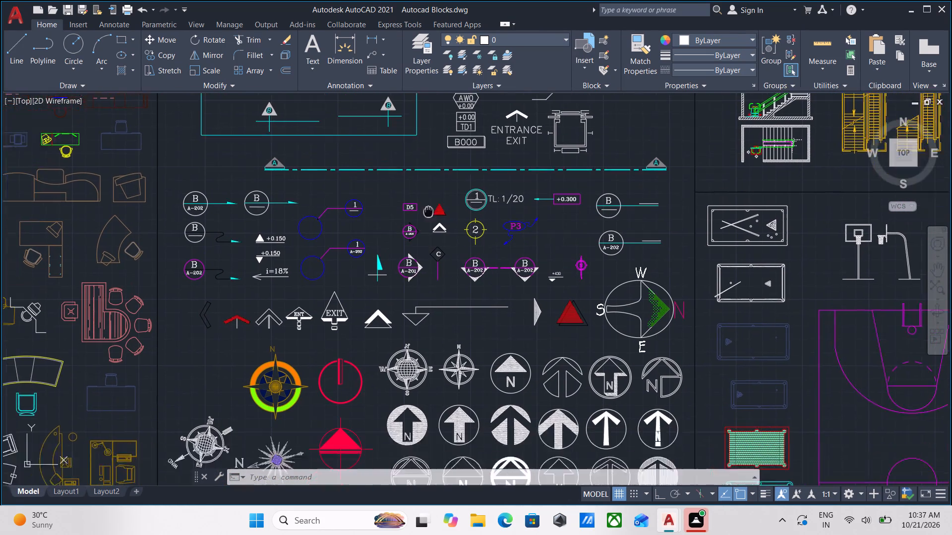
middle_click_drag(435, 184, 451, 122)
middle_click_drag(358, 305, 367, 165)
scroll(331, 331, "up", 3)
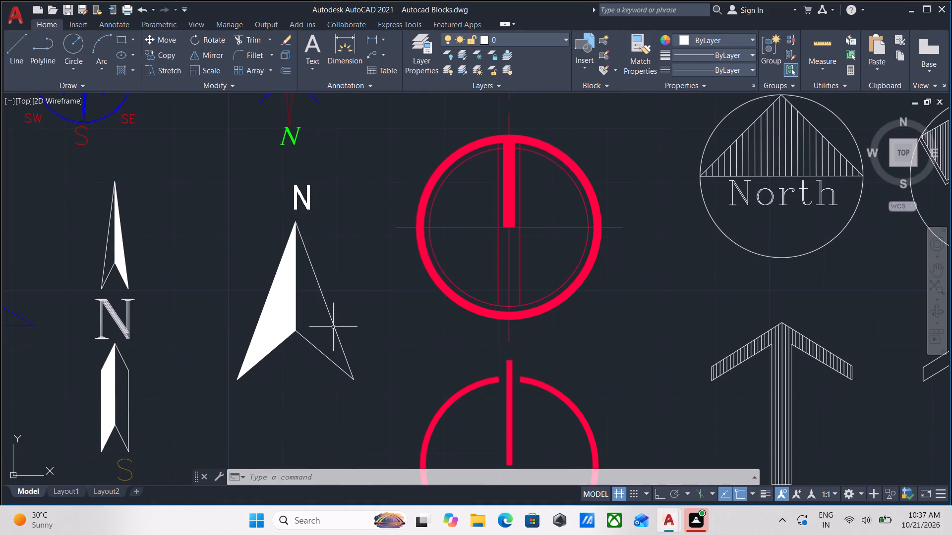
scroll(361, 281, "down", 1)
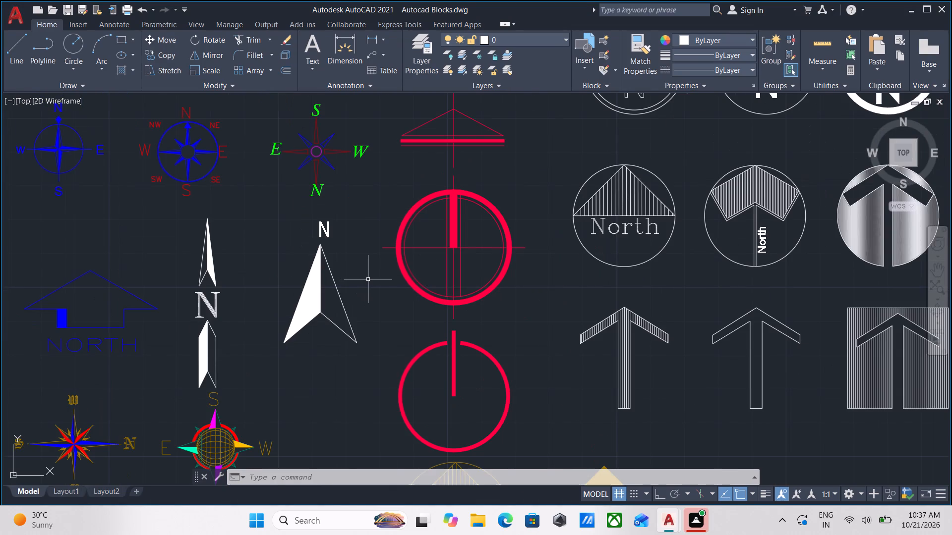
scroll(368, 279, "down", 1)
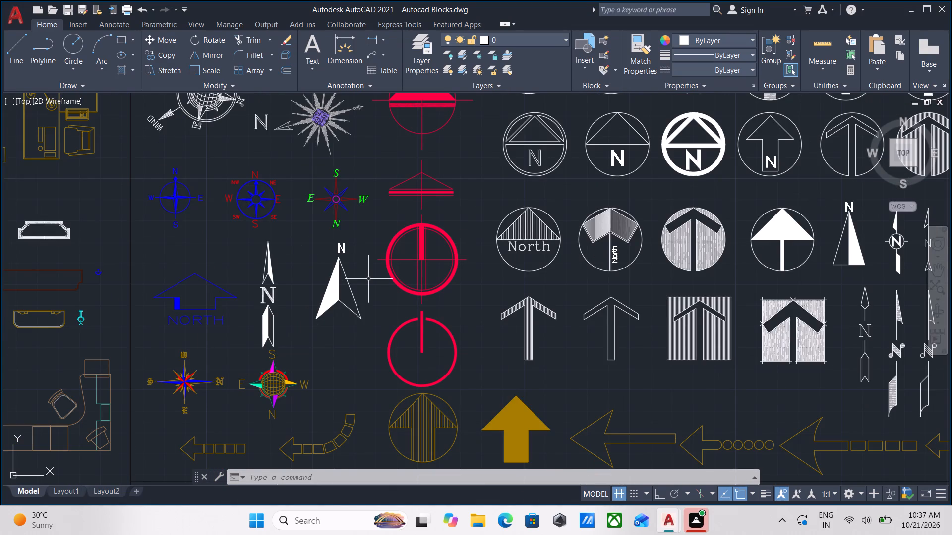
scroll(368, 279, "up", 2)
scroll(730, 307, "down", 2)
middle_click_drag(729, 307, 535, 244)
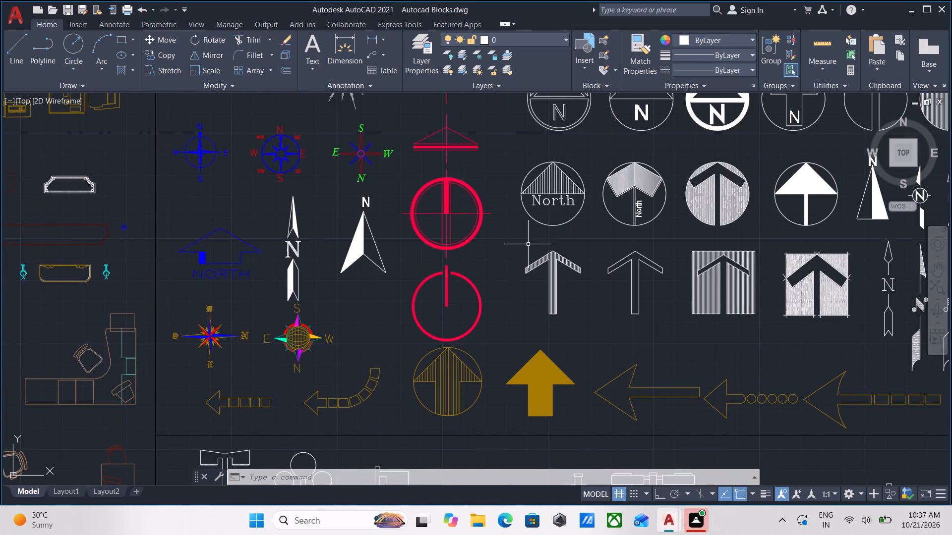
scroll(606, 305, "down", 1)
middle_click_drag(606, 305, 585, 246)
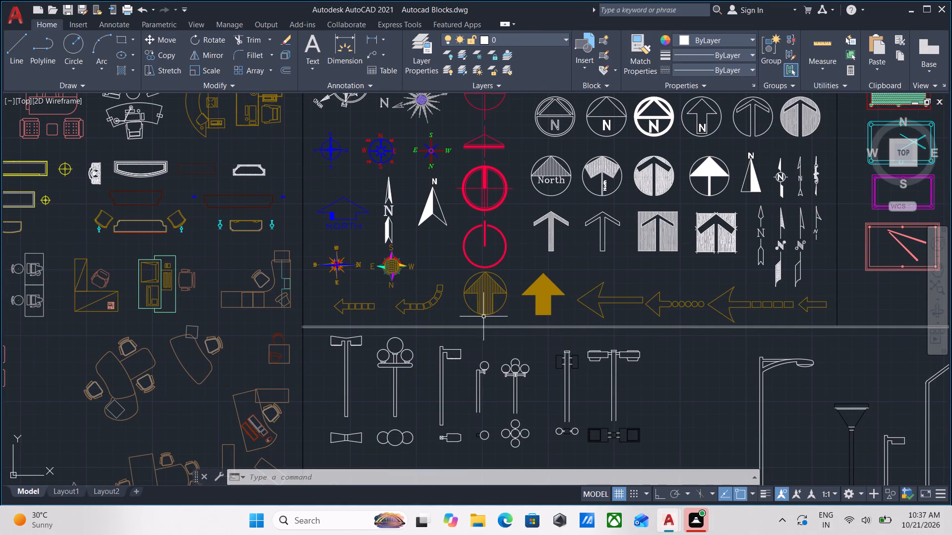
middle_click_drag(574, 305, 483, 336)
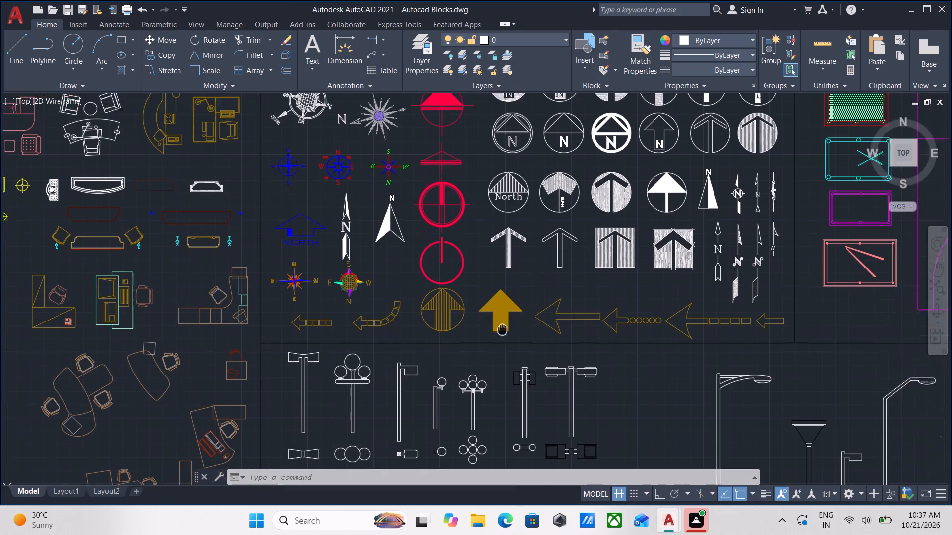
middle_click_drag(483, 336, 395, 374)
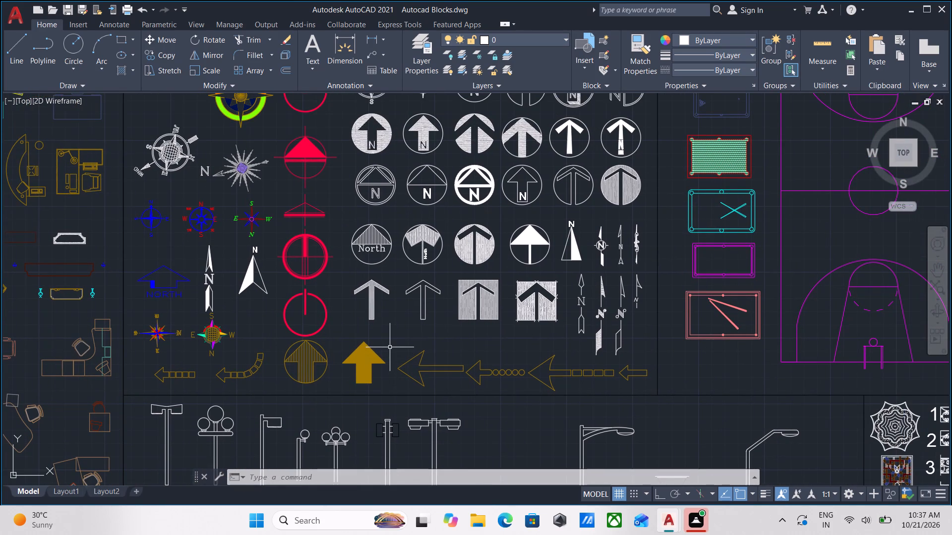
middle_click_drag(418, 323, 338, 336)
scroll(635, 342, "up", 3)
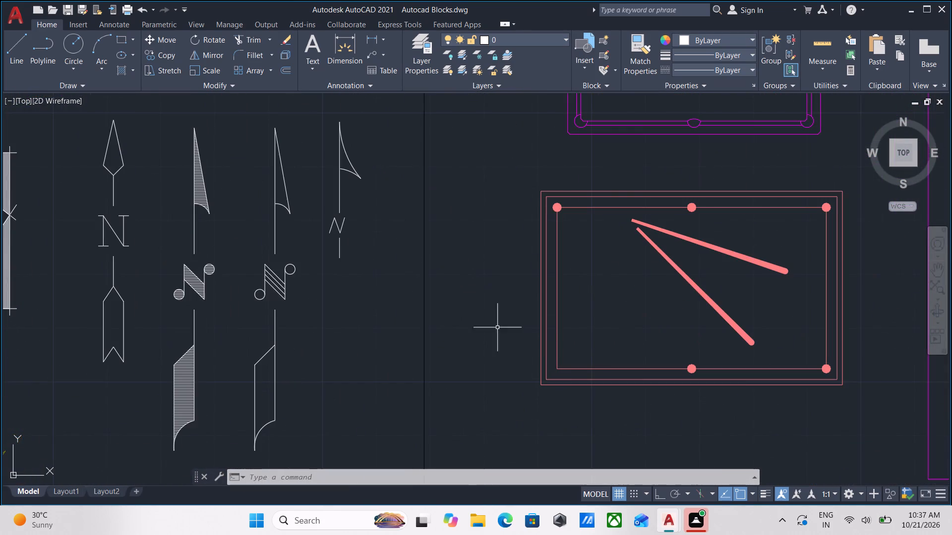
scroll(358, 295, "down", 3)
middle_click_drag(358, 295, 566, 401)
scroll(442, 238, "down", 1)
middle_click_drag(442, 238, 443, 311)
scroll(482, 226, "up", 2)
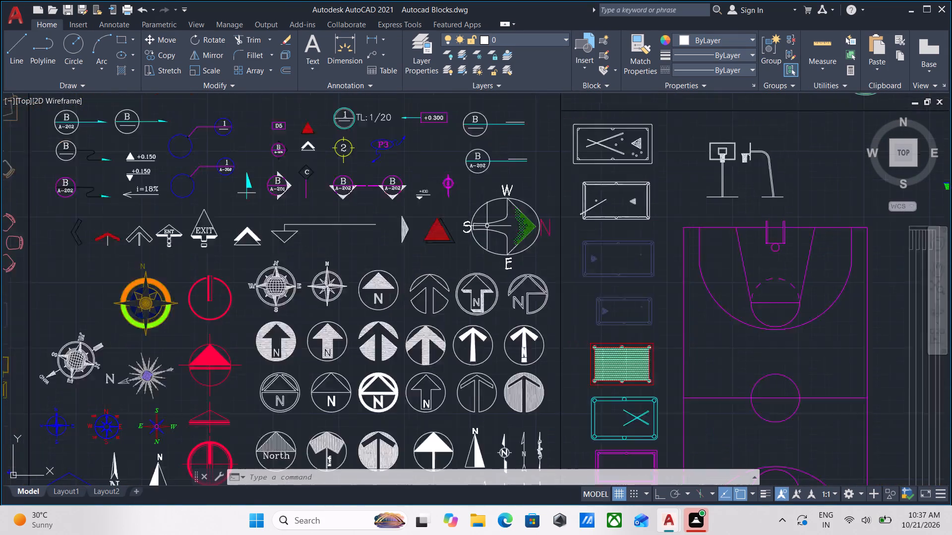
middle_click_drag(351, 267, 476, 265)
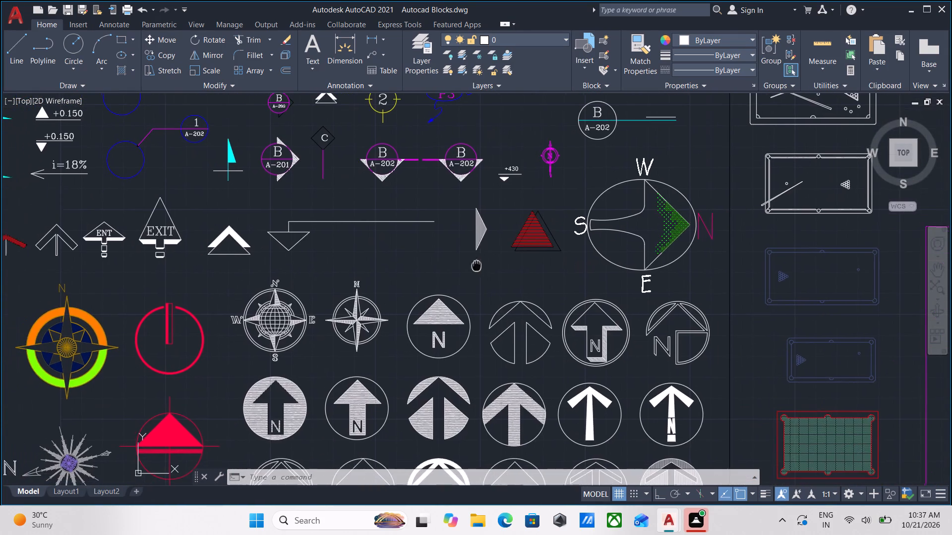
middle_click_drag(241, 229, 327, 279)
scroll(252, 200, "down", 2)
middle_click_drag(252, 200, 252, 233)
scroll(364, 152, "up", 2)
scroll(513, 214, "down", 2)
Look over the section markers, level symbols and north arrows under the Others heading of the block library.
middle_click_drag(513, 214, 502, 313)
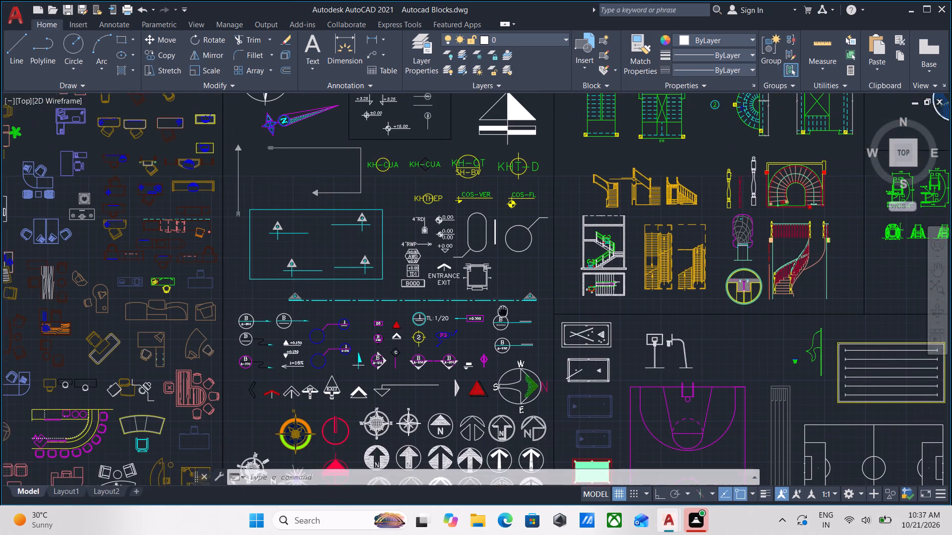
middle_click_drag(502, 313, 502, 315)
middle_click_drag(540, 268, 536, 418)
middle_click_drag(473, 103, 472, 136)
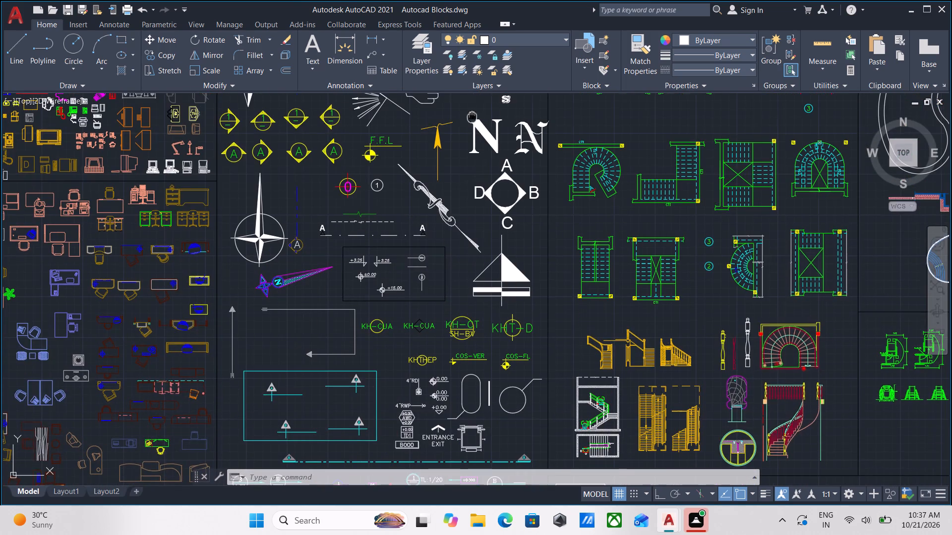
middle_click_drag(472, 136, 497, 243)
scroll(360, 296, "up", 2)
scroll(405, 241, "down", 2)
middle_click_drag(405, 241, 404, 256)
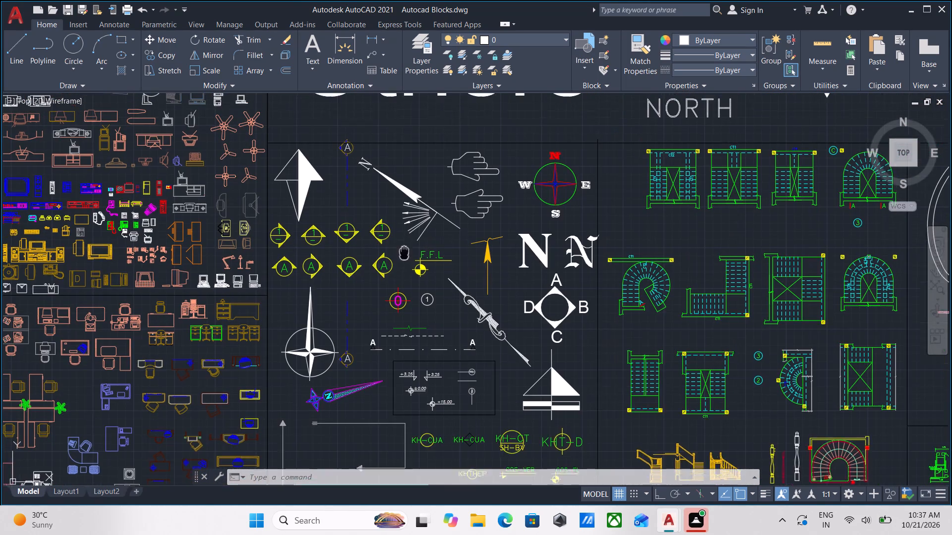
middle_click_drag(404, 256, 404, 279)
scroll(396, 304, "up", 2)
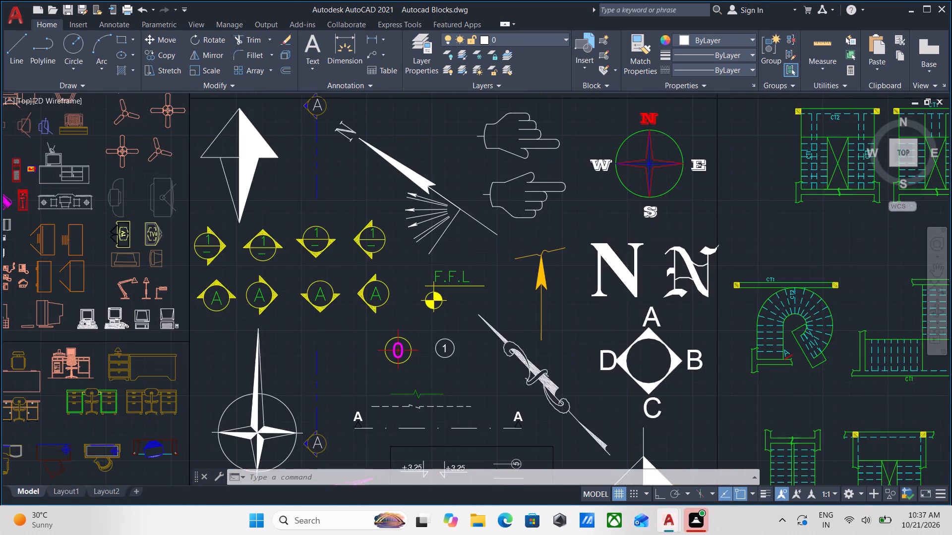
scroll(411, 293, "down", 3)
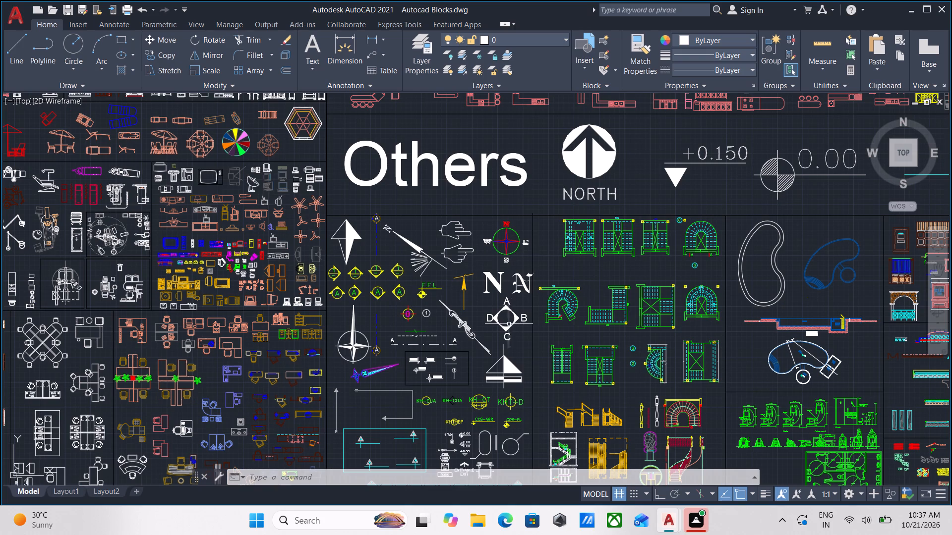
middle_click_drag(474, 318, 471, 344)
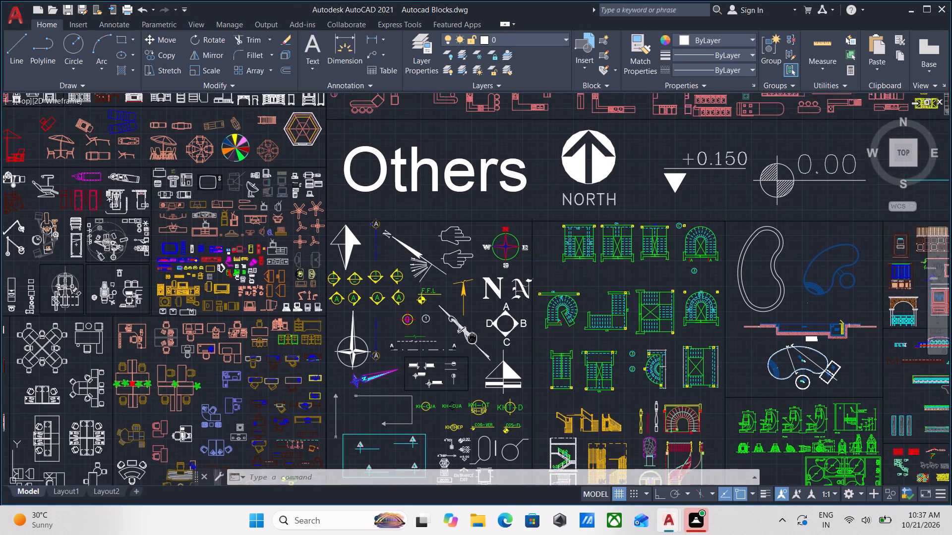
Examine the staircase plan, elevation and section blocks beside the symbols in the Others section.
middle_click_drag(471, 344, 441, 195)
scroll(640, 305, "up", 3)
scroll(613, 217, "down", 1)
middle_click_drag(613, 217, 604, 252)
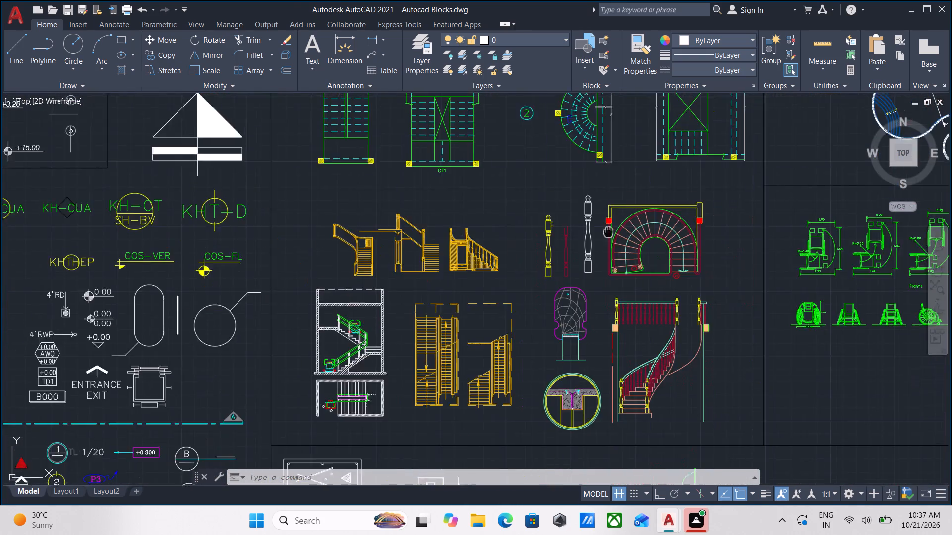
middle_click_drag(604, 252, 571, 328)
middle_click_drag(485, 303, 511, 250)
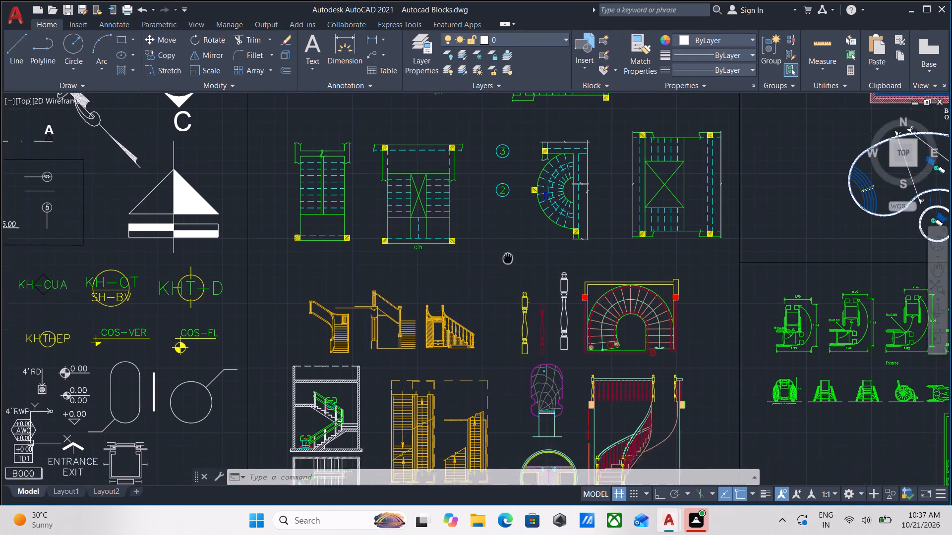
middle_click_drag(511, 250, 516, 237)
scroll(406, 297, "down", 2)
middle_click_drag(396, 284, 421, 215)
Examine the north symbols and direction arrows at the bottom of the block library's symbol area.
scroll(351, 285, "up", 1)
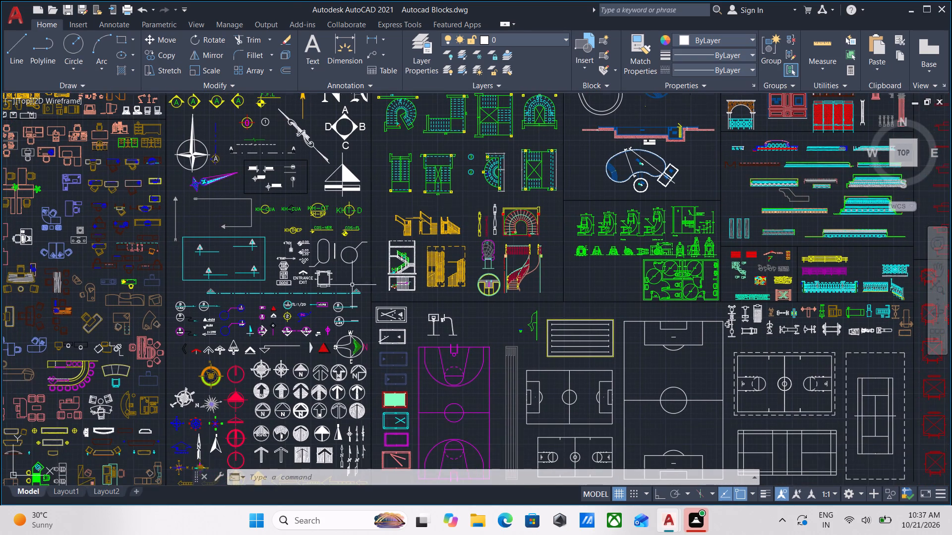
scroll(350, 285, "up", 1)
scroll(257, 259, "up", 1)
scroll(237, 258, "down", 3)
middle_click_drag(258, 246, 416, 240)
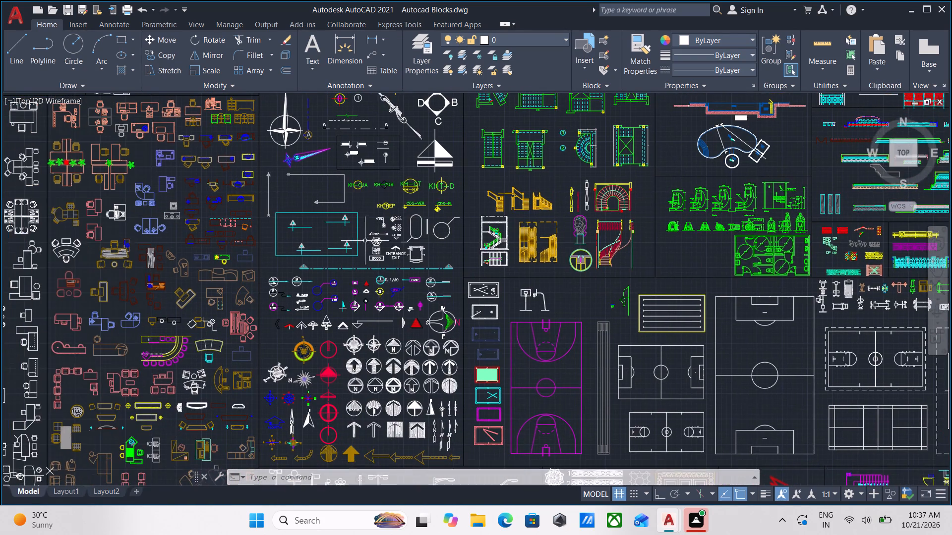
scroll(362, 238, "up", 3)
scroll(361, 238, "down", 3)
middle_click_drag(361, 238, 365, 208)
scroll(378, 380, "up", 1)
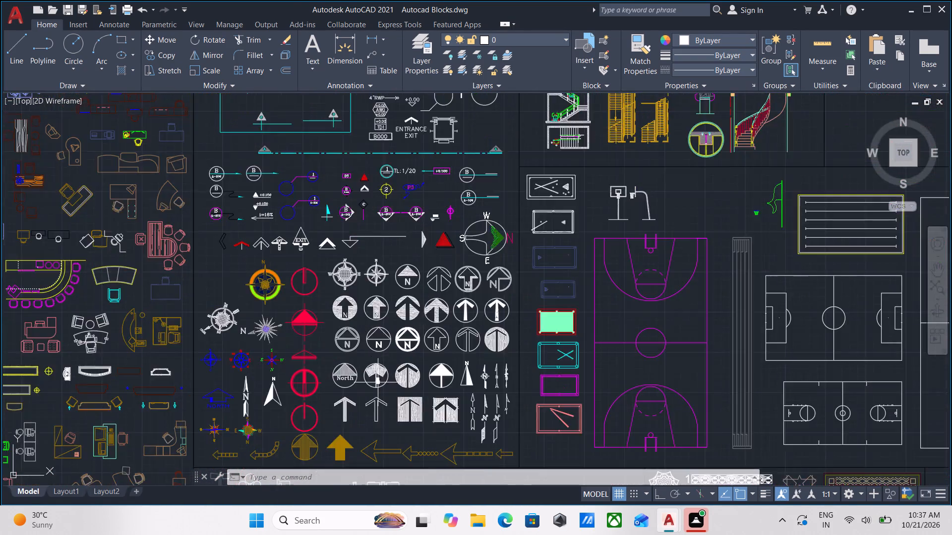
scroll(378, 383, "up", 2)
scroll(372, 369, "down", 2)
middle_click_drag(357, 346, 358, 286)
scroll(286, 290, "up", 2)
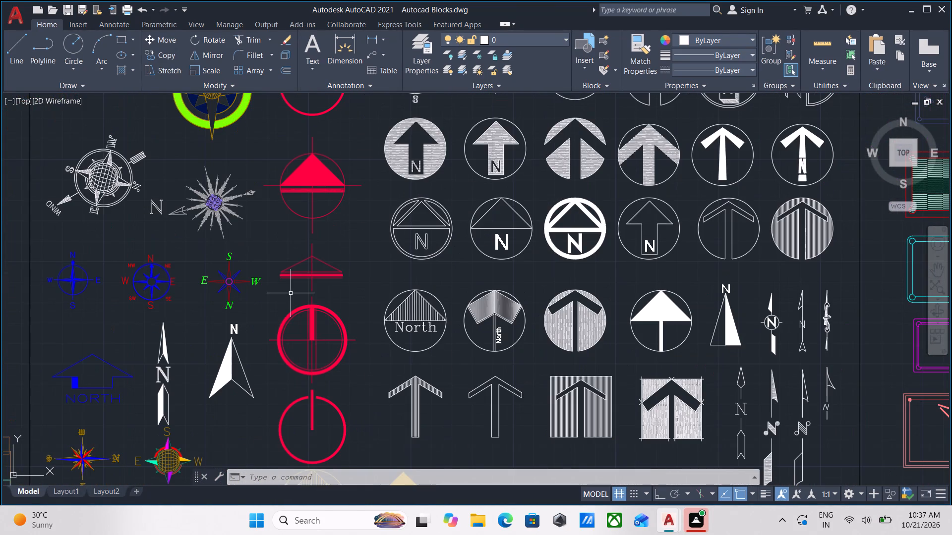
scroll(432, 278, "down", 2)
middle_click_drag(432, 278, 439, 246)
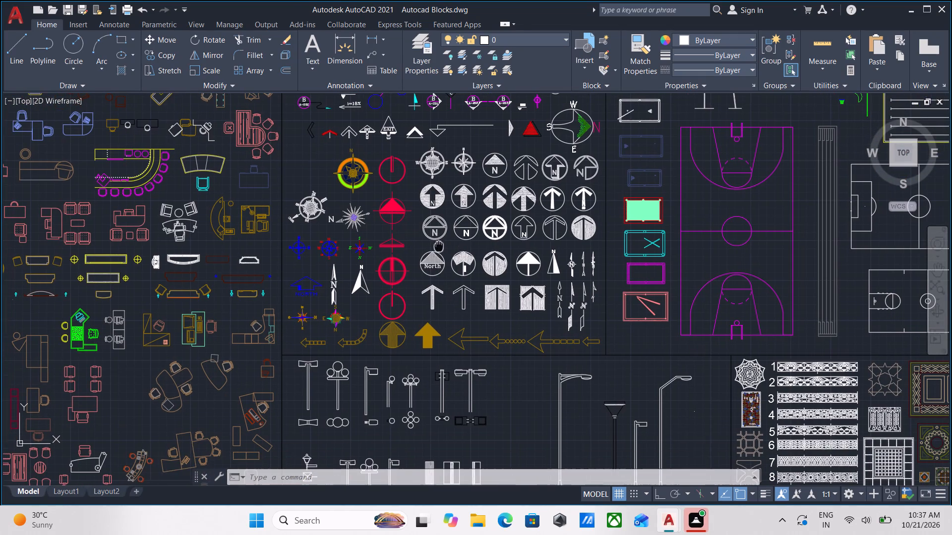
scroll(441, 284, "up", 2)
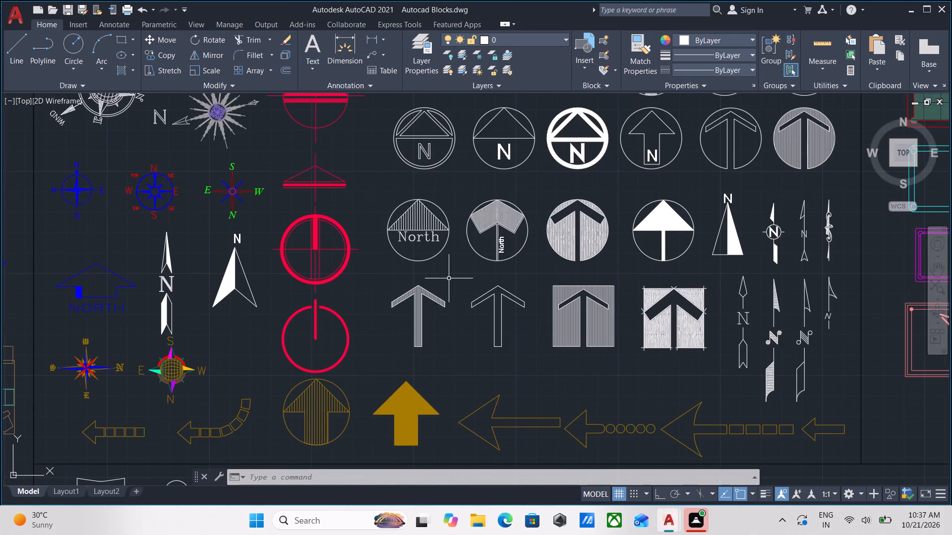
scroll(632, 303, "down", 2)
middle_click_drag(633, 303, 546, 271)
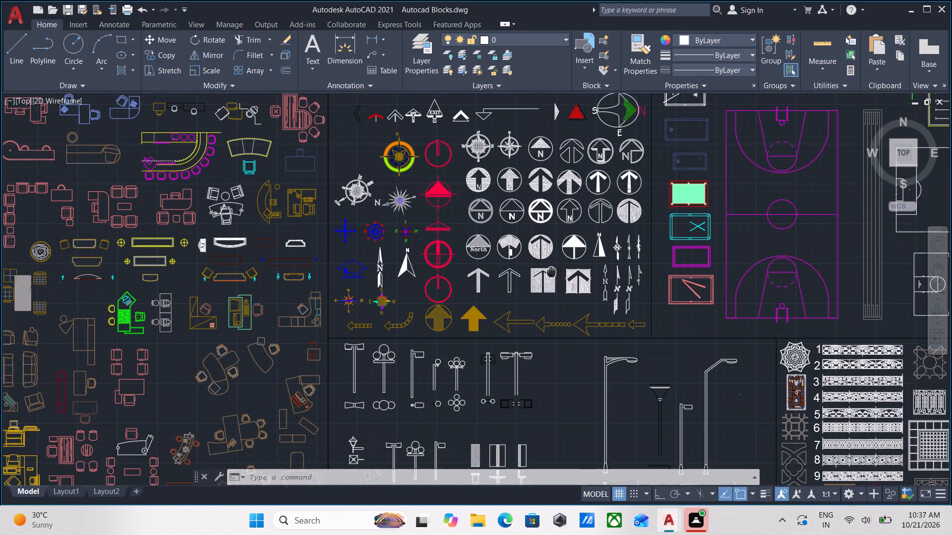
middle_click_drag(546, 271, 536, 270)
scroll(529, 276, "up", 3)
scroll(527, 278, "down", 3)
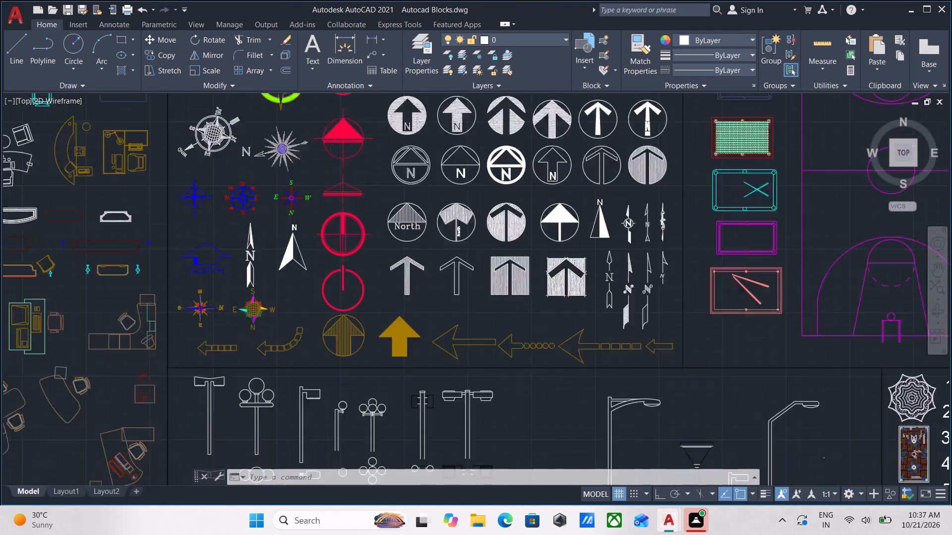
scroll(326, 328, "down", 2)
scroll(385, 342, "up", 3)
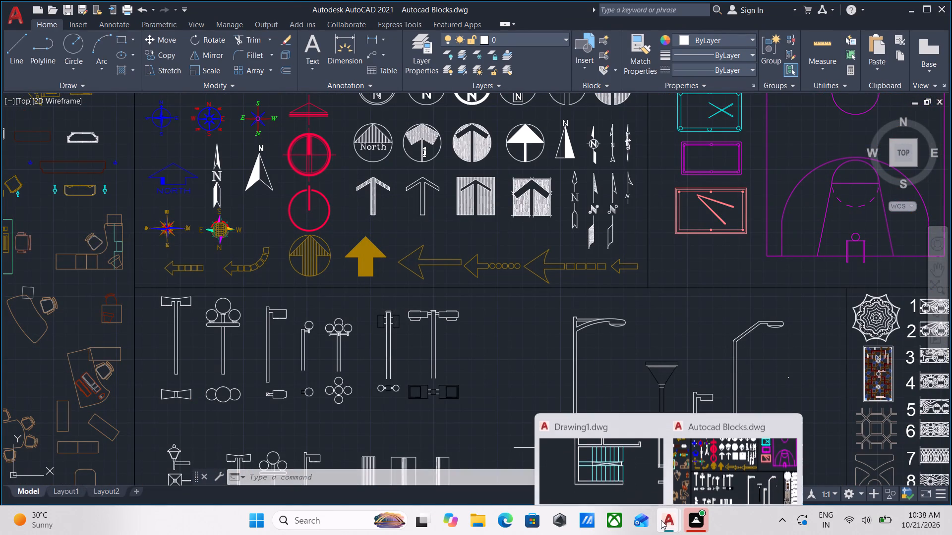
Switch back to Drawing1 and choose stairs as the current layer.
left_click(606, 440)
scroll(451, 315, "up", 2)
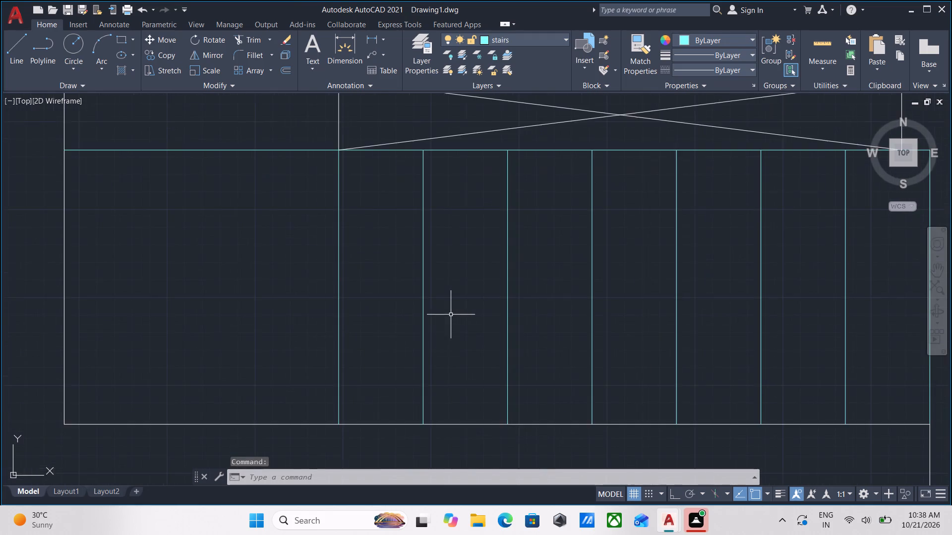
scroll(451, 315, "down", 2)
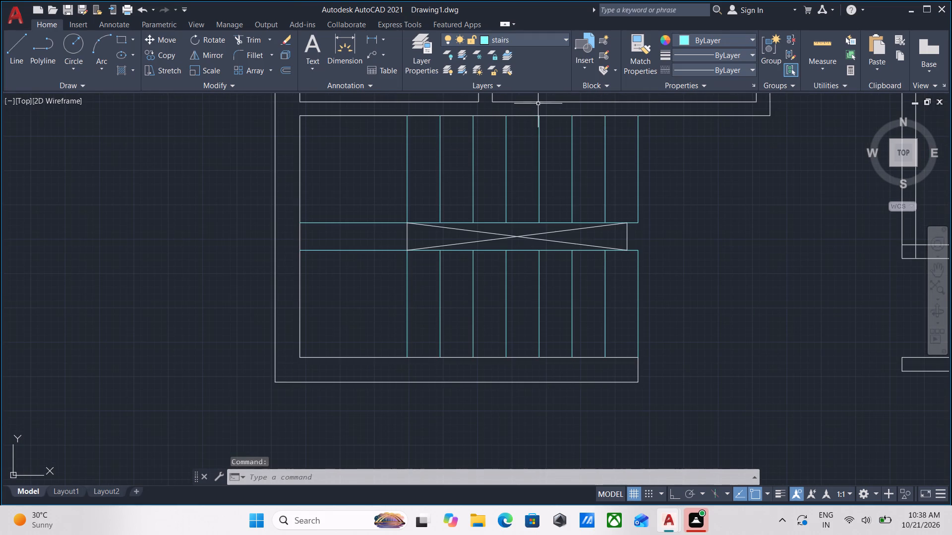
left_click(551, 41)
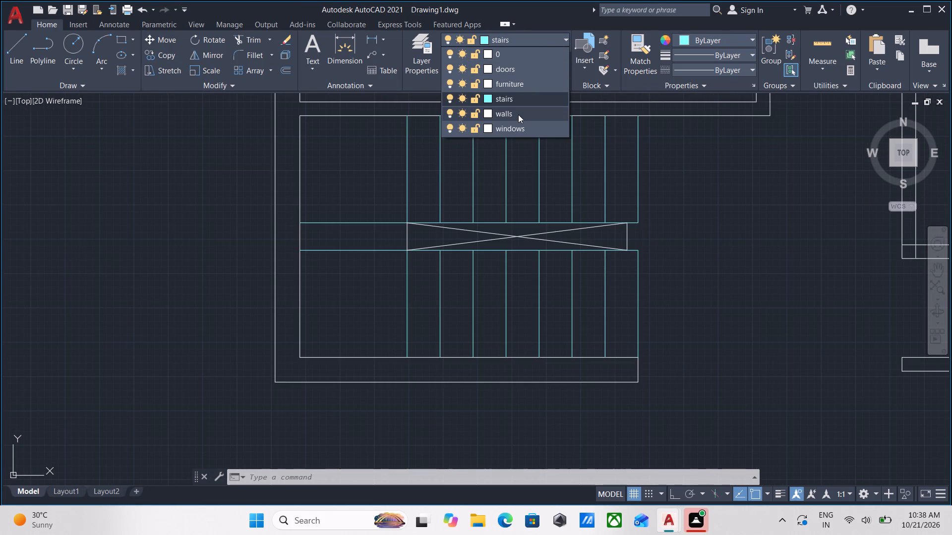
left_click(525, 99)
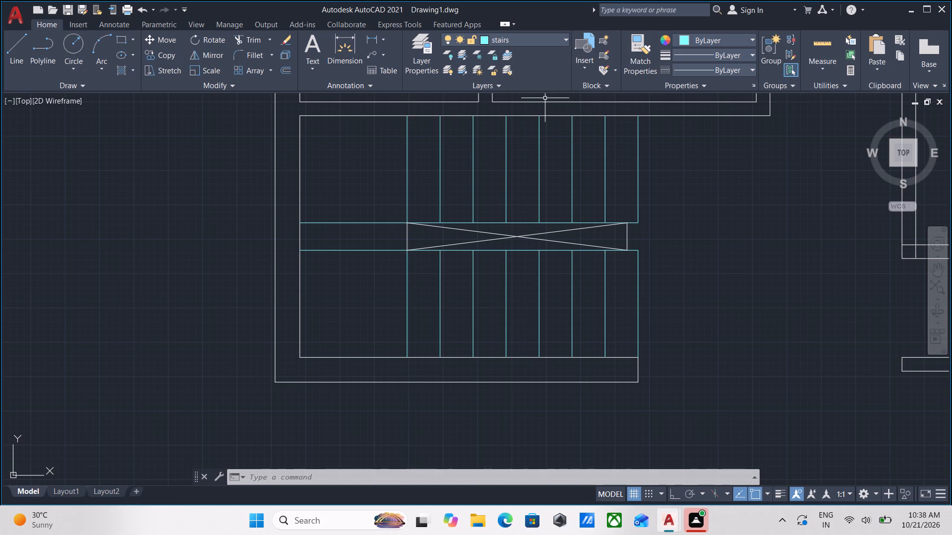
Draw a direction line about 7'-5" long from the midpoint of the lower flight's east end riser across the treads onto the landing.
key("l")
key("Return")
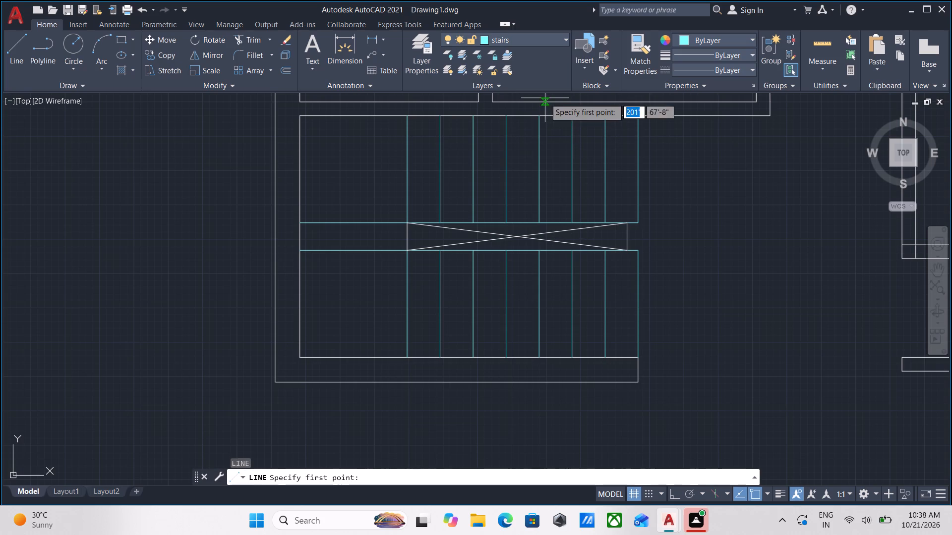
scroll(621, 307, "up", 2)
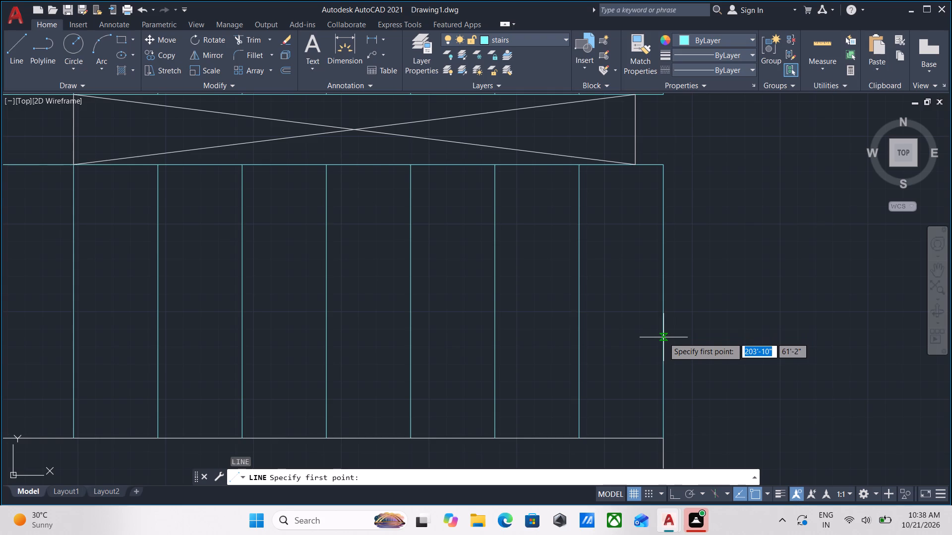
left_click(665, 303)
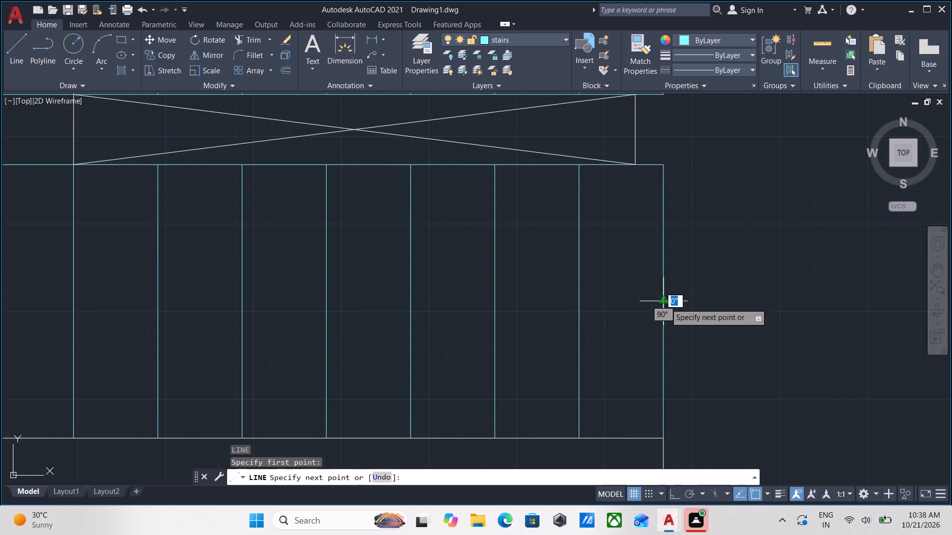
middle_click_drag(264, 275, 461, 288)
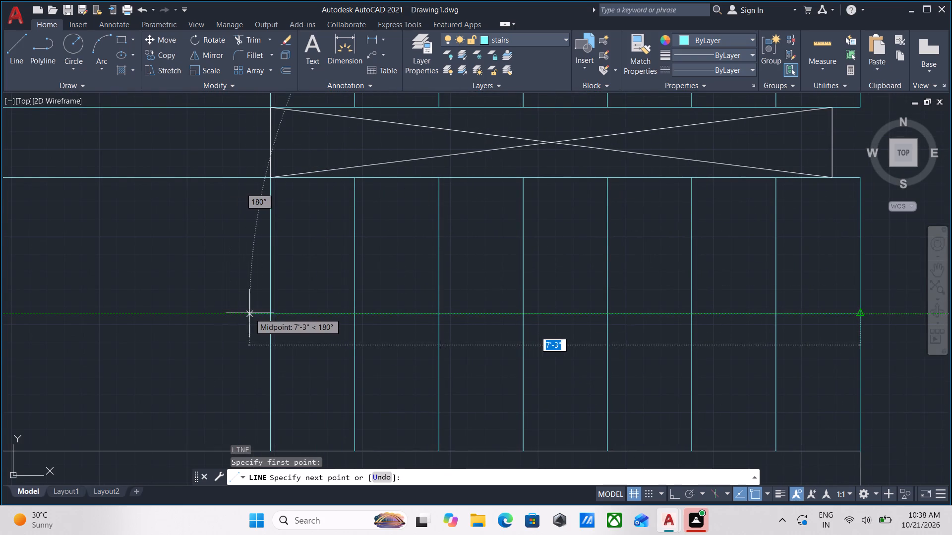
scroll(249, 313, "down", 2)
middle_click_drag(249, 313, 351, 313)
scroll(351, 313, "up", 2)
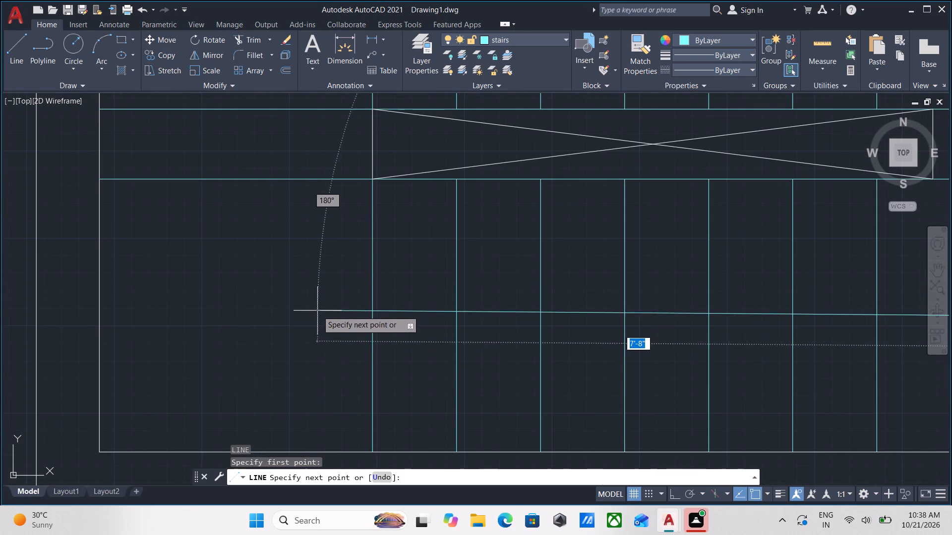
scroll(364, 317, "down", 2)
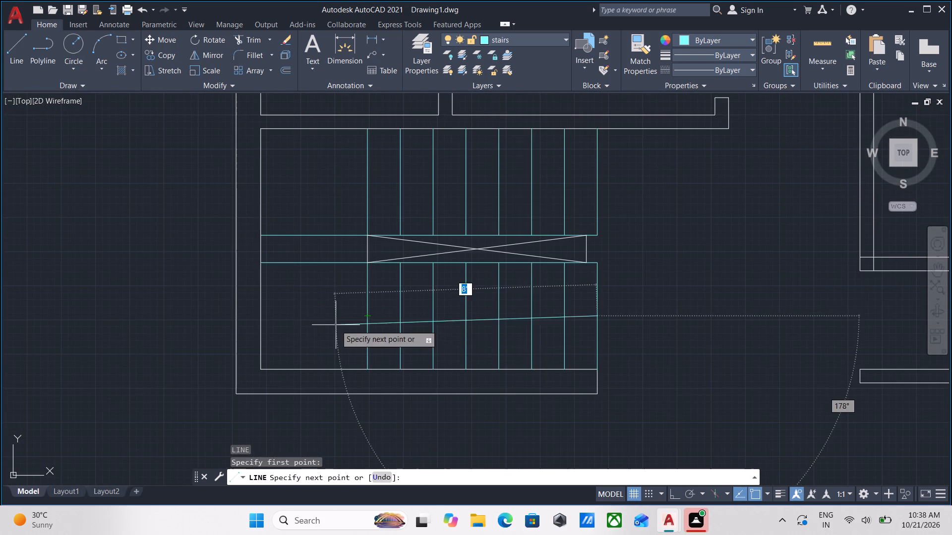
scroll(348, 317, "up", 3)
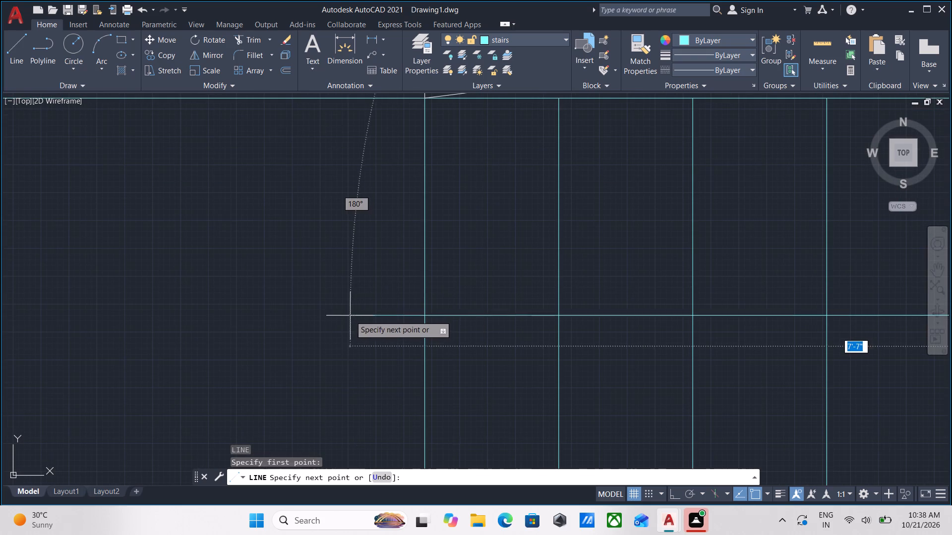
scroll(365, 311, "down", 3)
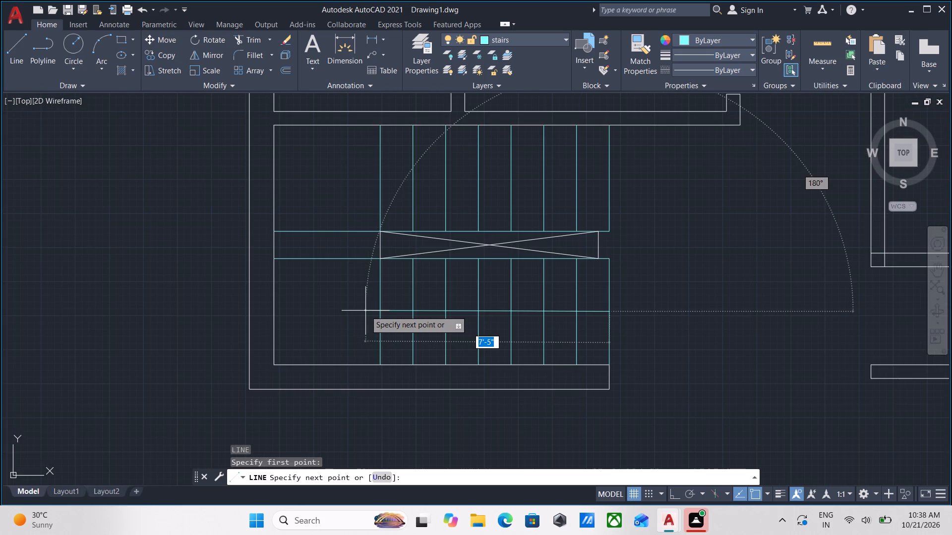
scroll(365, 311, "up", 2)
left_click(365, 311)
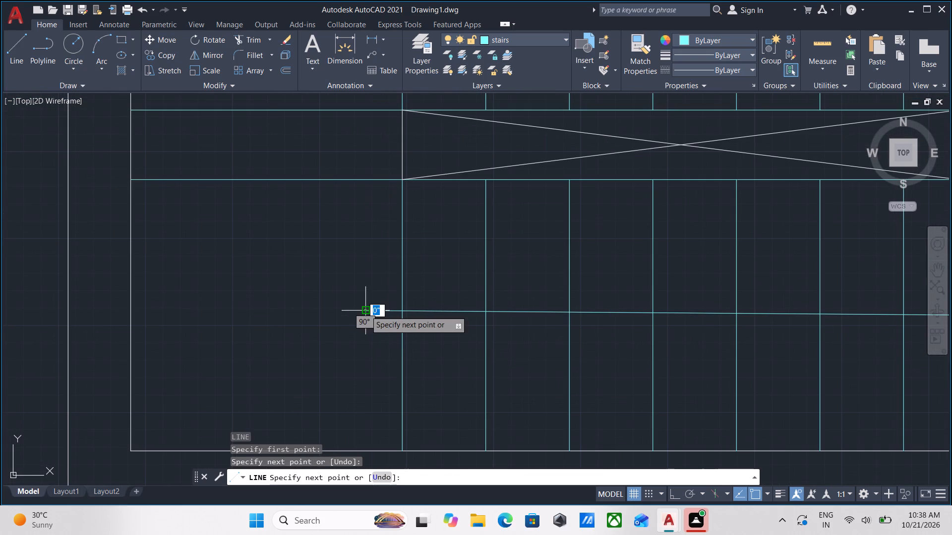
Draw the upper half of an arrowhead at the line's landing end, with a stroke about 4" and one about 10" to the tip.
scroll(379, 298, "up", 2)
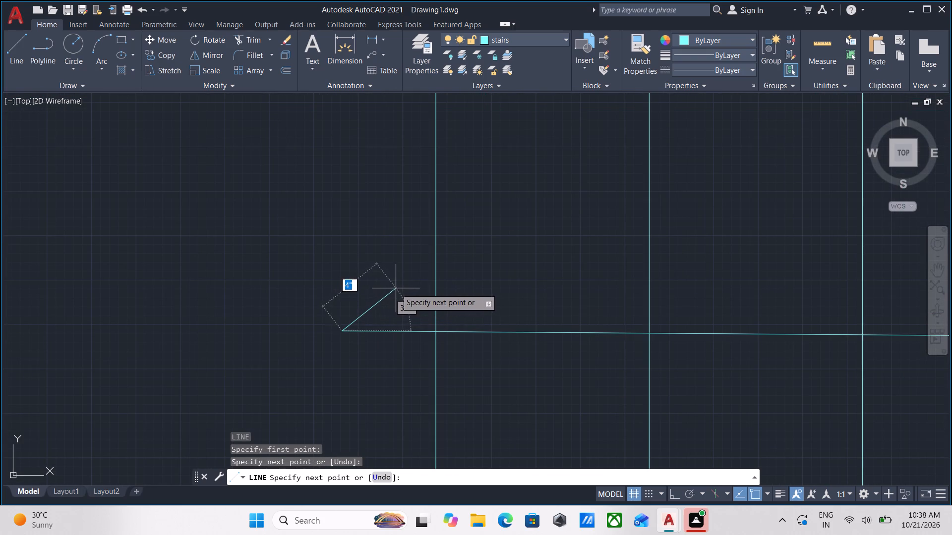
left_click(401, 287)
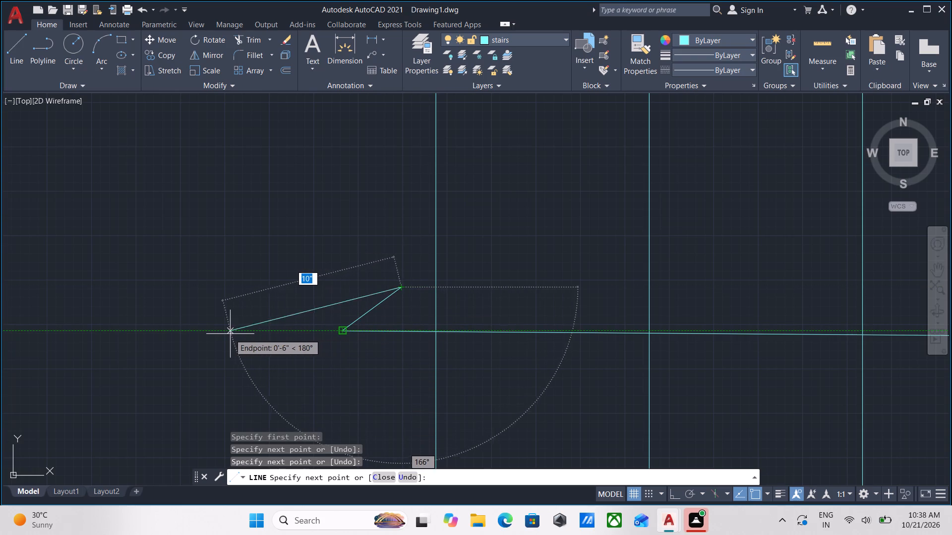
left_click(219, 334)
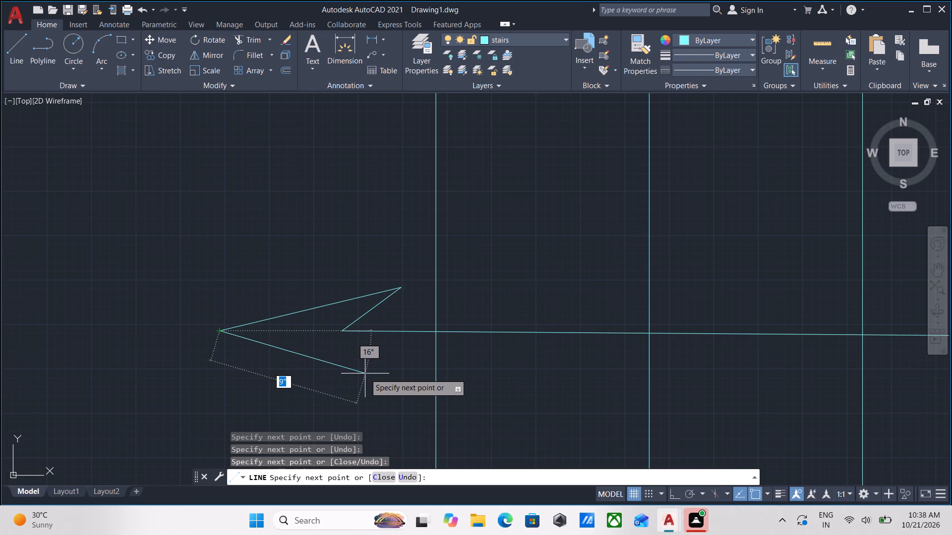
key("Escape")
Mirror the two upper arrowhead strokes about the axis from notch to tip, keeping the source lines.
left_click(381, 315)
left_click(287, 274)
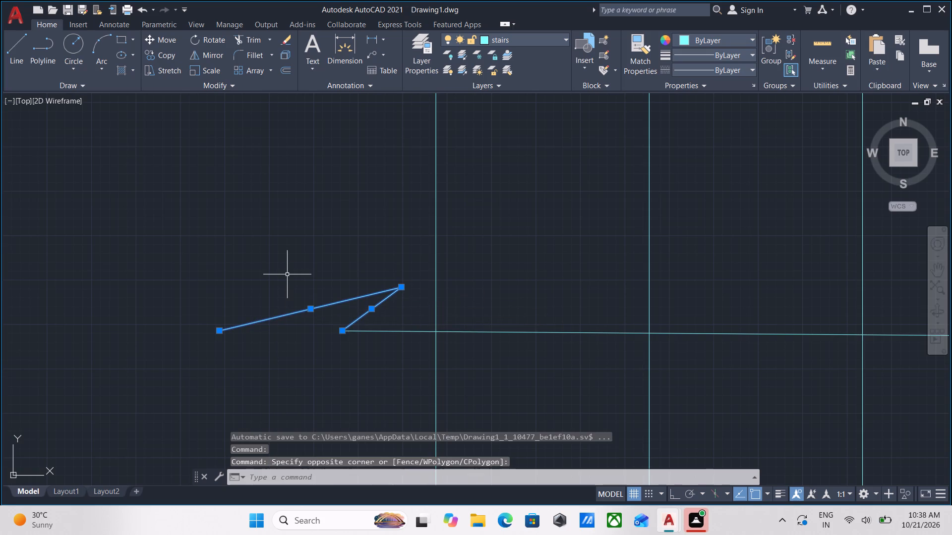
type("mi")
key("Return")
left_click(340, 330)
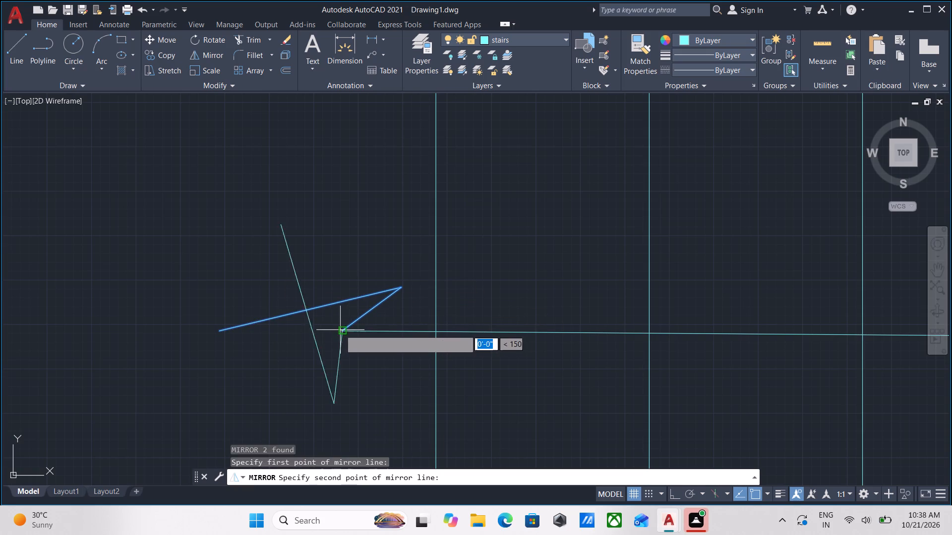
left_click(219, 334)
left_click_drag(244, 378, 219, 334)
Hatch the inside of the closed arrowhead at the landing end with the current diagonal-line pattern.
scroll(309, 295, "up", 2)
scroll(316, 321, "down", 3)
scroll(318, 328, "up", 2)
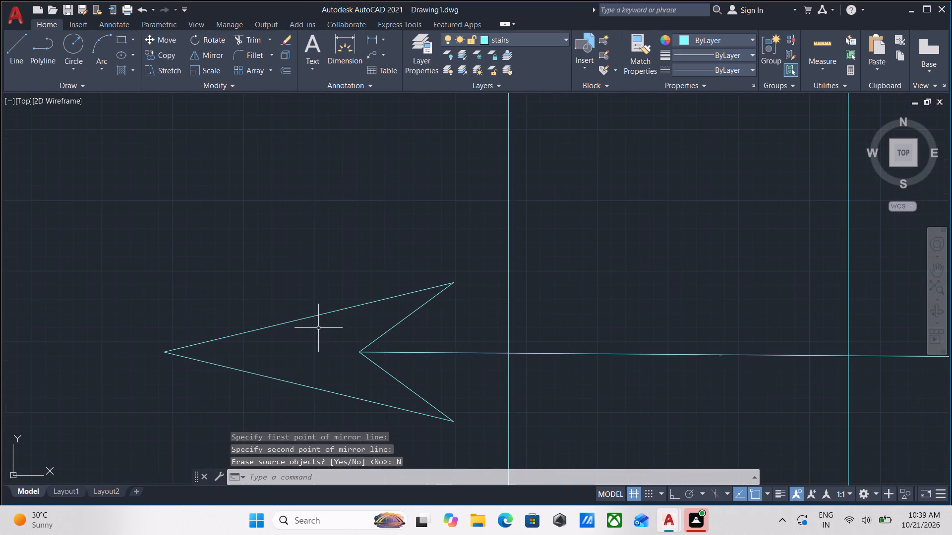
scroll(318, 328, "down", 2)
middle_click_drag(318, 328, 401, 234)
scroll(401, 234, "down", 2)
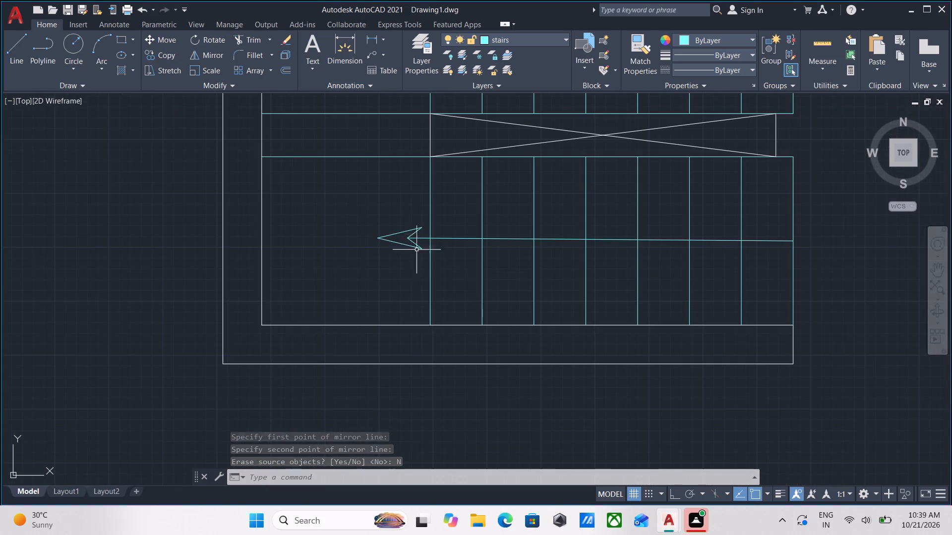
scroll(416, 250, "up", 3)
middle_click_drag(312, 162, 279, 264)
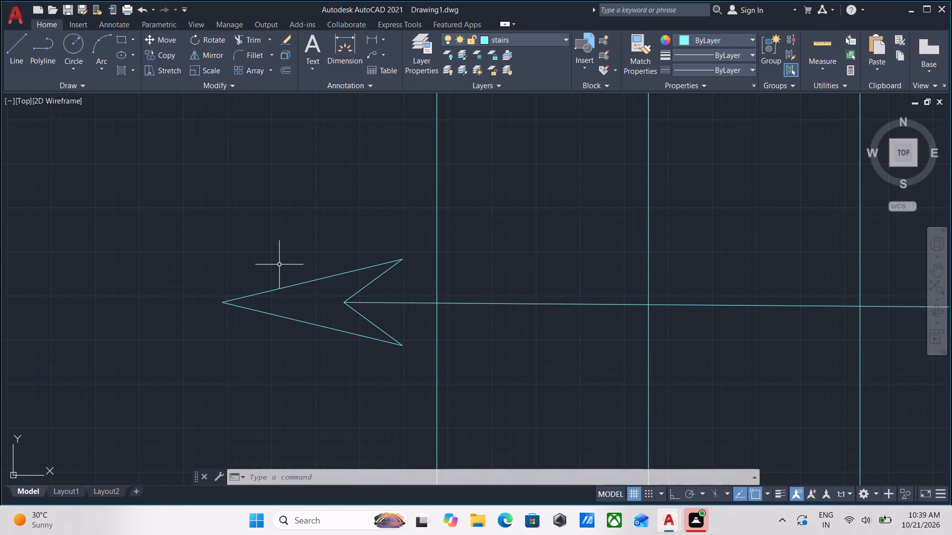
key("h")
key("Return")
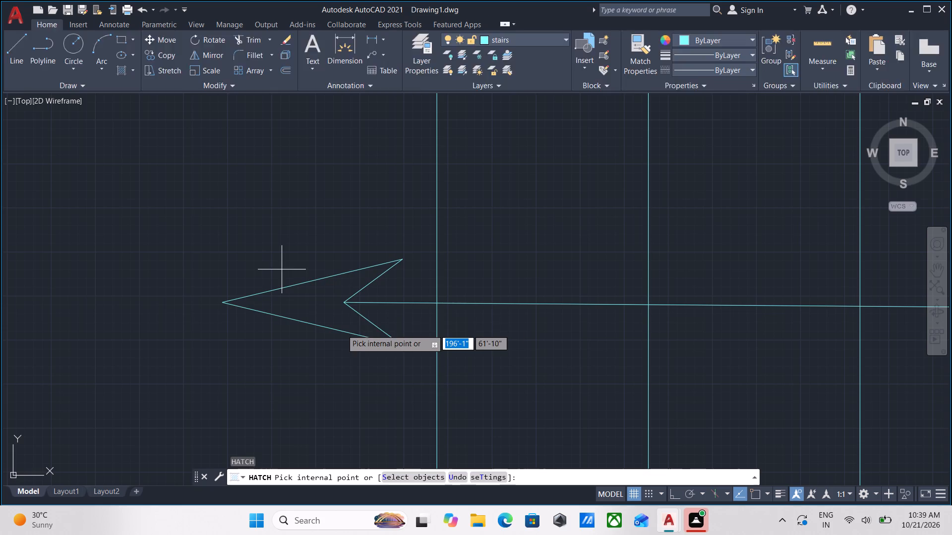
left_click(329, 309)
left_click(736, 67)
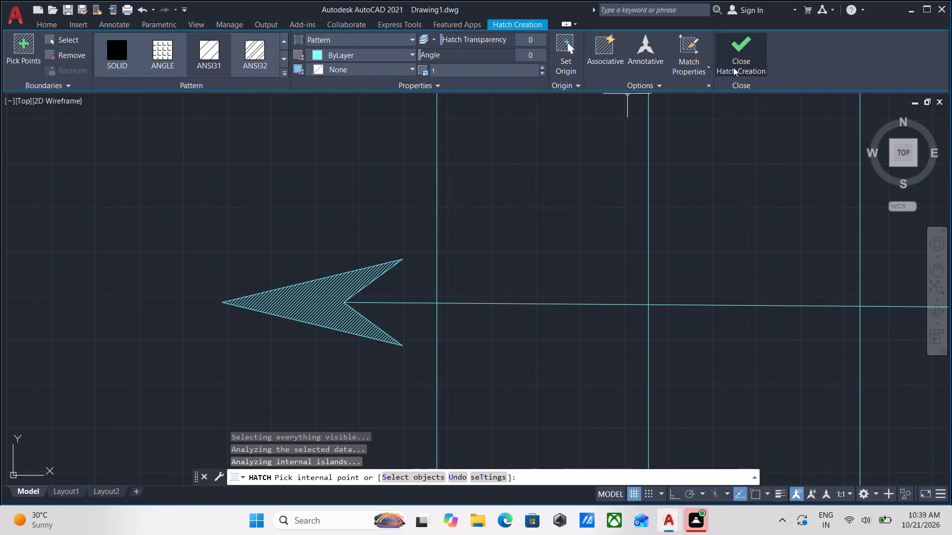
Group the direction line, the arrowhead outlines and the hatch into one unnamed group.
scroll(345, 236, "down", 4)
middle_click_drag(345, 236, 349, 289)
scroll(414, 326, "up", 2)
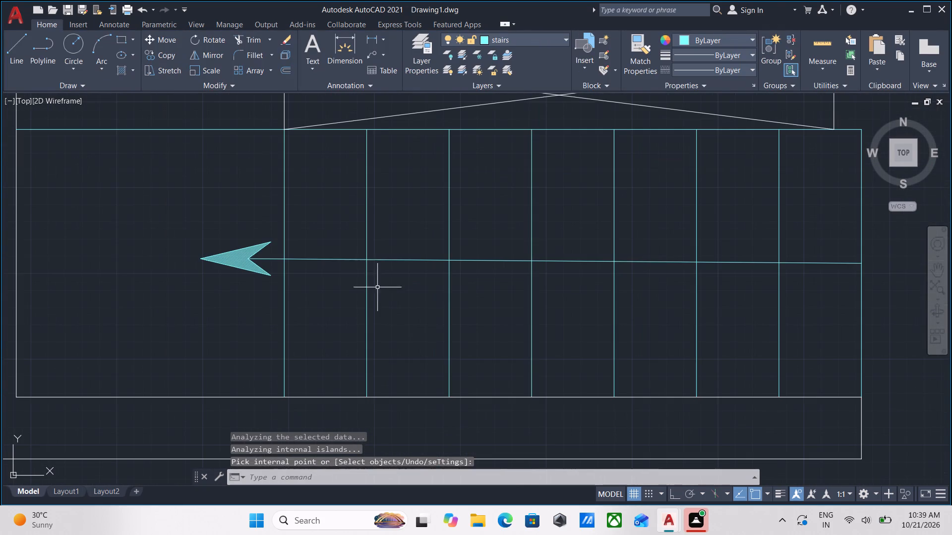
left_click(340, 270)
left_click(327, 235)
left_click(263, 219)
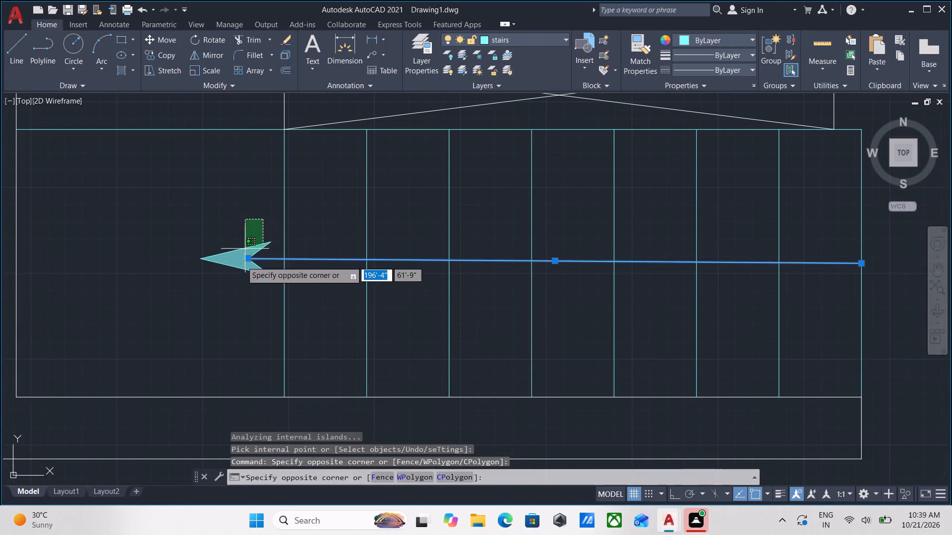
left_click(215, 294)
middle_click_drag(215, 294, 251, 334)
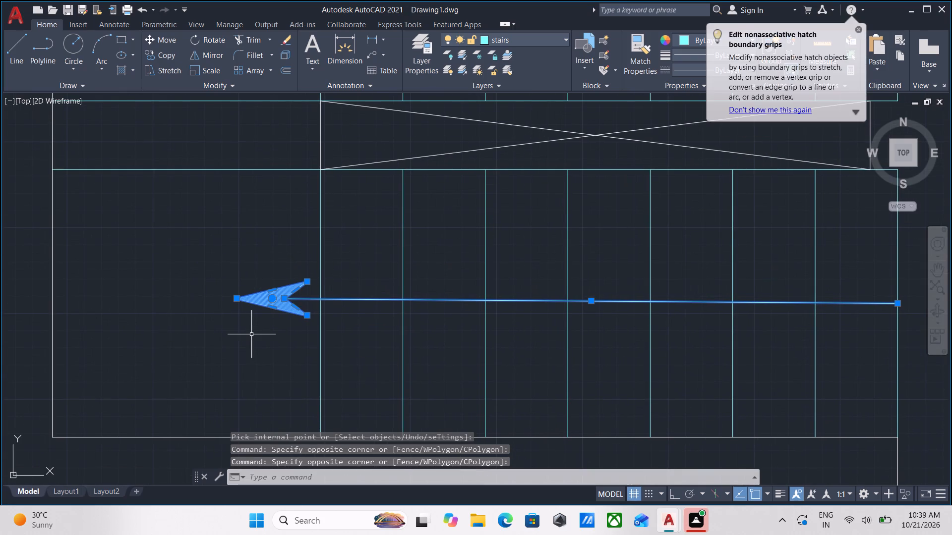
key("g")
key("Return")
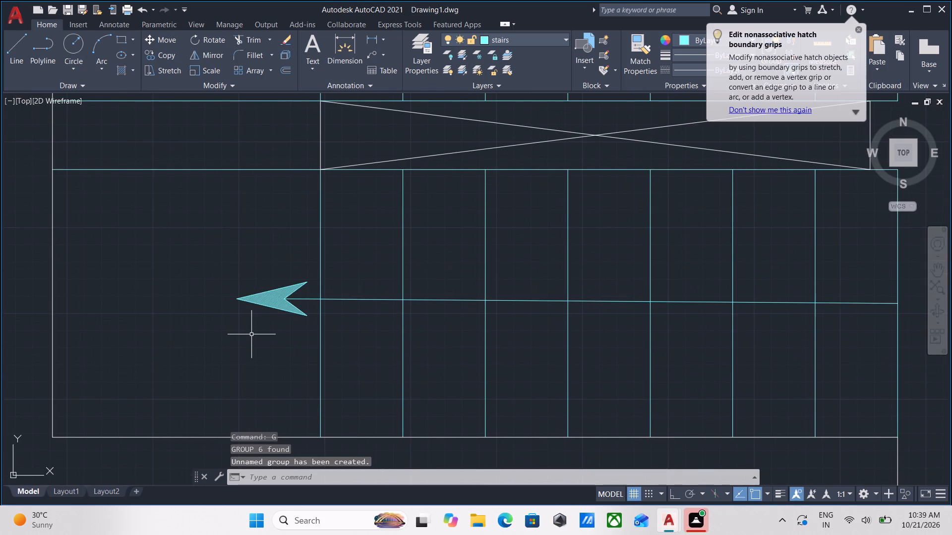
Check that the stair direction arrow selects as a single grouped object.
left_click(273, 327)
left_click(215, 271)
scroll(215, 271, "down", 2)
middle_click_drag(215, 271, 217, 329)
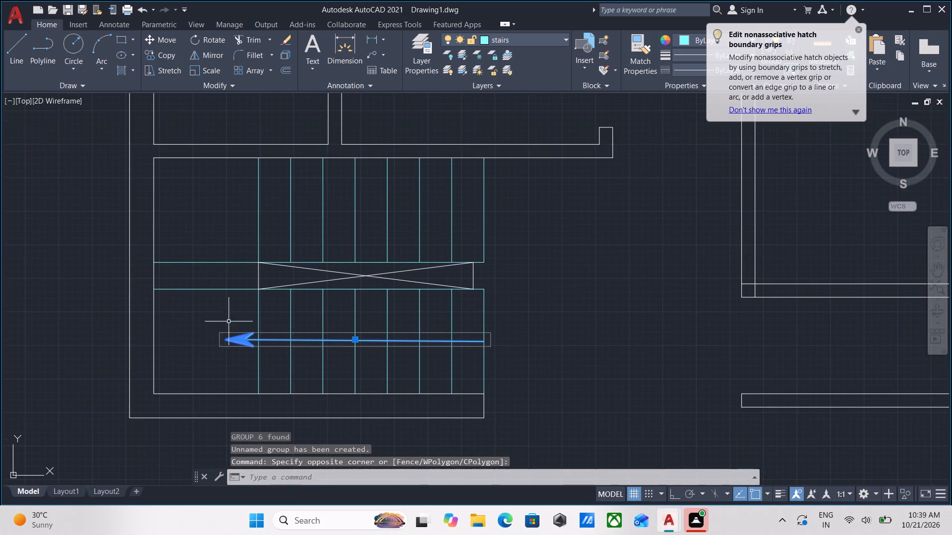
scroll(232, 309, "down", 1)
middle_click_drag(232, 309, 239, 341)
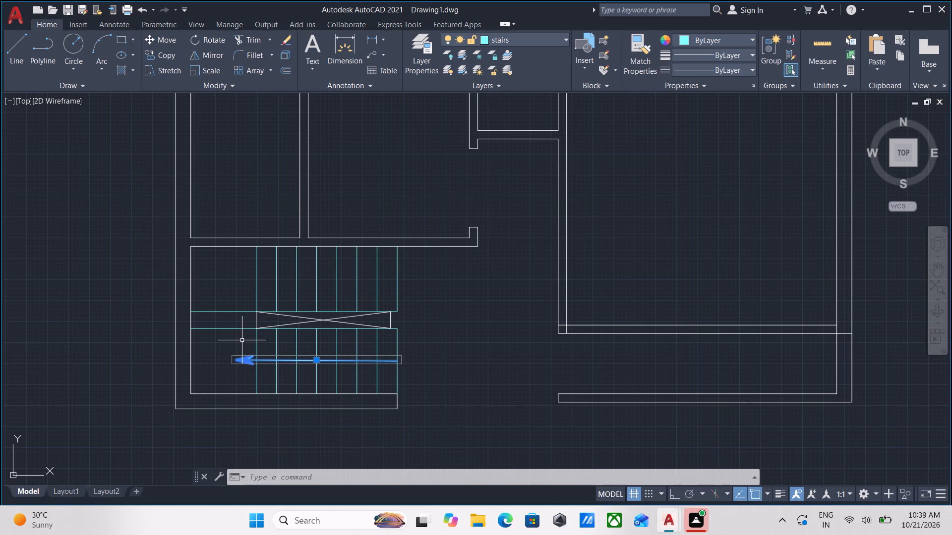
scroll(239, 342, "up", 1)
key("Escape")
Review the staircase with its direction arrow and the surrounding floor plan.
scroll(241, 342, "down", 2)
middle_click_drag(241, 342, 246, 303)
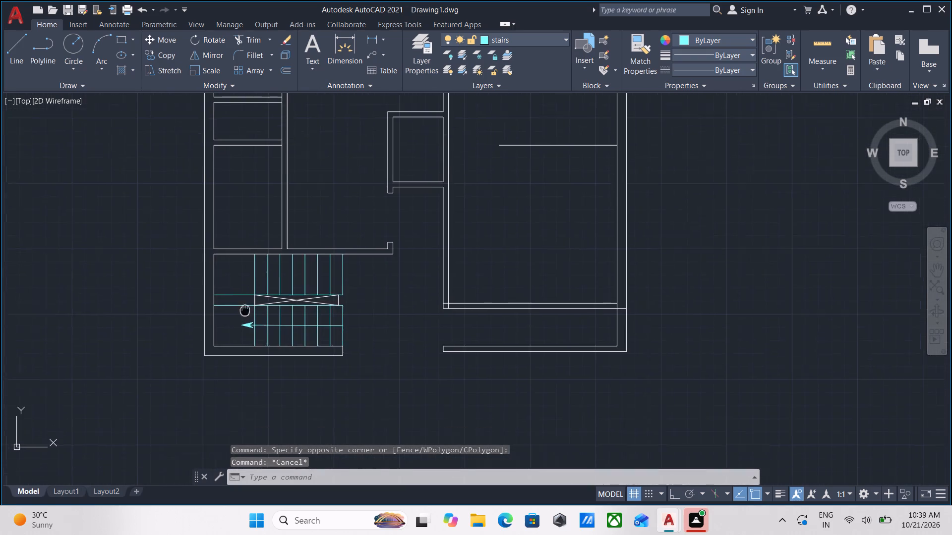
middle_click_drag(246, 303, 248, 288)
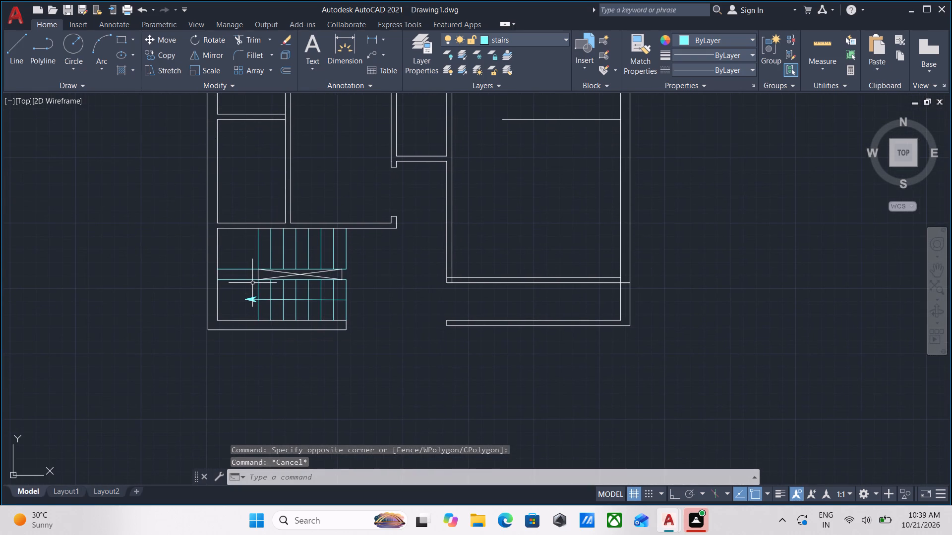
scroll(358, 281, "down", 1)
middle_click_drag(358, 281, 335, 331)
scroll(350, 320, "up", 2)
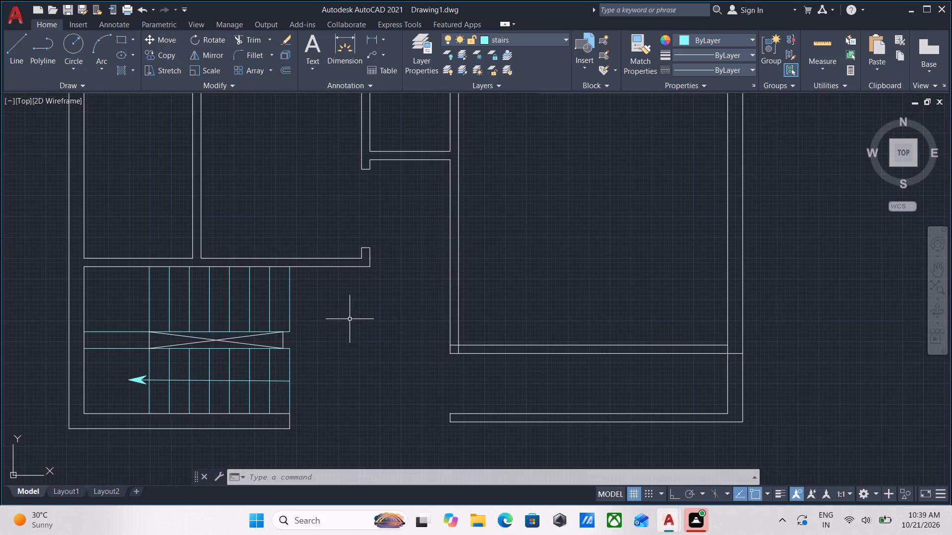
scroll(350, 319, "down", 3)
middle_click_drag(350, 319, 359, 270)
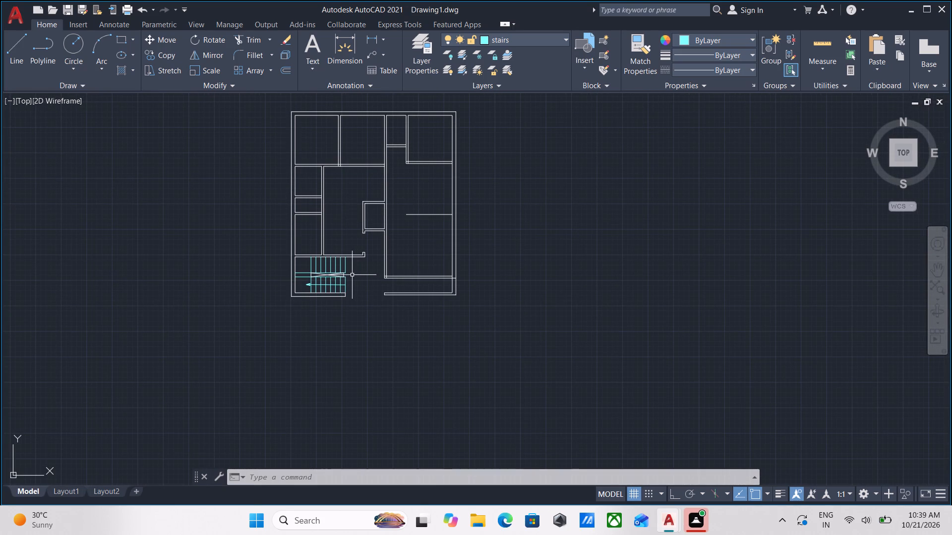
scroll(386, 271, "up", 1)
middle_click_drag(386, 271, 391, 315)
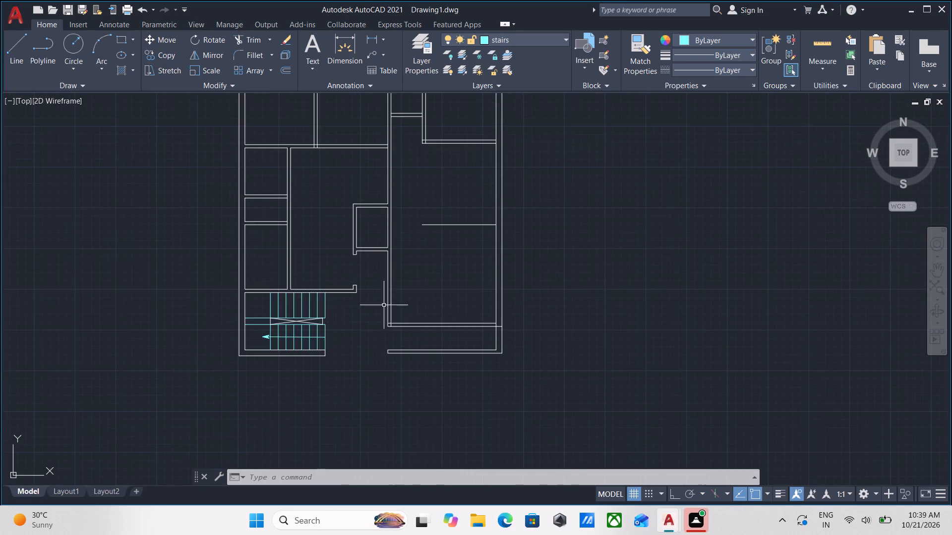
scroll(352, 253, "up", 1)
scroll(315, 269, "down", 2)
middle_click_drag(315, 269, 356, 329)
scroll(326, 371, "up", 4)
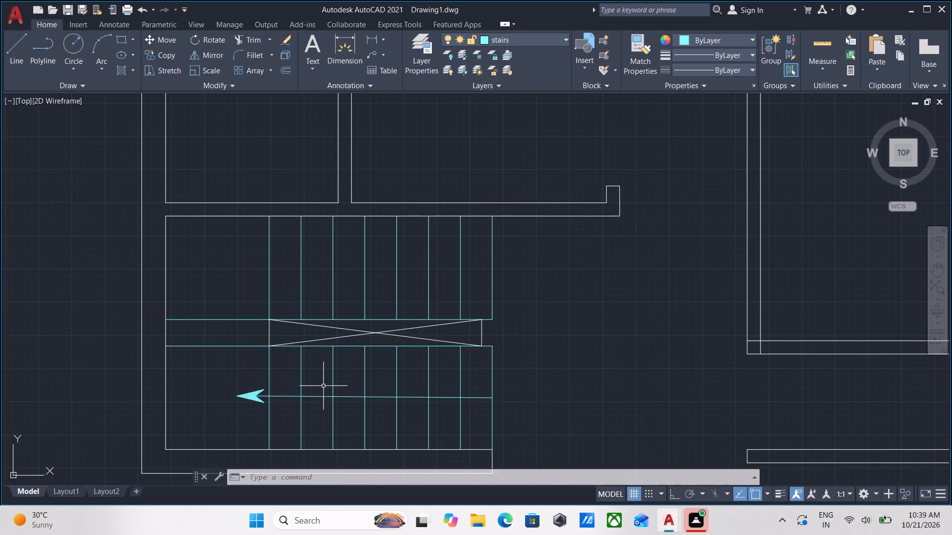
scroll(215, 390, "up", 4)
scroll(327, 376, "down", 8)
middle_click_drag(329, 339, 320, 390)
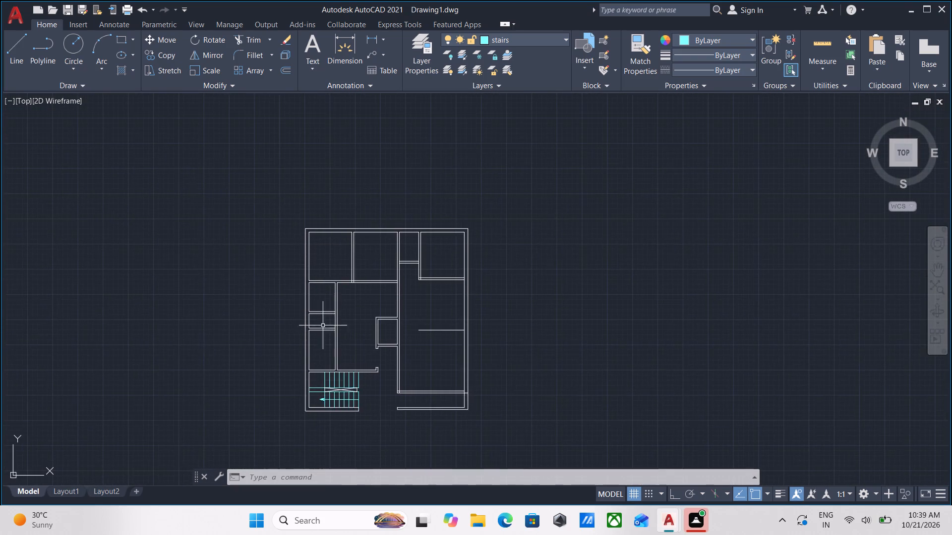
Make walls the current layer.
scroll(339, 275, "up", 3)
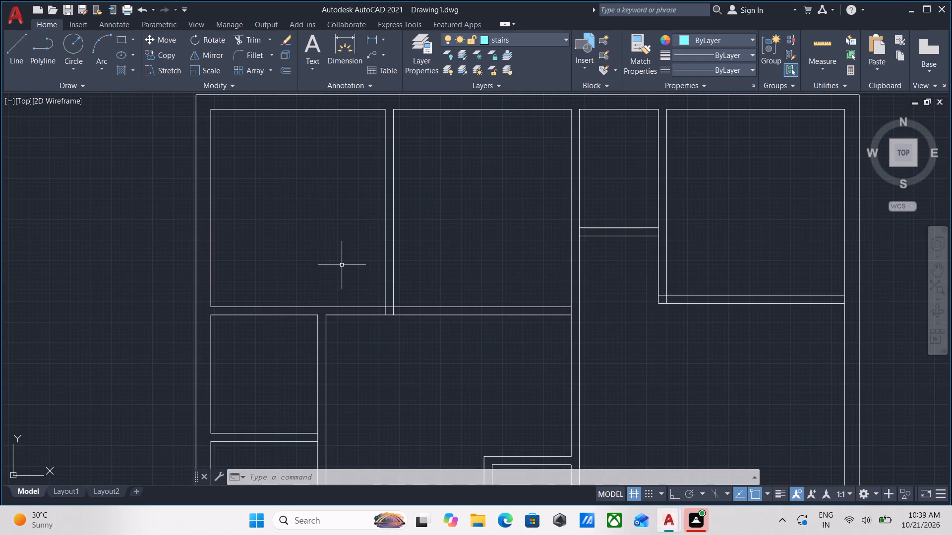
scroll(326, 278, "up", 3)
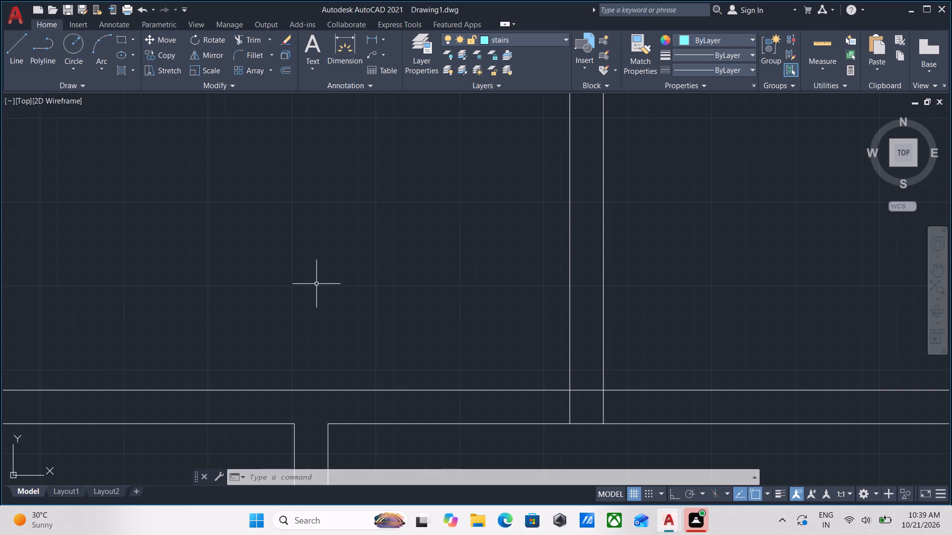
scroll(316, 279, "down", 2)
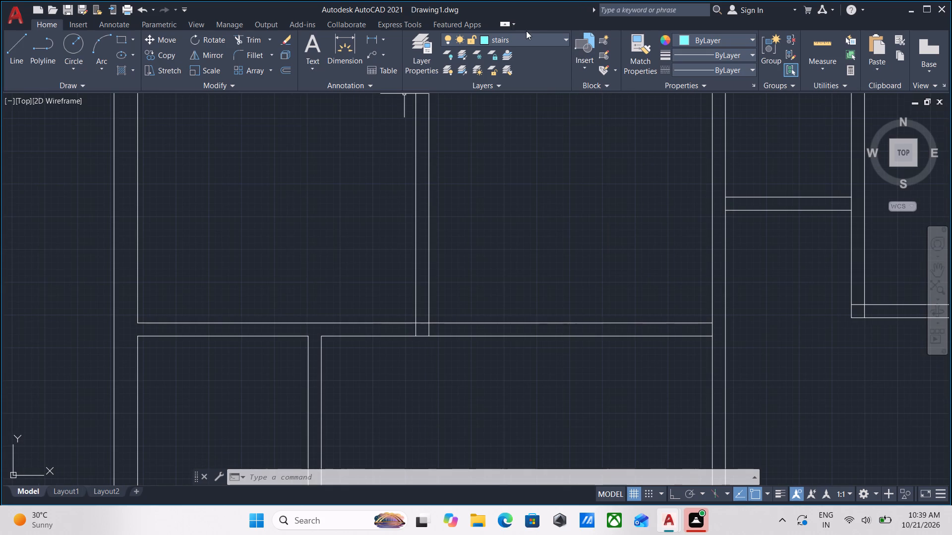
left_click(530, 36)
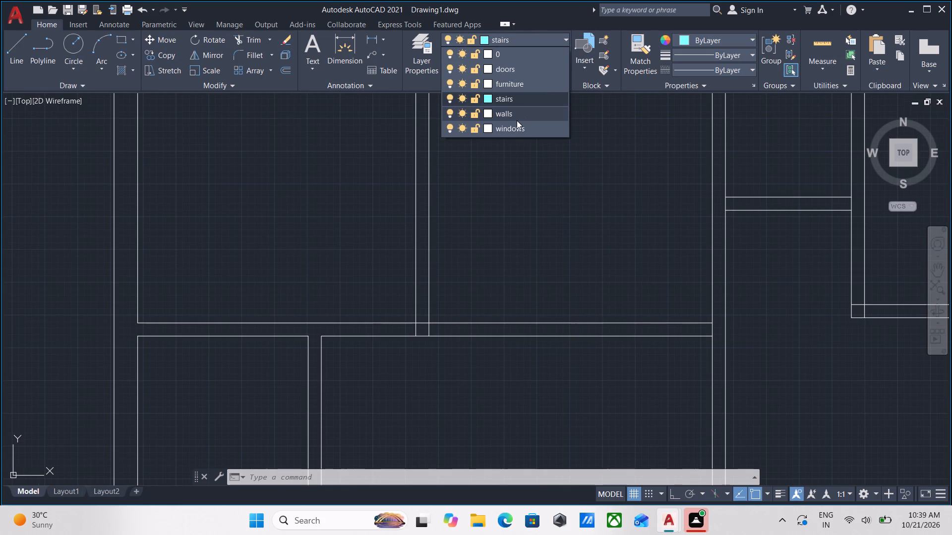
left_click(517, 118)
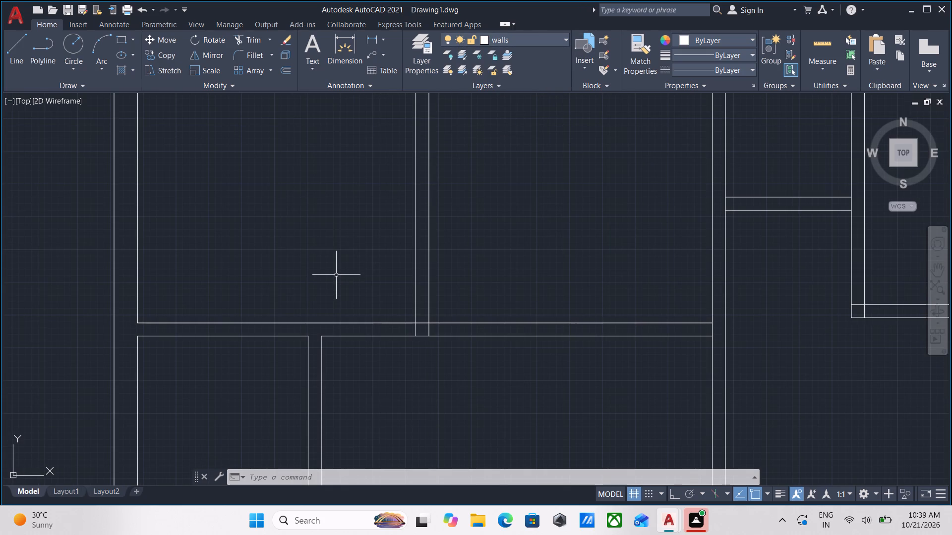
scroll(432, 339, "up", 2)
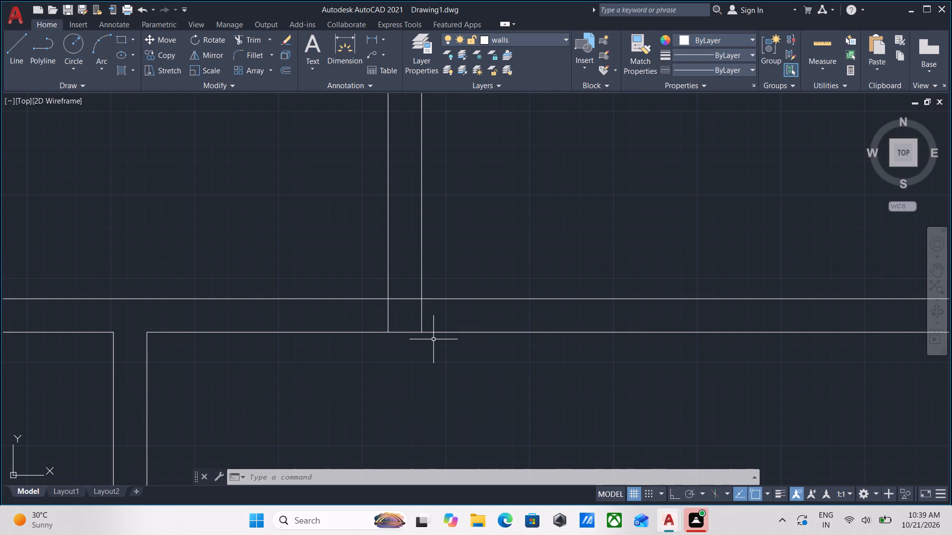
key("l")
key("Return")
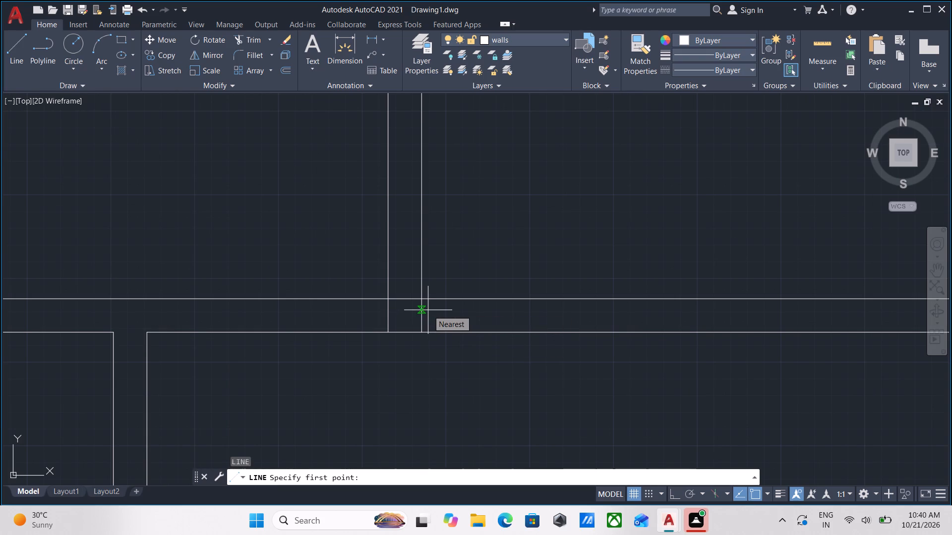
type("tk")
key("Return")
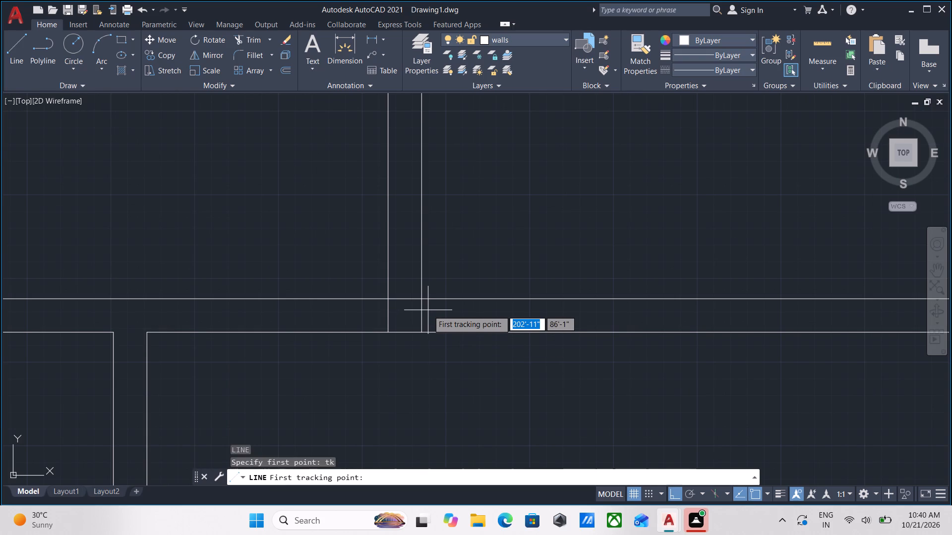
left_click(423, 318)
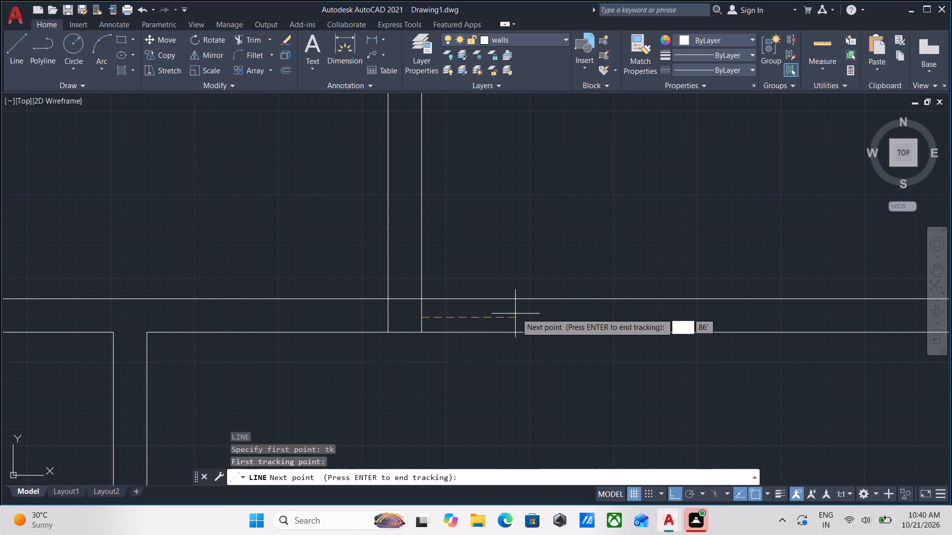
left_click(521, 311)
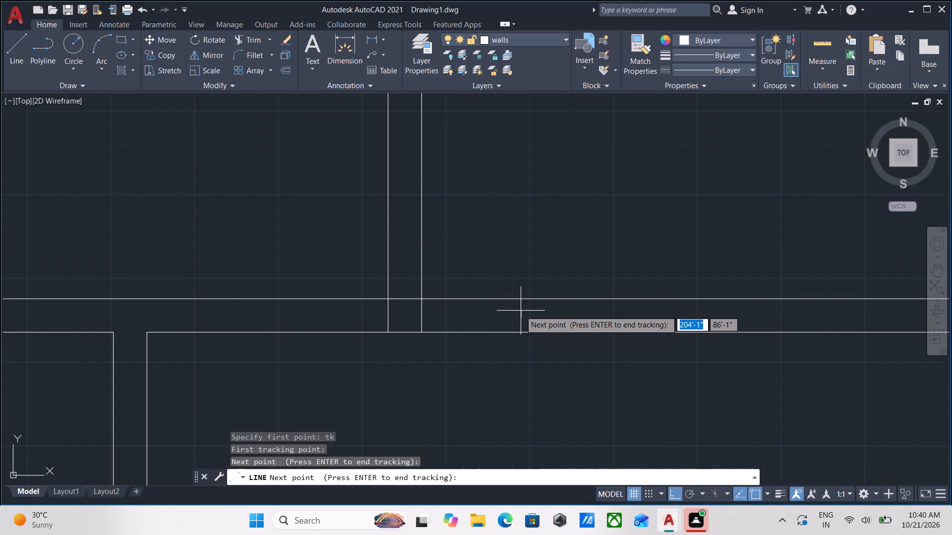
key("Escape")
Draw a vertical line up to the horizontal wall's upper line, starting from a point tracked 3'6" from the vertical partition's face.
scroll(446, 320, "up", 2)
key("l")
key("Return")
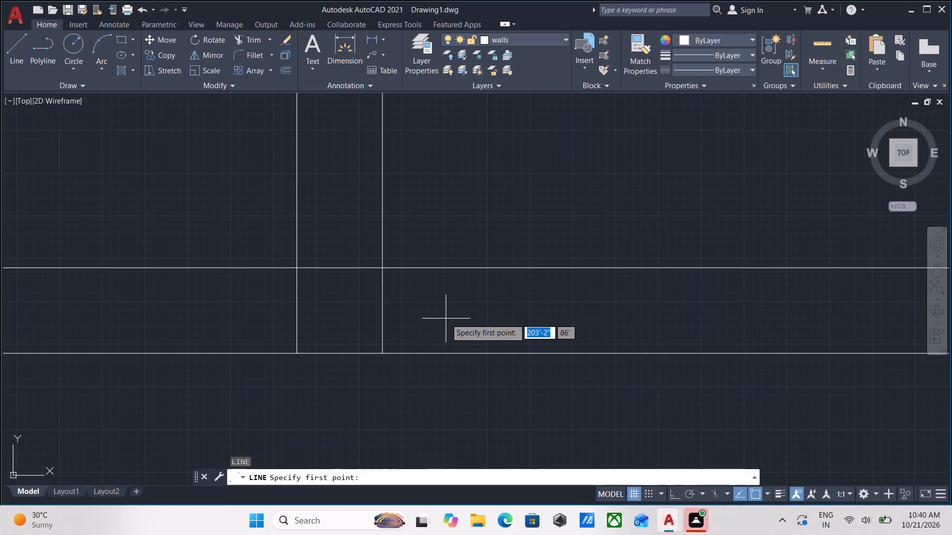
type("tk")
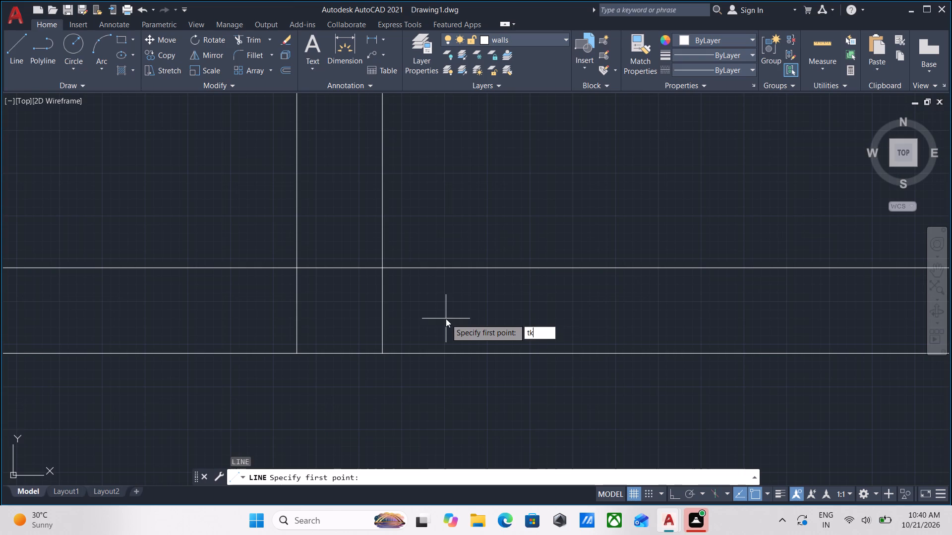
key("Return")
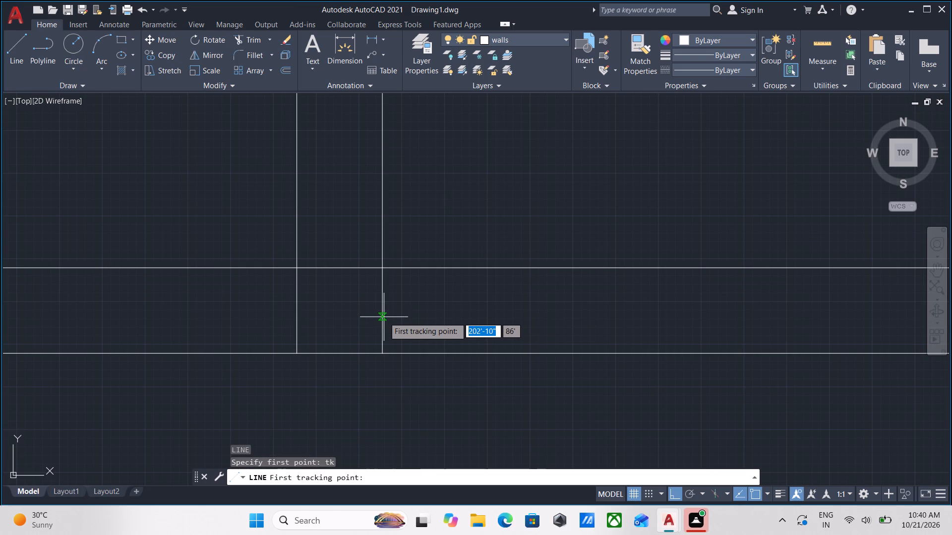
left_click(384, 309)
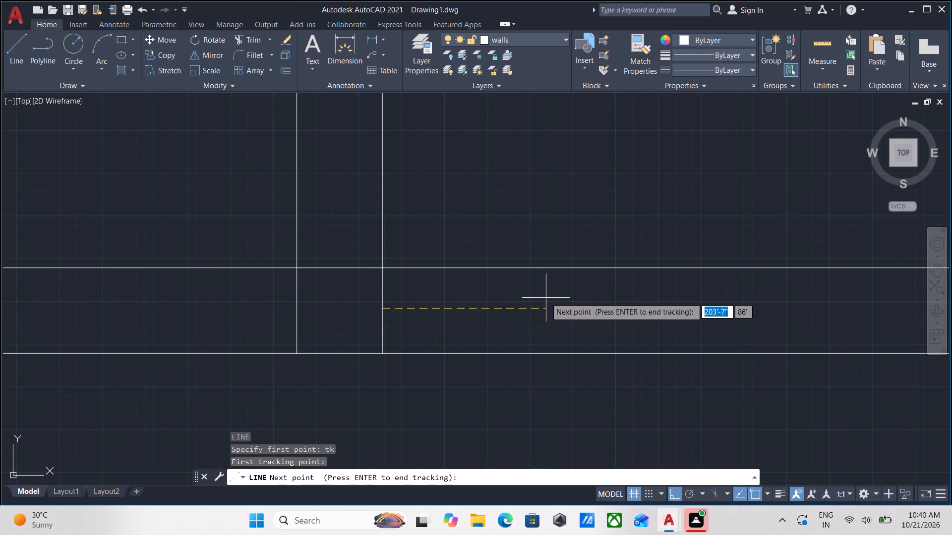
scroll(535, 305, "down", 1)
middle_click_drag(535, 305, 335, 337)
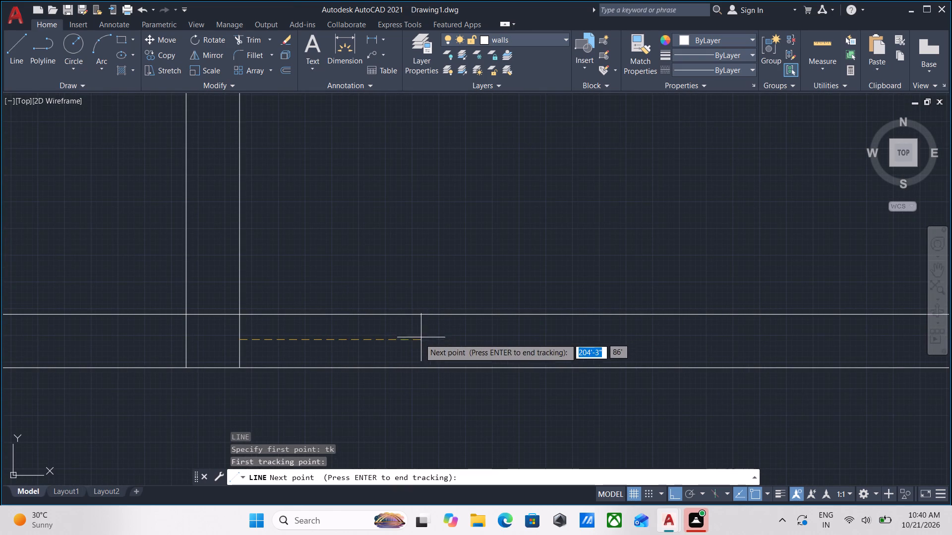
key("3")
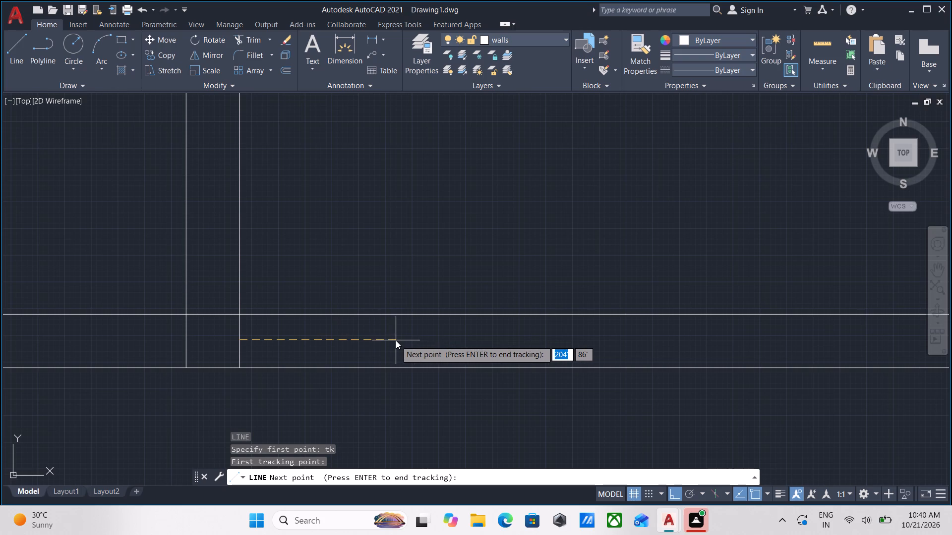
key("apostrophe")
key("6")
key("Return")
scroll(549, 353, "down", 1)
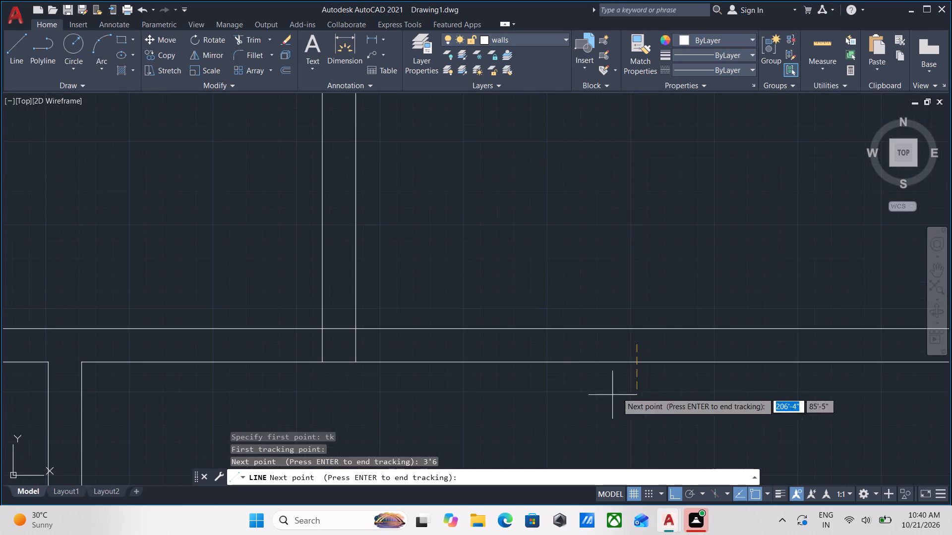
middle_click_drag(665, 329, 630, 363)
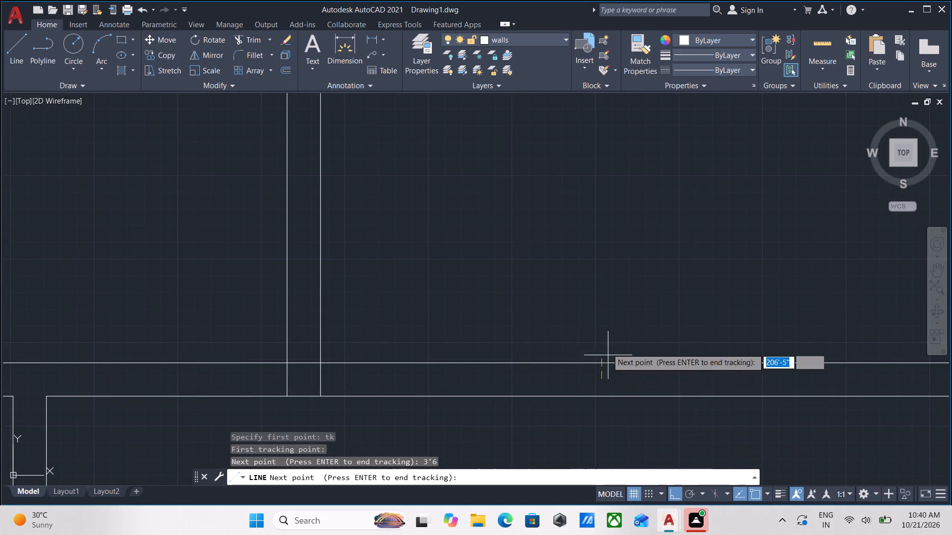
middle_click_drag(594, 341, 582, 294)
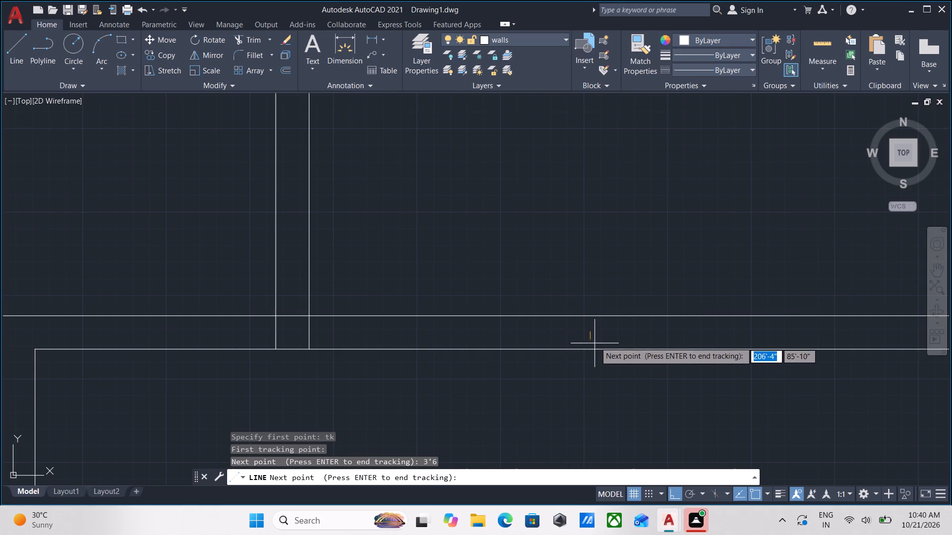
key("Return")
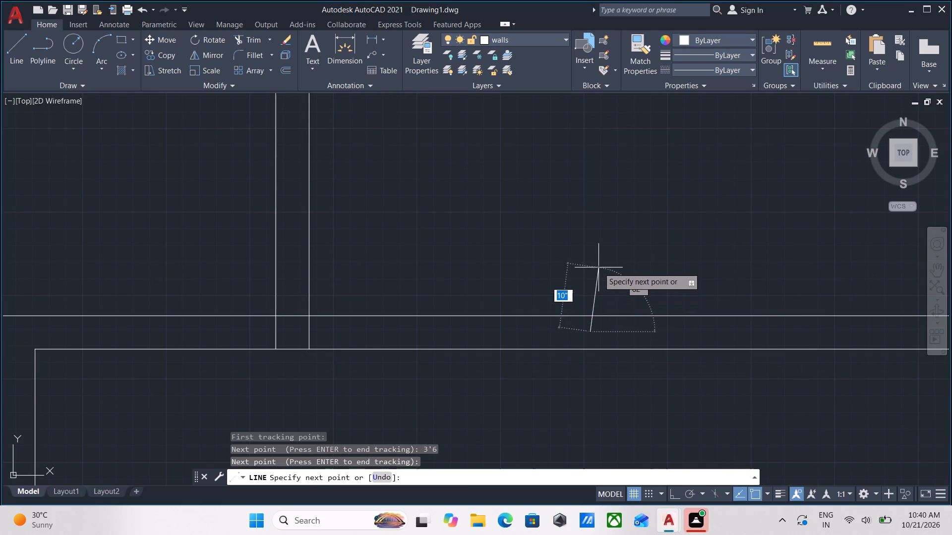
scroll(599, 298, "up", 3)
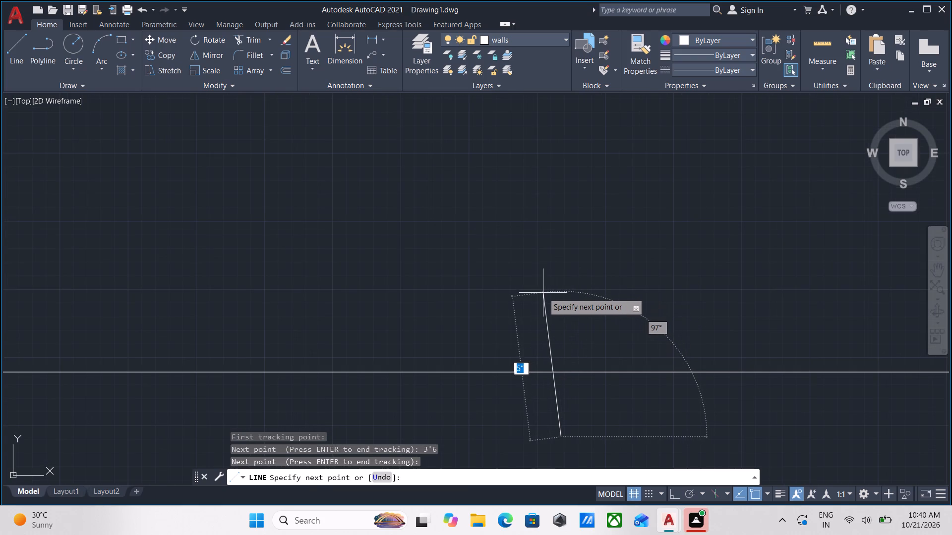
key("F8")
middle_click_drag(545, 311, 535, 198)
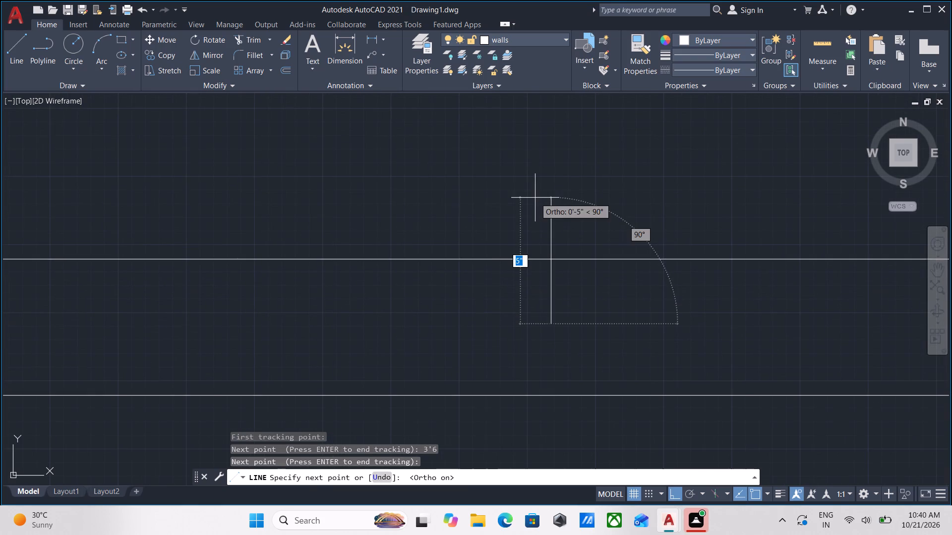
left_click(550, 262)
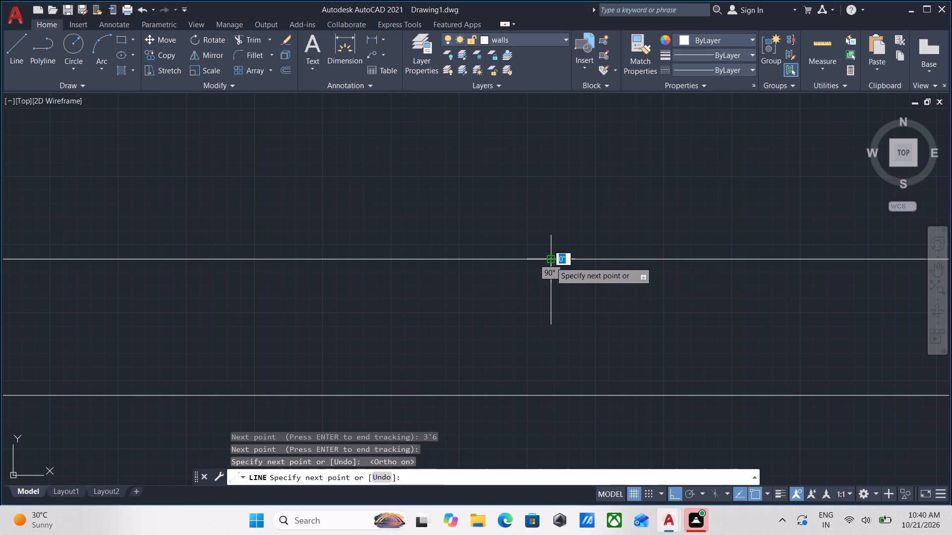
key("Escape")
Stretch the short vertical line's lower end down to the wall's lower line so it spans the wall thickness.
left_click(562, 310)
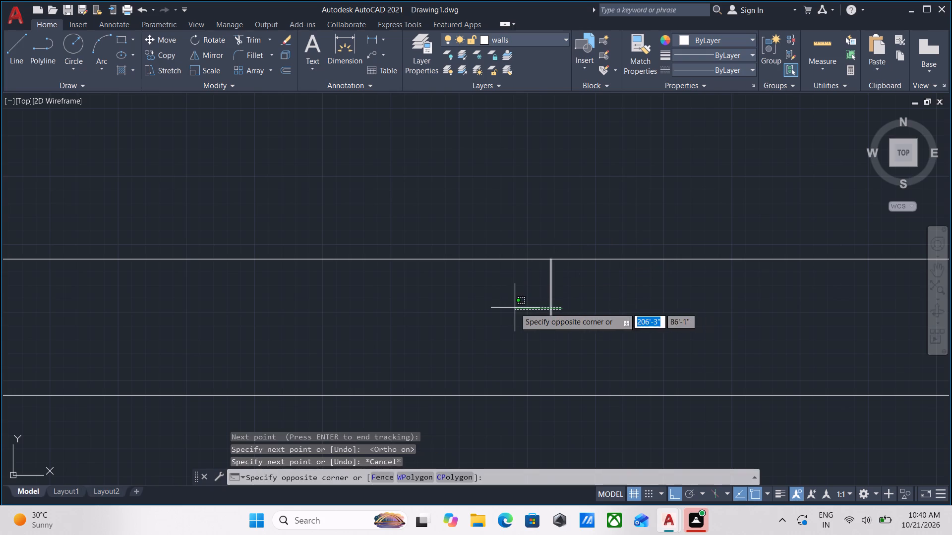
left_click(515, 308)
scroll(570, 328, "up", 3)
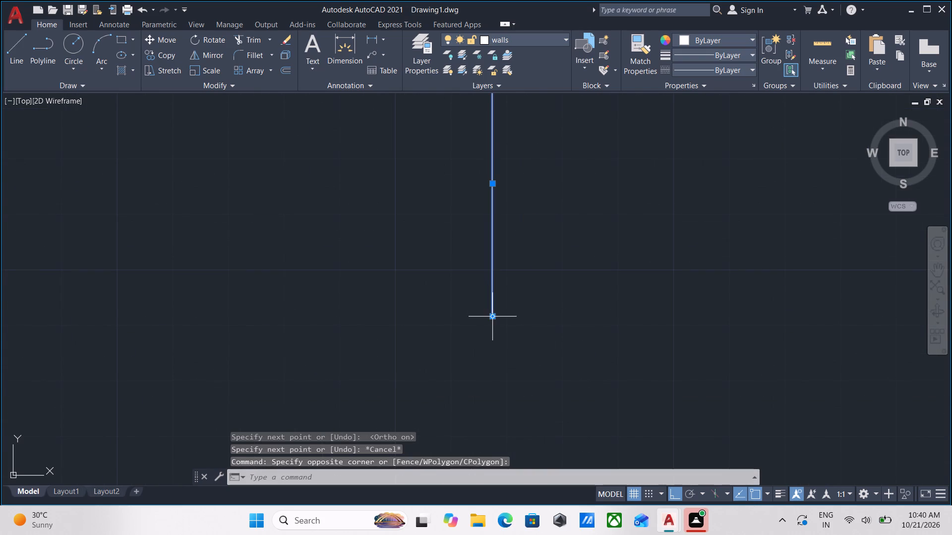
left_click(495, 317)
scroll(496, 374, "down", 3)
middle_click_drag(496, 374, 476, 251)
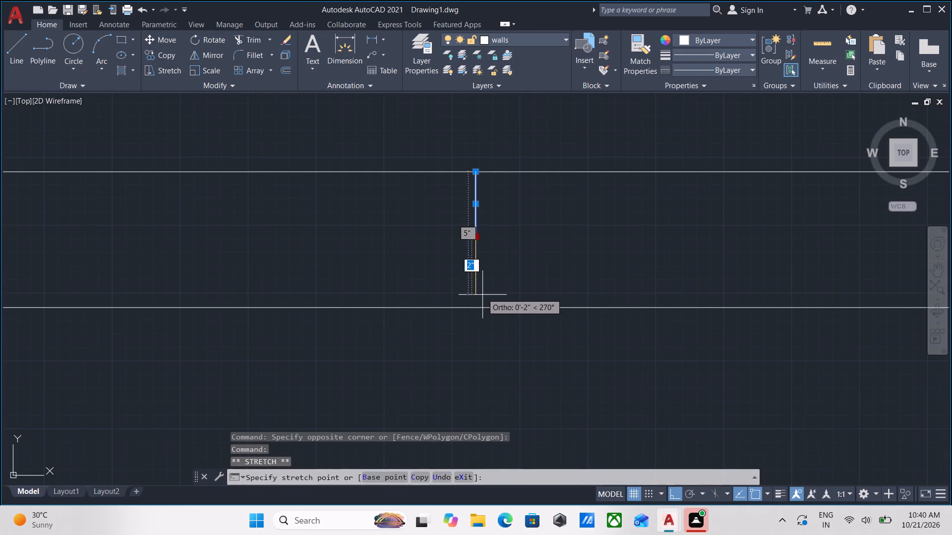
scroll(483, 303, "up", 1)
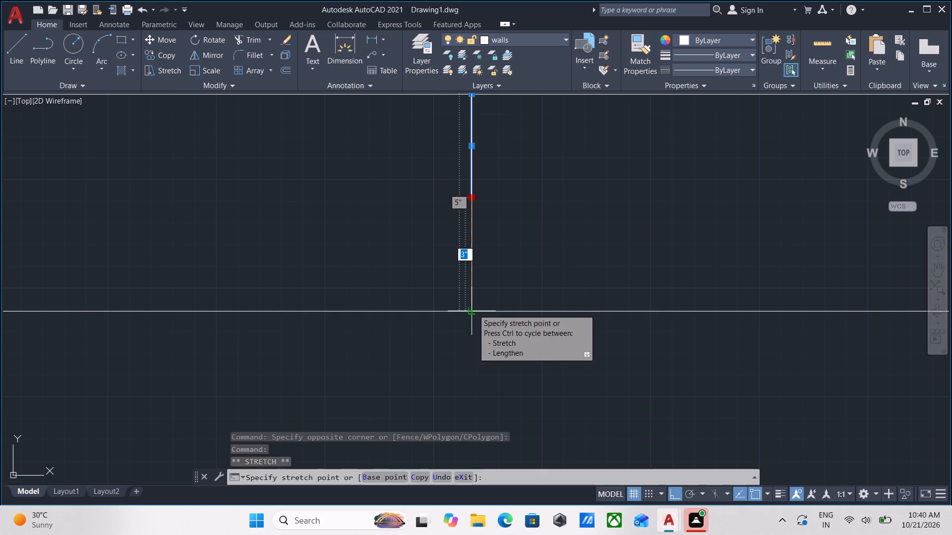
left_click(473, 309)
scroll(473, 309, "down", 1)
key("Escape")
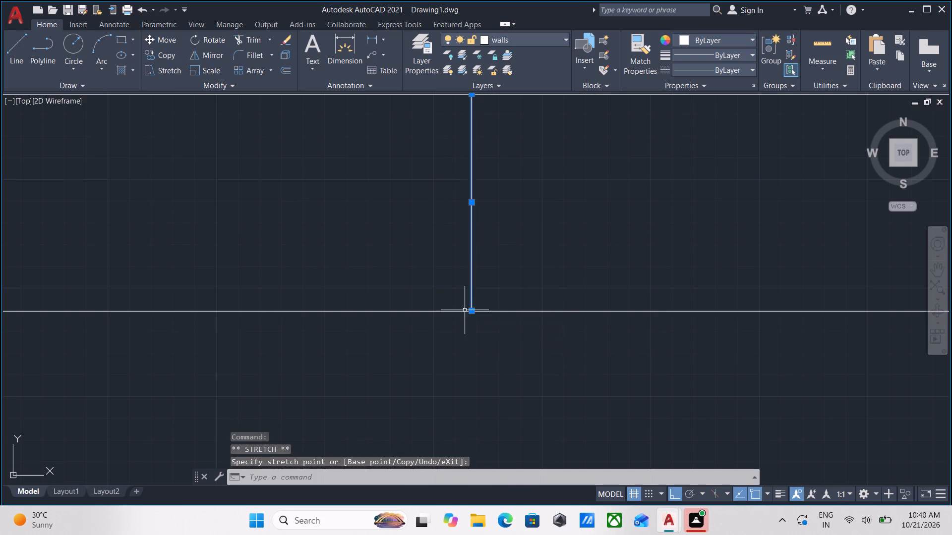
key("Escape")
Trim both horizontal wall lines between the partition face and the new jamb line to form a 3'6" opening.
scroll(385, 285, "down", 2)
scroll(327, 293, "down", 1)
middle_click_drag(327, 293, 409, 294)
scroll(298, 317, "down", 1)
middle_click_drag(298, 317, 339, 326)
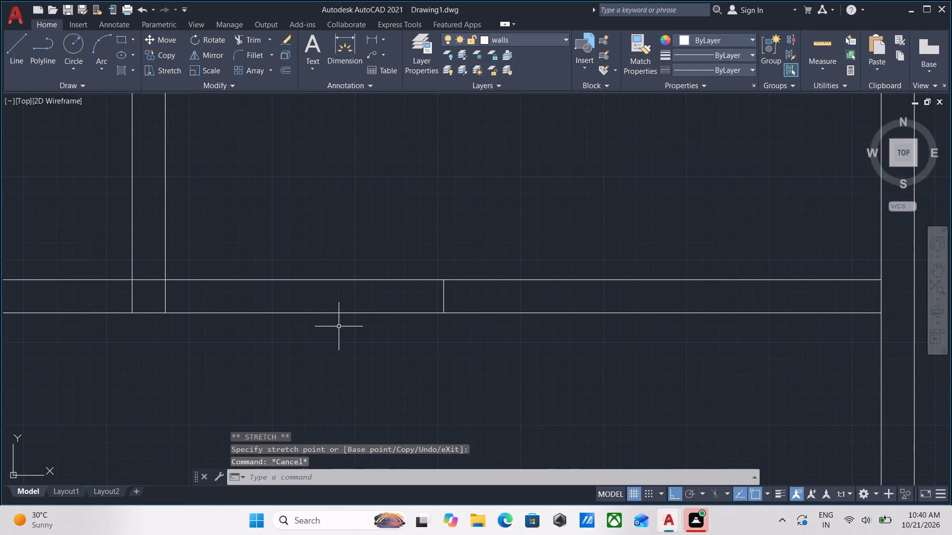
type("tr")
key("Return")
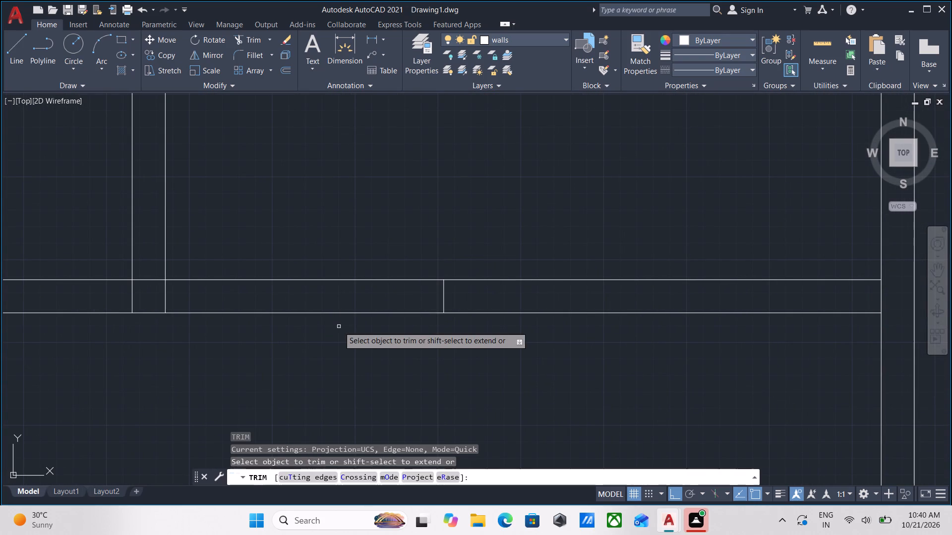
left_click(339, 326)
left_click(337, 215)
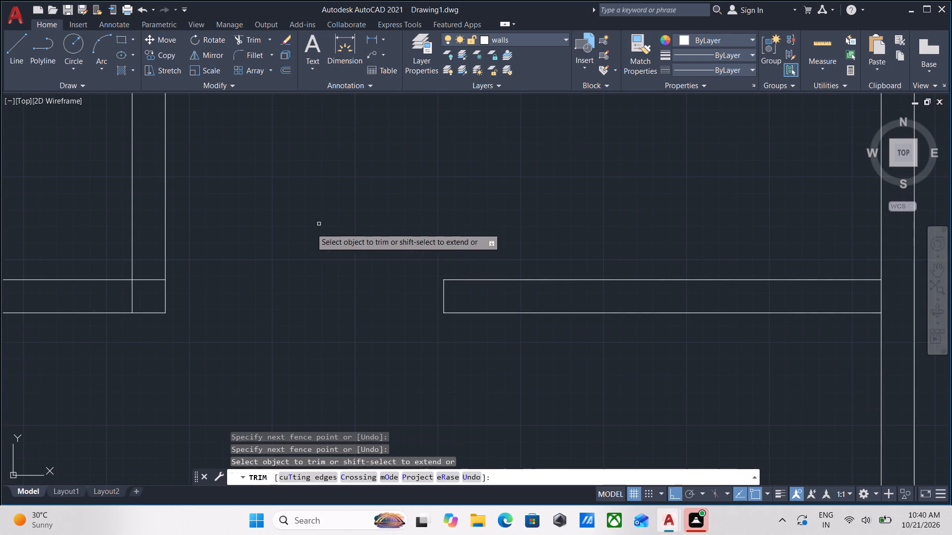
scroll(186, 262, "down", 3)
middle_click_drag(192, 265, 286, 273)
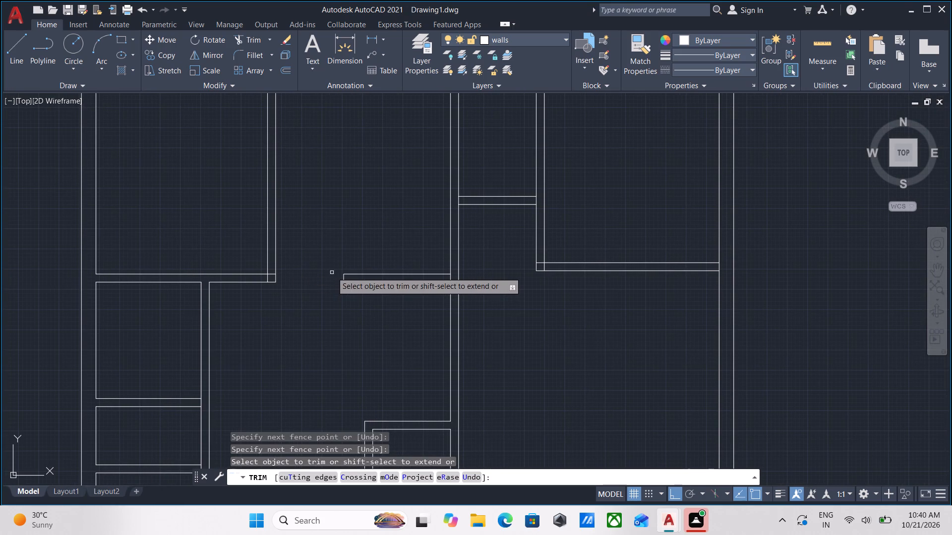
scroll(337, 300, "up", 1)
middle_click_drag(256, 297, 301, 326)
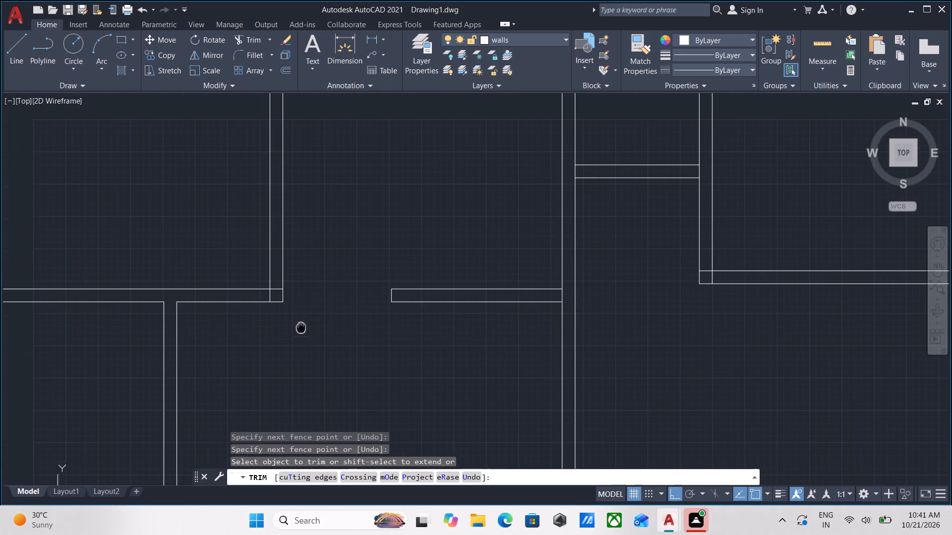
key("Escape")
Trim the partition line's end that crosses the horizontal wall's thickness beside the new opening.
scroll(277, 293, "up", 3)
key("Escape")
type("tr")
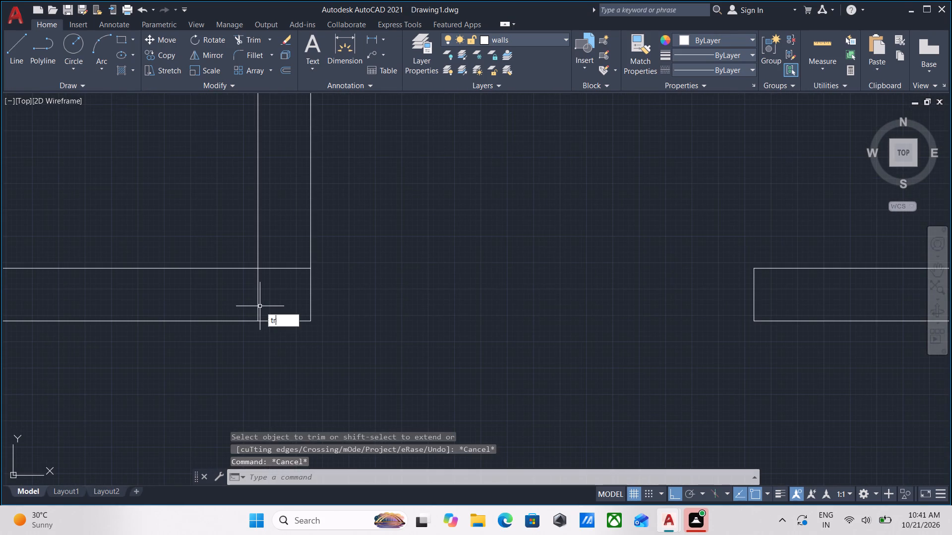
key("Return")
left_click(267, 293)
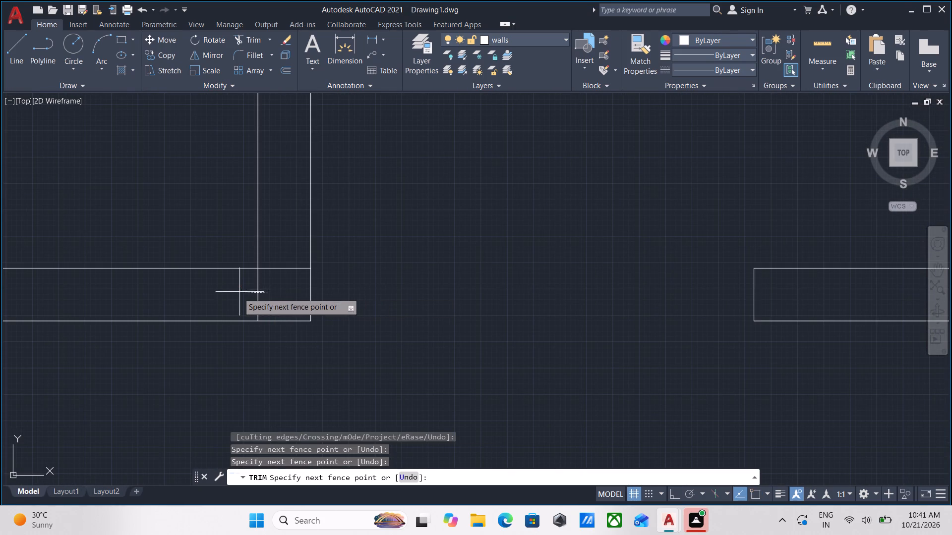
left_click(231, 294)
key("Escape")
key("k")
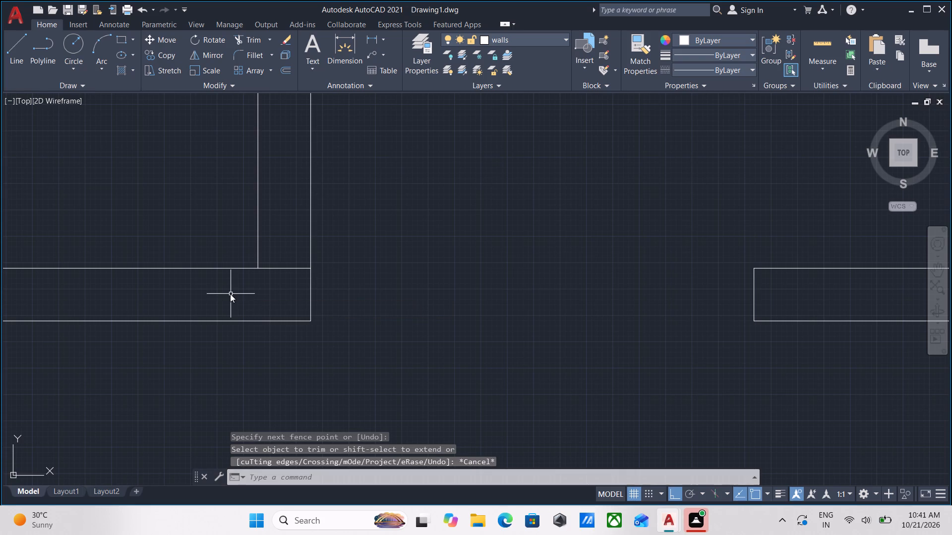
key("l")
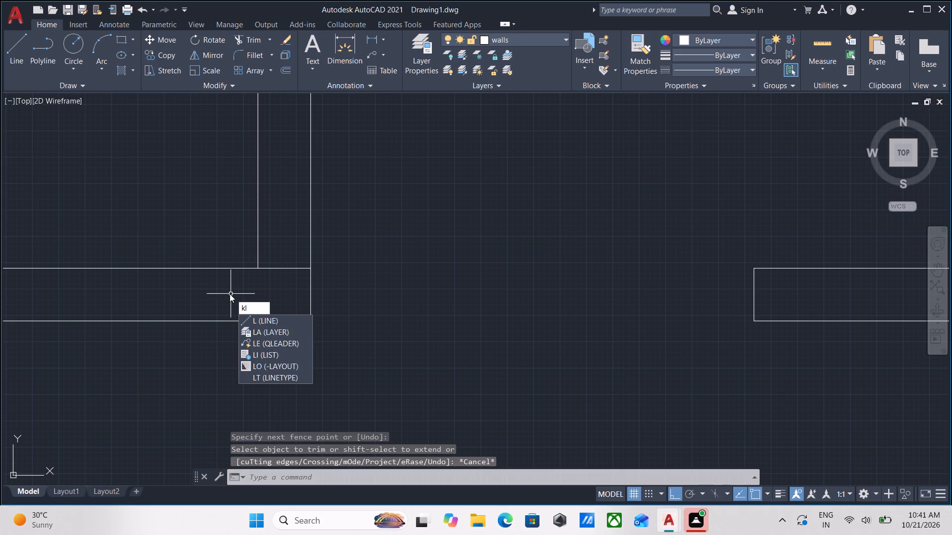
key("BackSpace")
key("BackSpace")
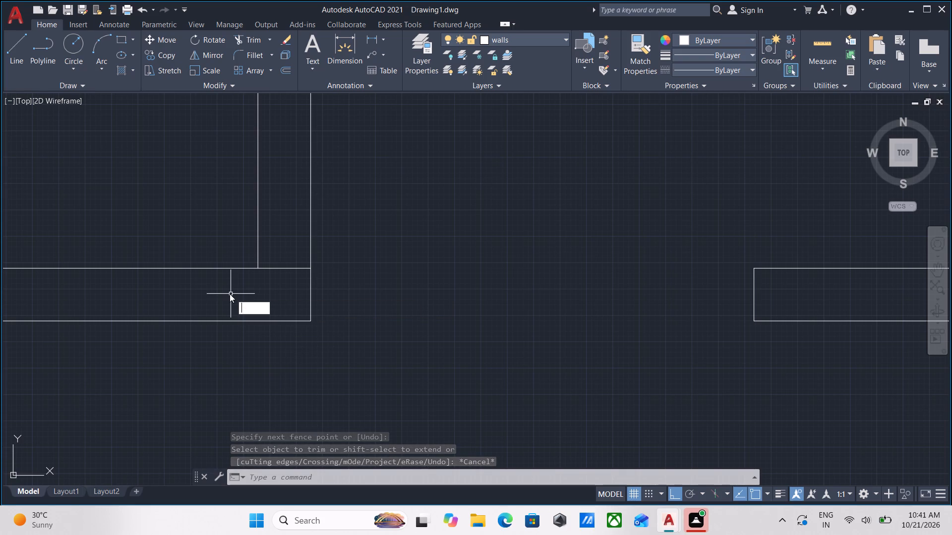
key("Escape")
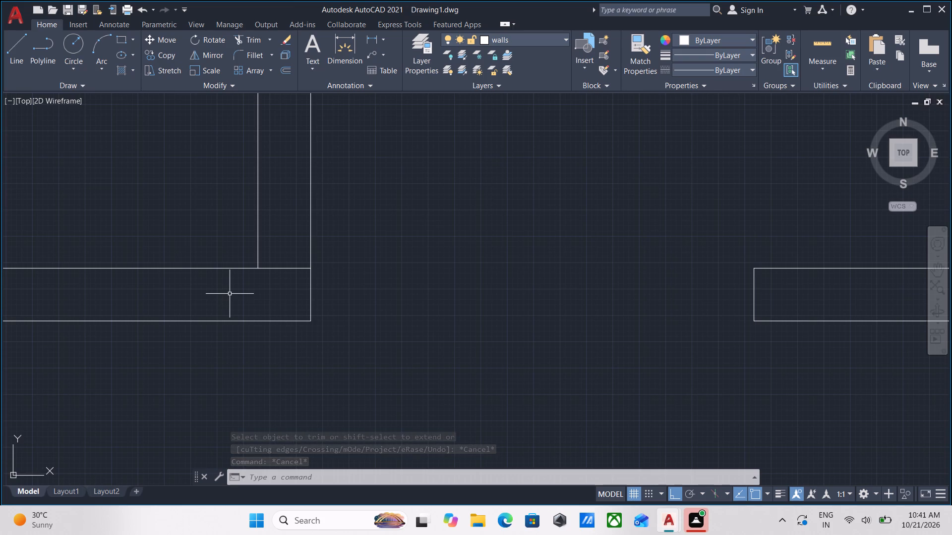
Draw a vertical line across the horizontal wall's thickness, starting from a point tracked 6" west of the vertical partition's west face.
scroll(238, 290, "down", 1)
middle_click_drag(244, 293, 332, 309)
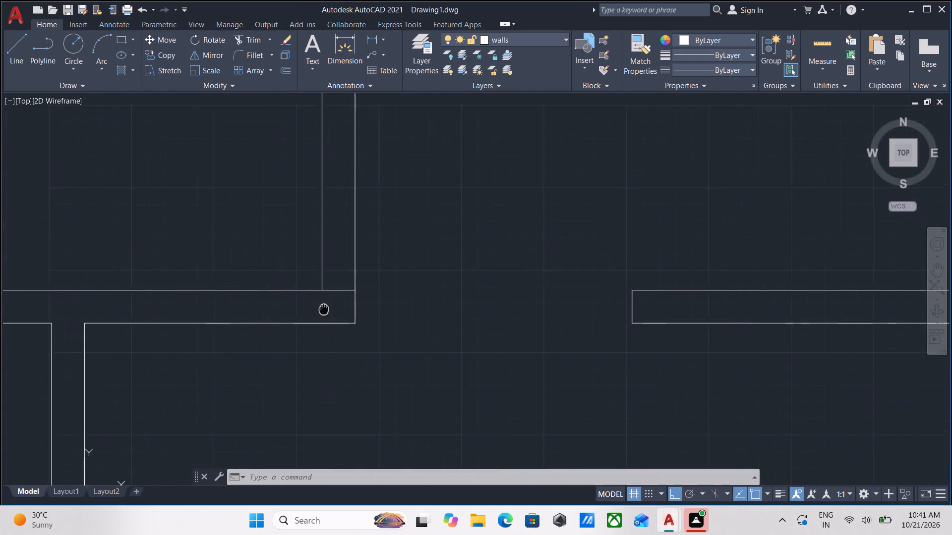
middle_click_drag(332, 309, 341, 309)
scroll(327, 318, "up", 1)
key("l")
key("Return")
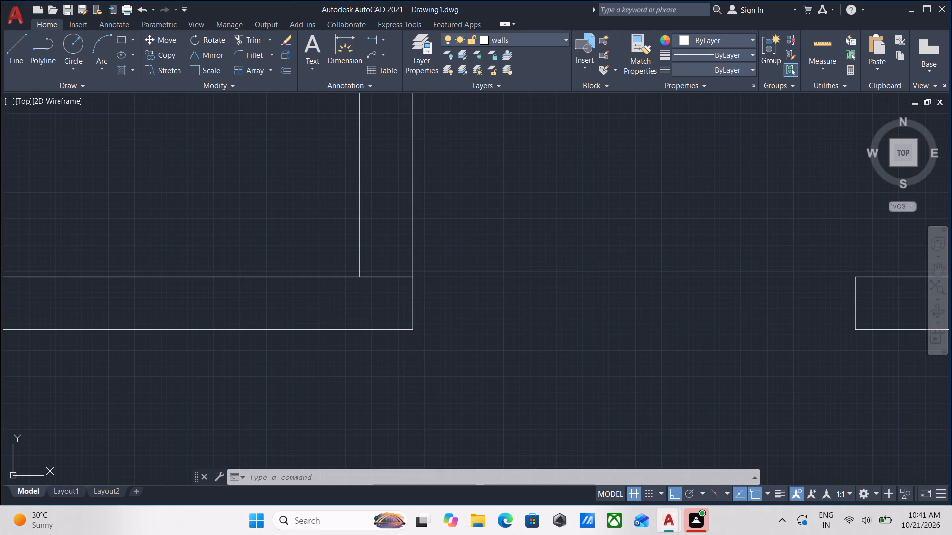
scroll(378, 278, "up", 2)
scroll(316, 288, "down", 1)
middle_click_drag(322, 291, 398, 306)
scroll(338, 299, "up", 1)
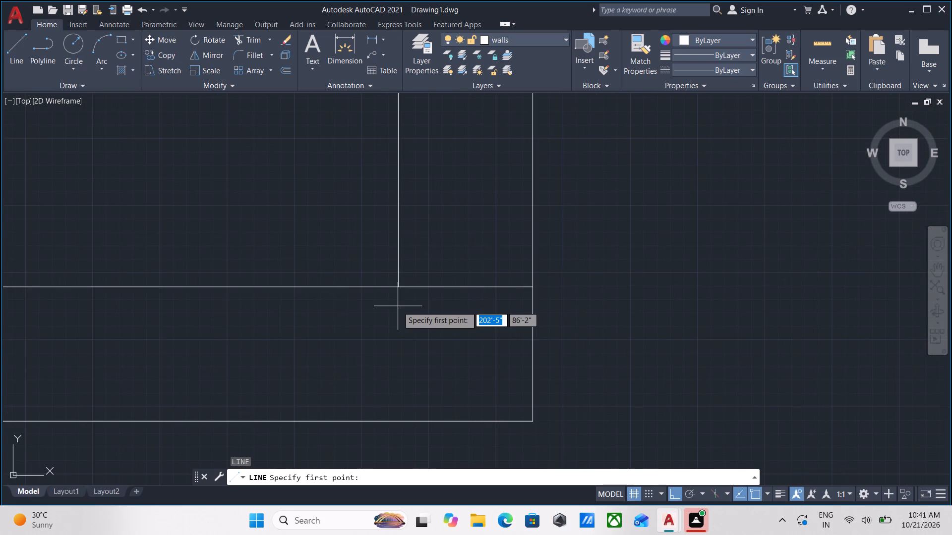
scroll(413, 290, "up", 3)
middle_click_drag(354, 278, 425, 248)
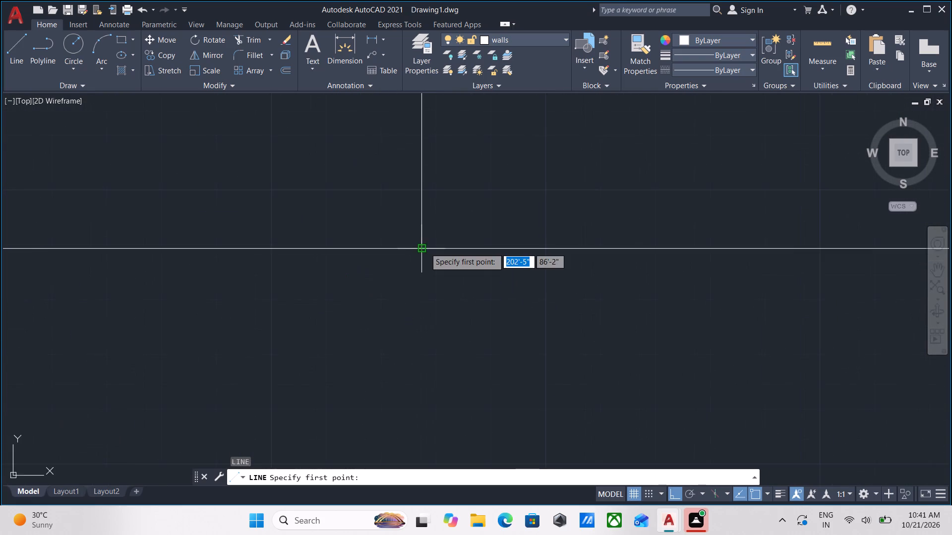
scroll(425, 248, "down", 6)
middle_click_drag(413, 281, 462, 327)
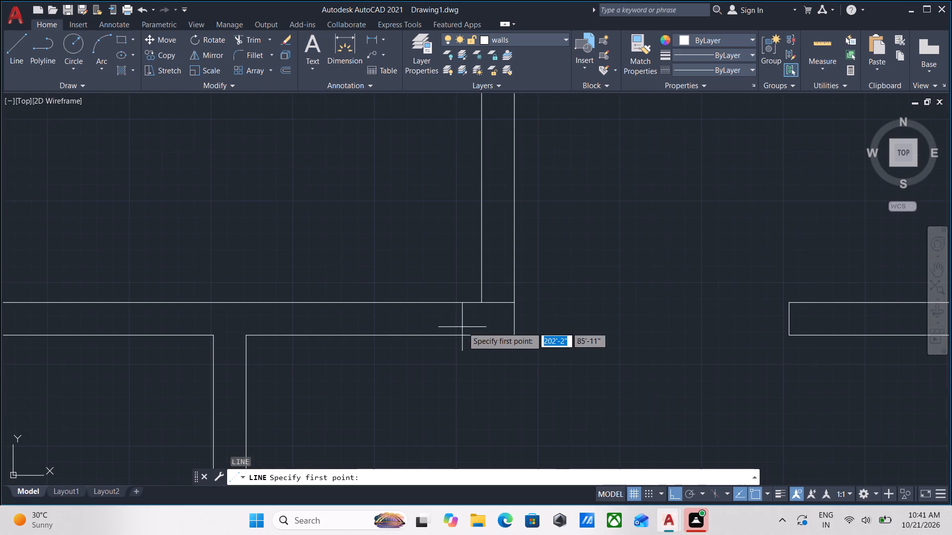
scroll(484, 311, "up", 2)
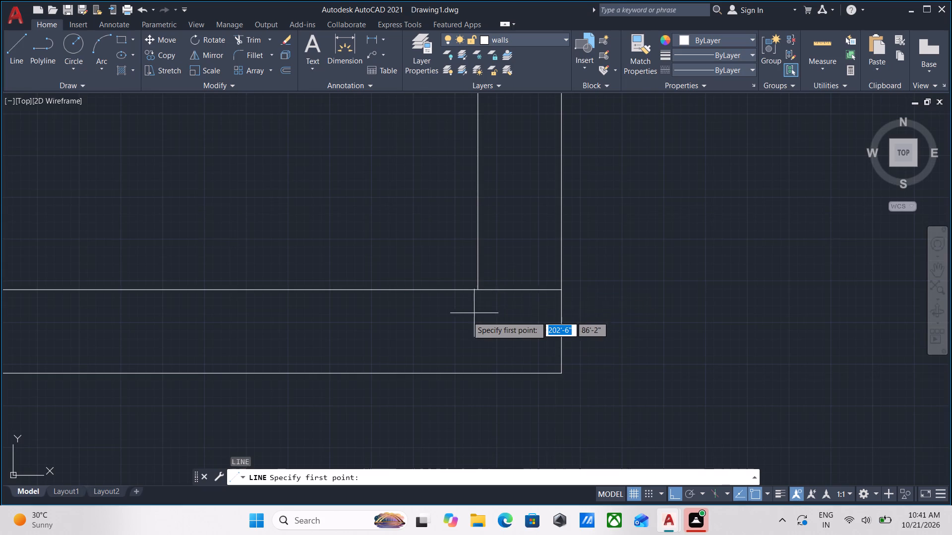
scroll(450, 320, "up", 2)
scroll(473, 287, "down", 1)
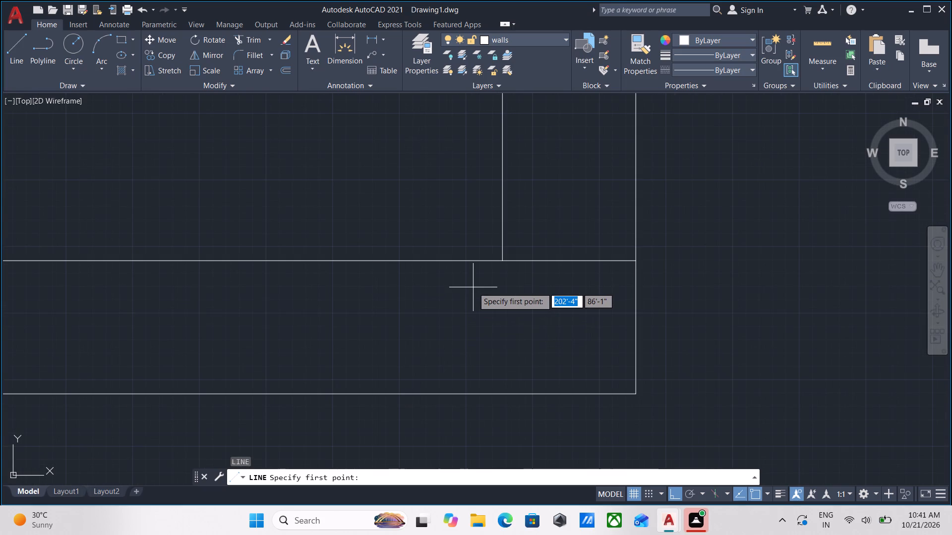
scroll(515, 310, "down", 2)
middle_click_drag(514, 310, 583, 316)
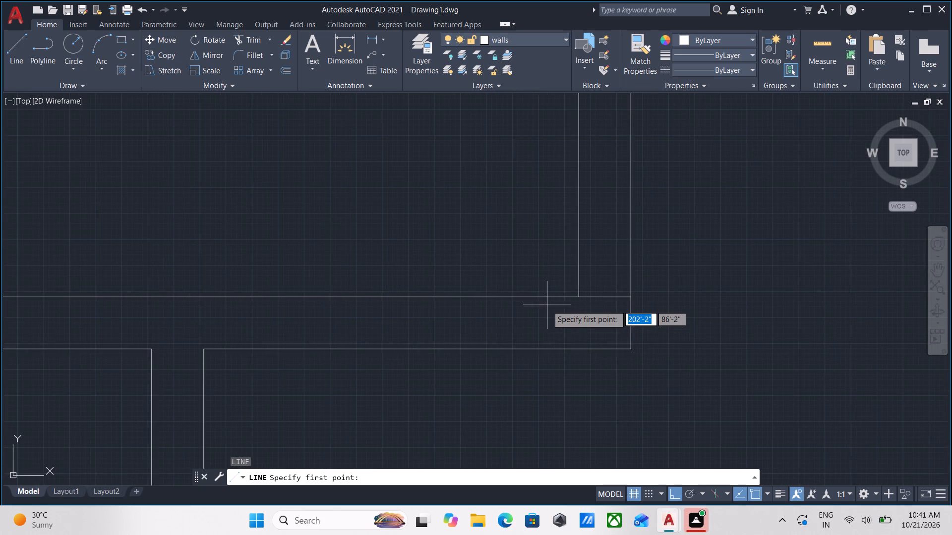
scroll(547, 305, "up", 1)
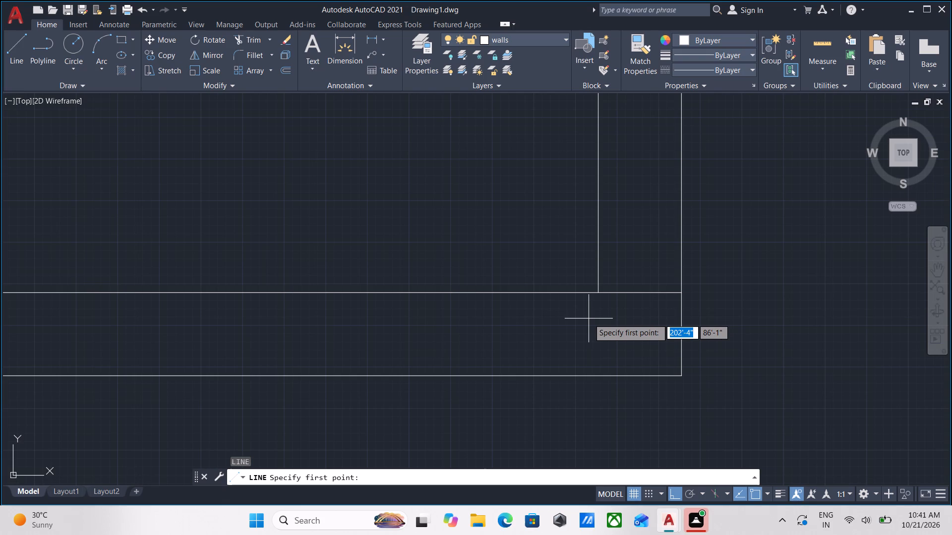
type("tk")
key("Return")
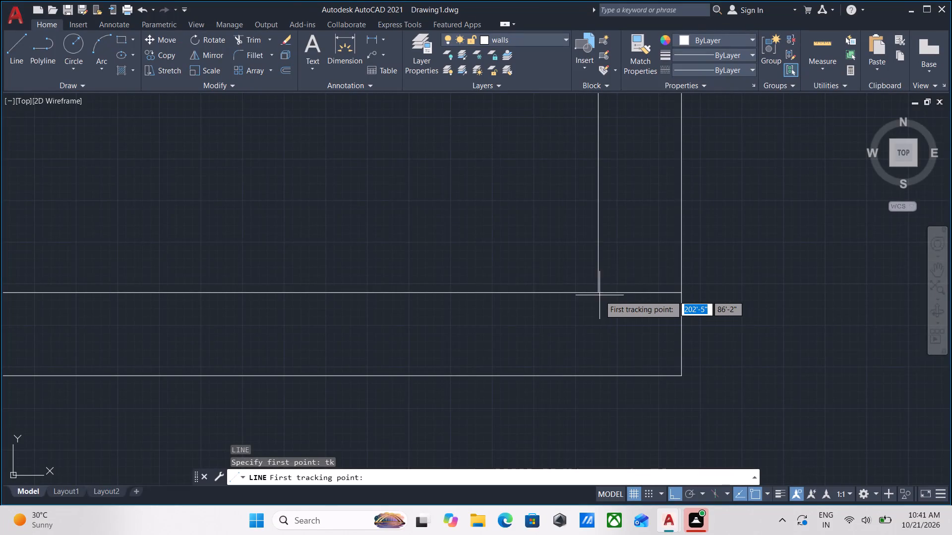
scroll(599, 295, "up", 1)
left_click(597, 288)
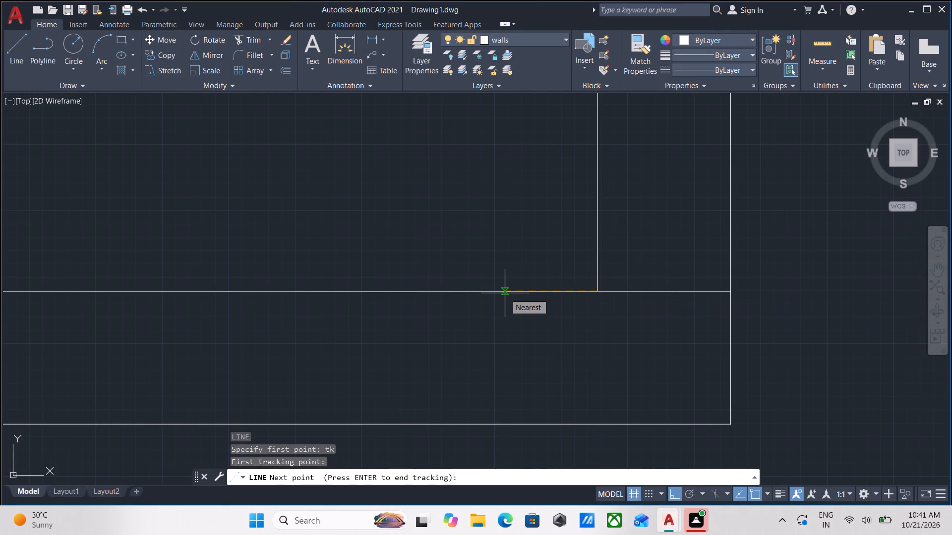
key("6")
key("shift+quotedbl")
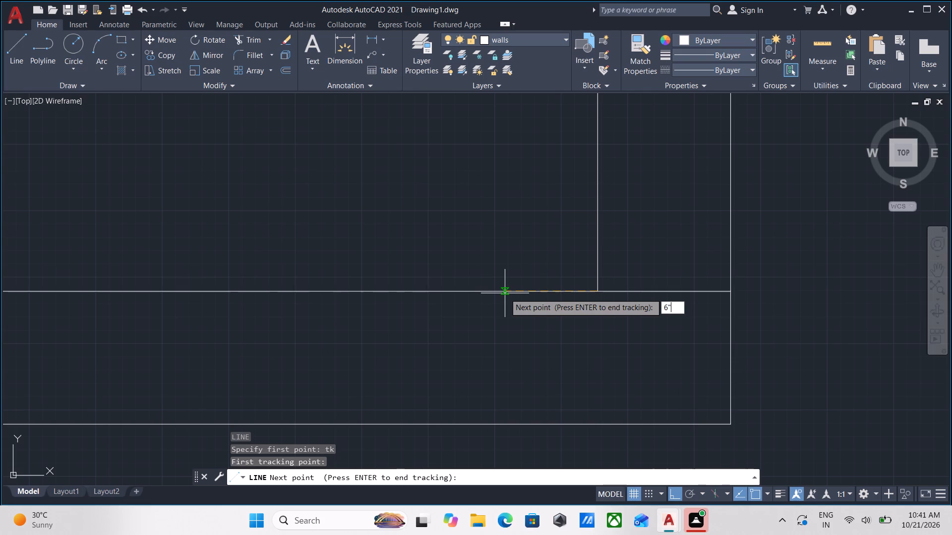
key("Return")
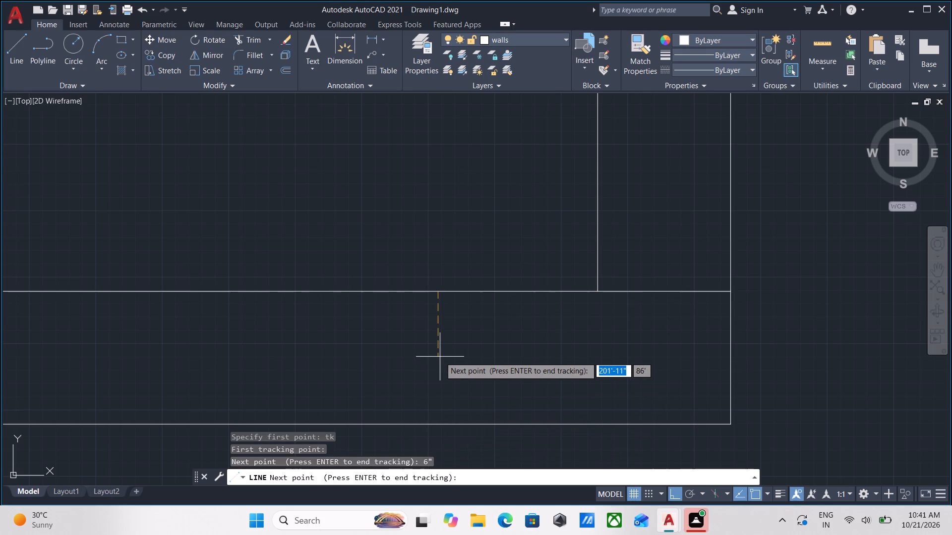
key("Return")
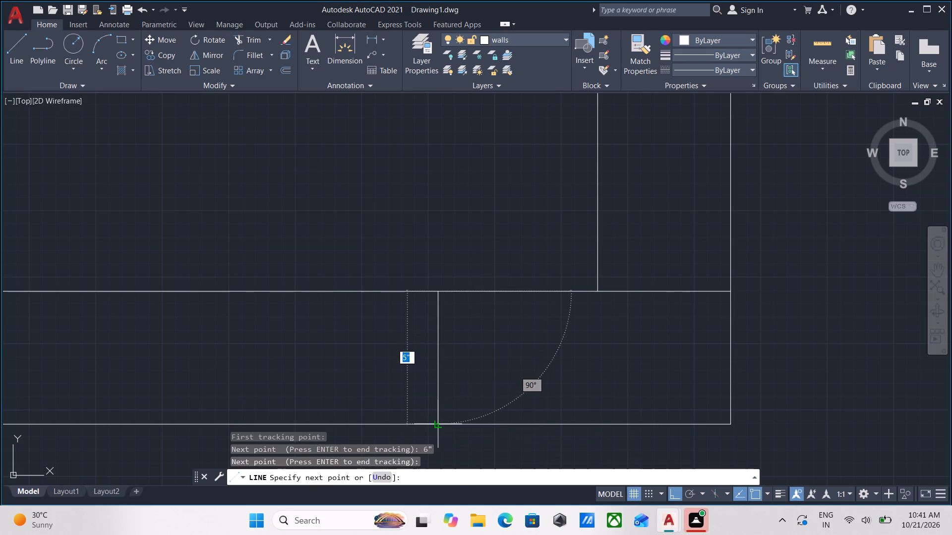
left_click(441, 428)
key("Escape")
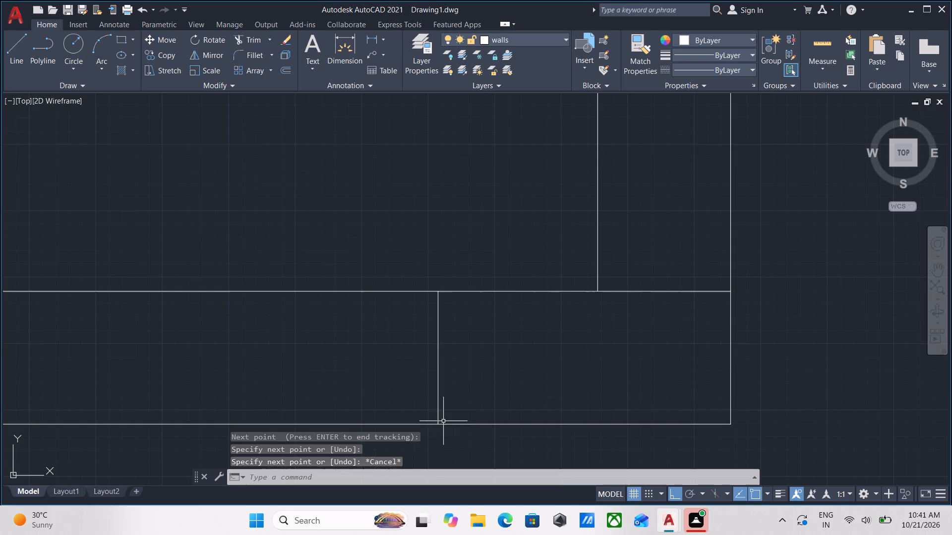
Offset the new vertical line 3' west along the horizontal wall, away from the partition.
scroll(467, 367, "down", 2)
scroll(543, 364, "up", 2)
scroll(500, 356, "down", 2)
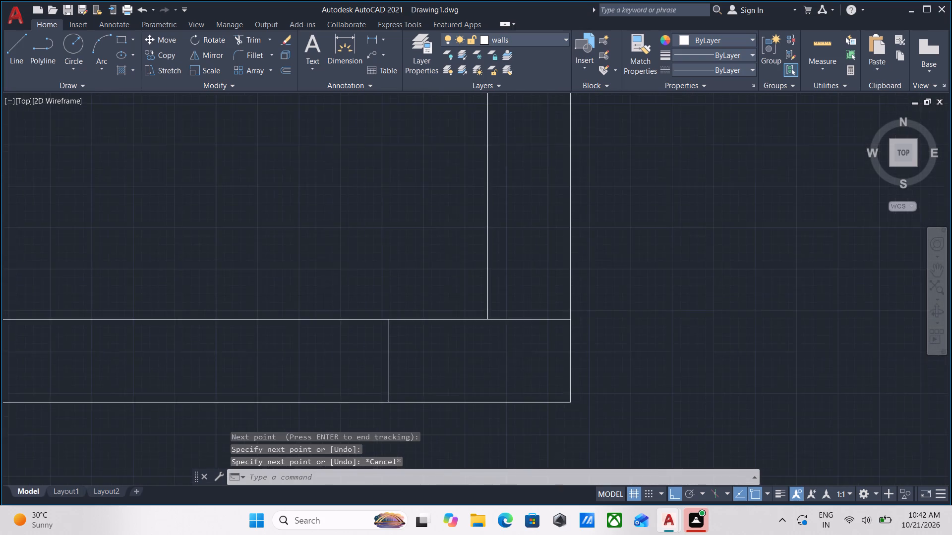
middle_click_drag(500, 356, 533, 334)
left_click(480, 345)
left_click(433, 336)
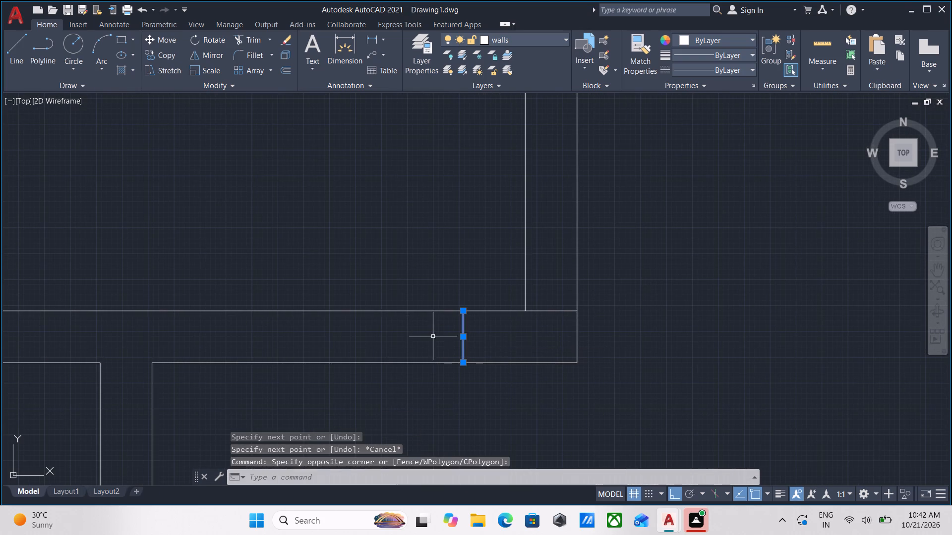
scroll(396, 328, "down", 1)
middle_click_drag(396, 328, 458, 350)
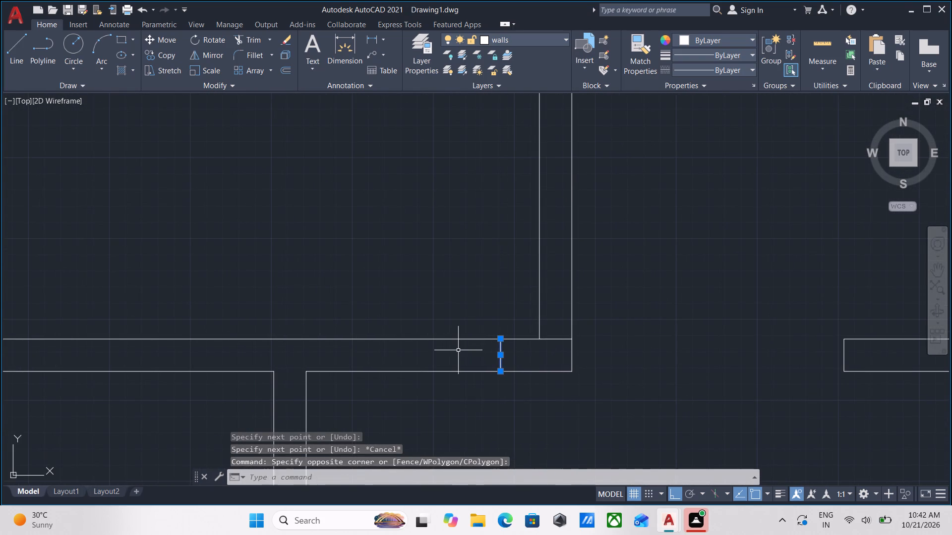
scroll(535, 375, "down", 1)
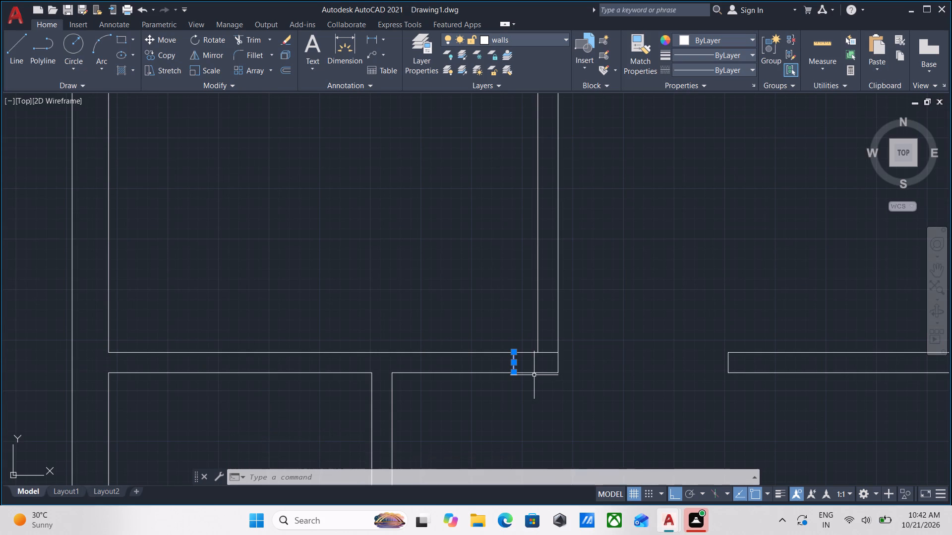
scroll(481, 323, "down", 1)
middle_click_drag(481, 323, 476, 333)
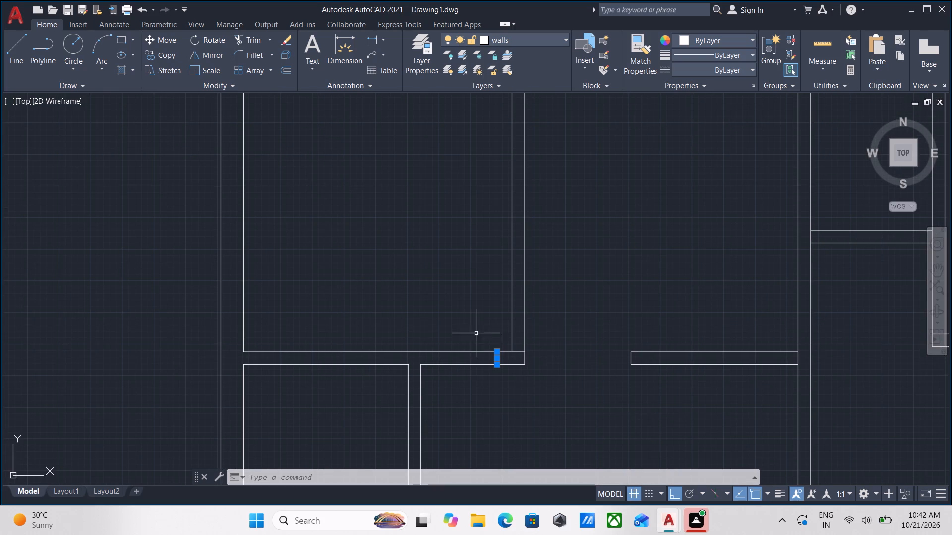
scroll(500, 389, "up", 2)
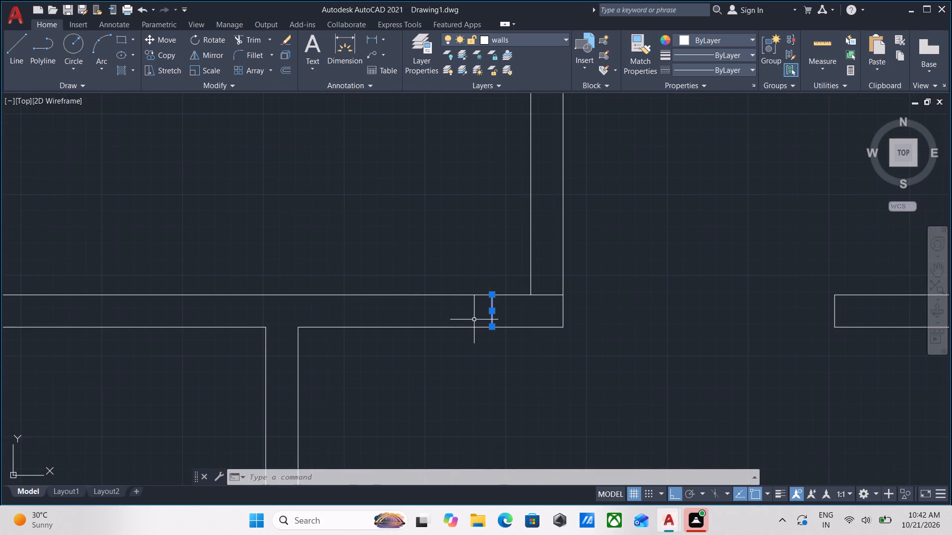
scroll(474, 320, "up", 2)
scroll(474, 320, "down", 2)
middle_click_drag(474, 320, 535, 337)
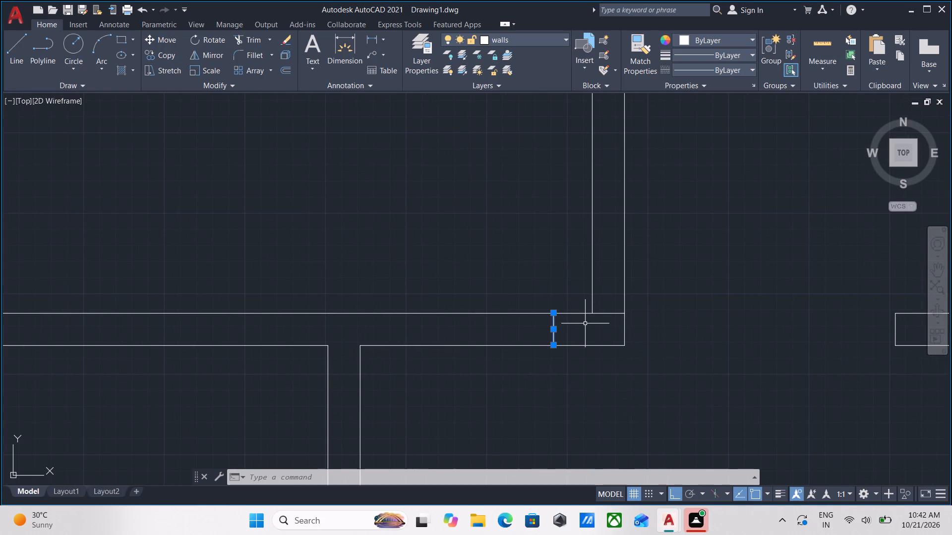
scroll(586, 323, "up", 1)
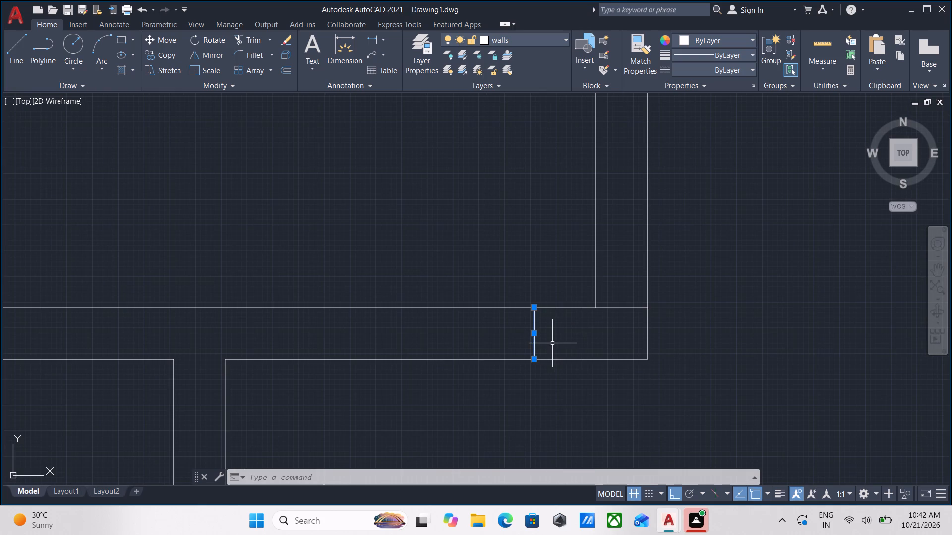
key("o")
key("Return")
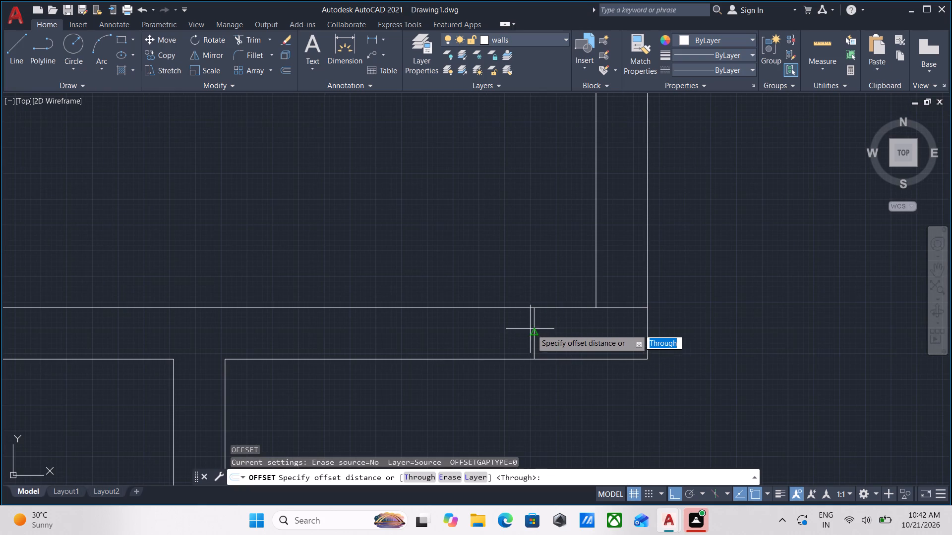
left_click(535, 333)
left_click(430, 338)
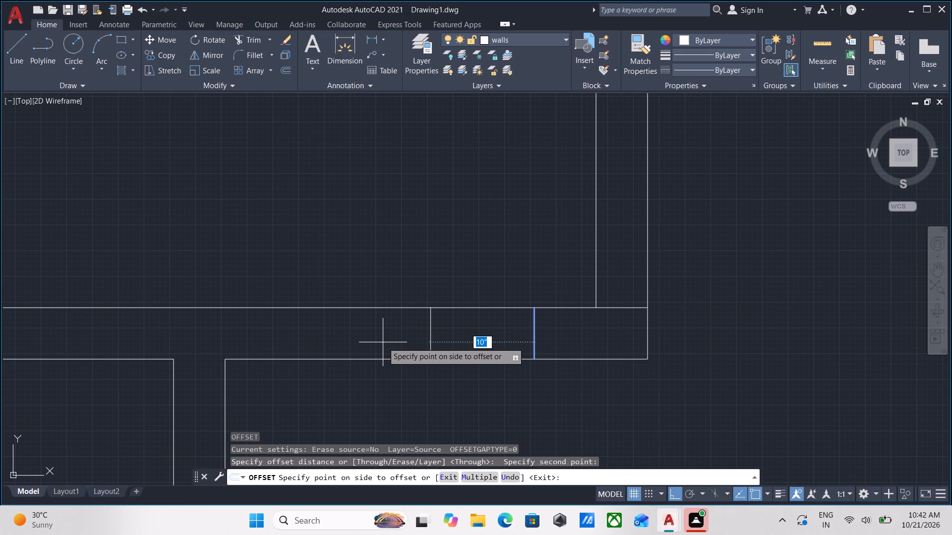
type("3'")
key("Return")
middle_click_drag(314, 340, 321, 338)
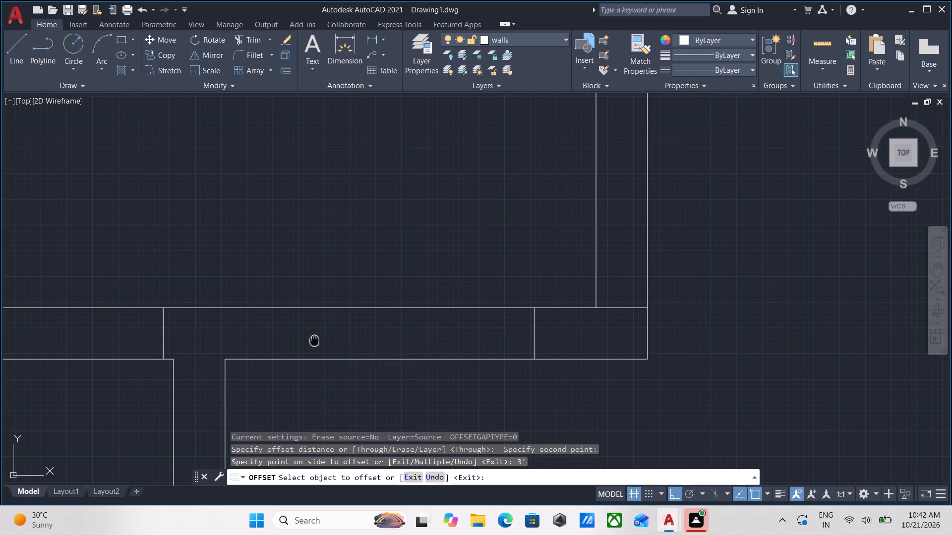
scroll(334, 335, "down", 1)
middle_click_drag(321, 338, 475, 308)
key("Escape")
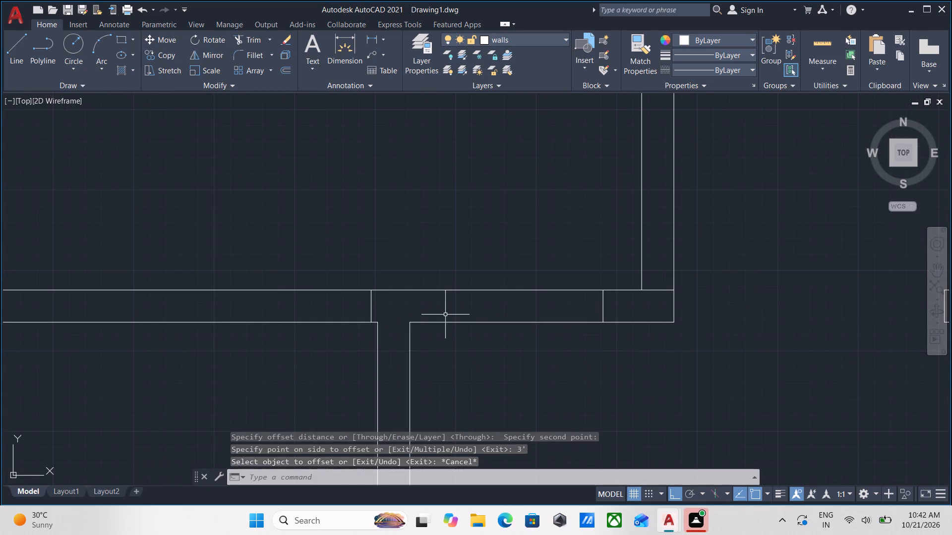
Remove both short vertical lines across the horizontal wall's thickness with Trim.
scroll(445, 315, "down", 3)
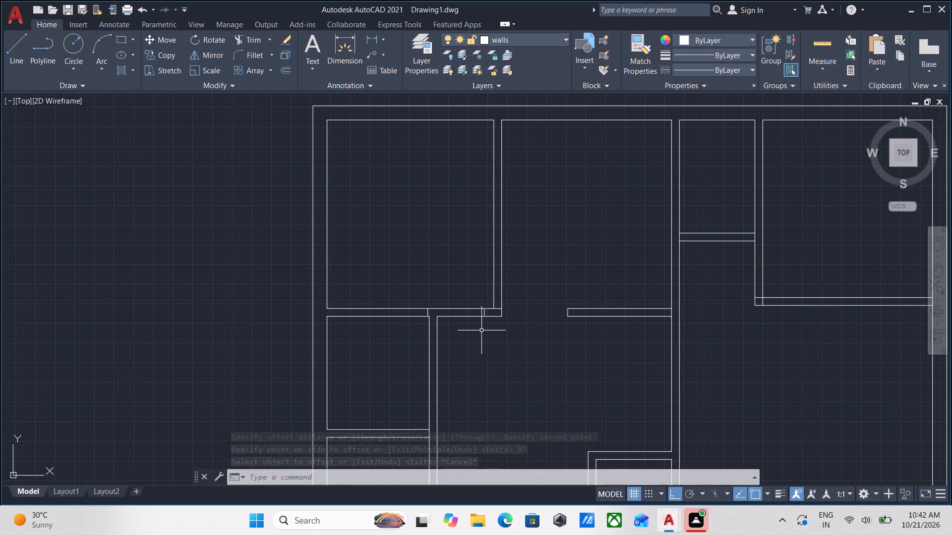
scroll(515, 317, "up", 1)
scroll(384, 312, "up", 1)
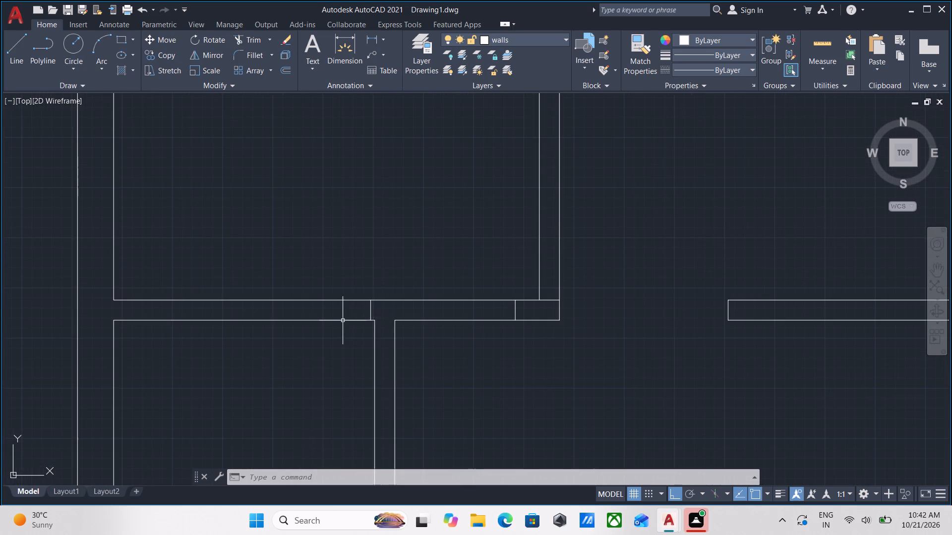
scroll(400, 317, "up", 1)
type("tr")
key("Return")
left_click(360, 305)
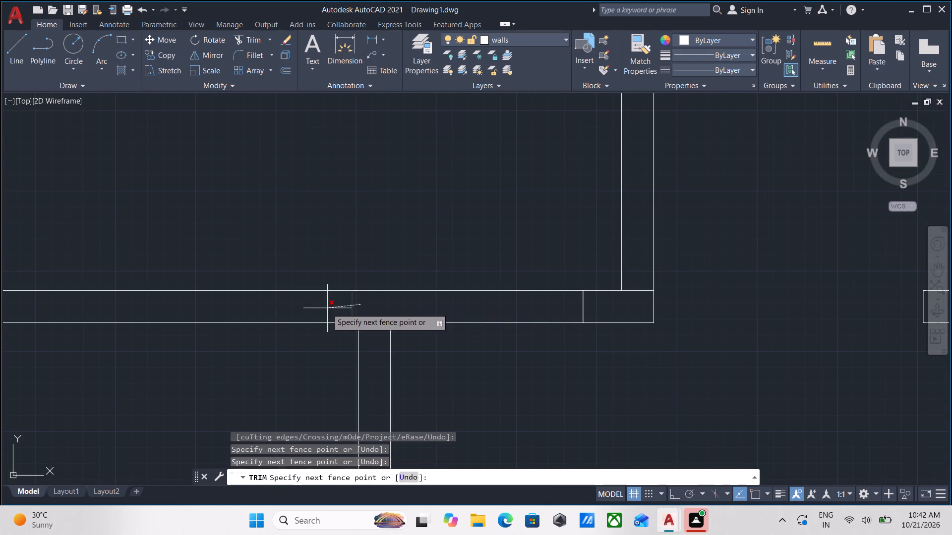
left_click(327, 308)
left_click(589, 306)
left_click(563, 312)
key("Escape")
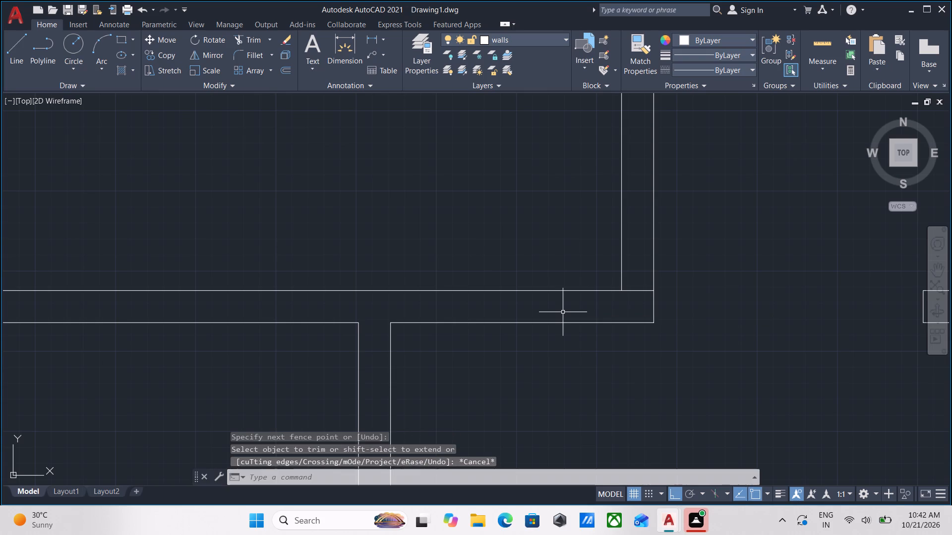
Draw a vertical line across the horizontal wall's thickness, from the lower end of the partition's west face to the wall's lower line.
key("l")
key("Return")
scroll(592, 300, "up", 1)
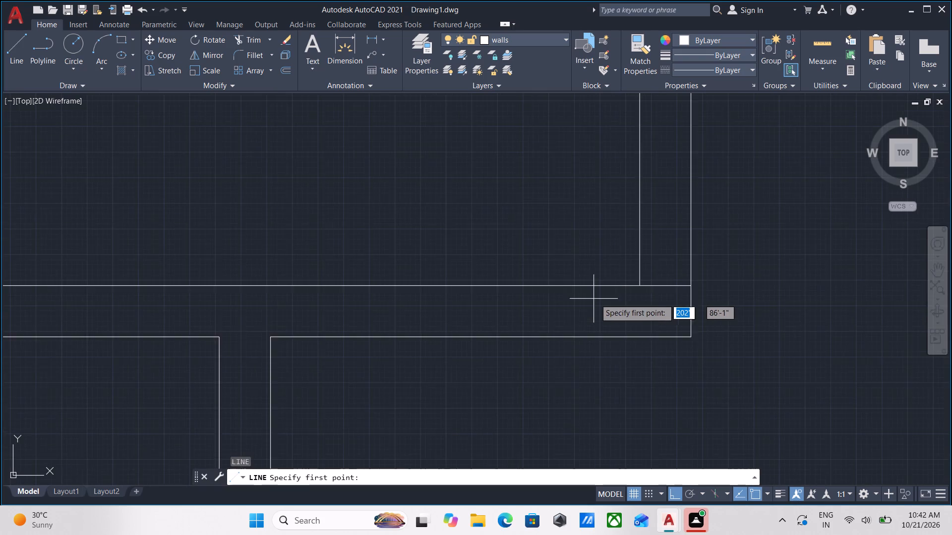
scroll(595, 299, "up", 1)
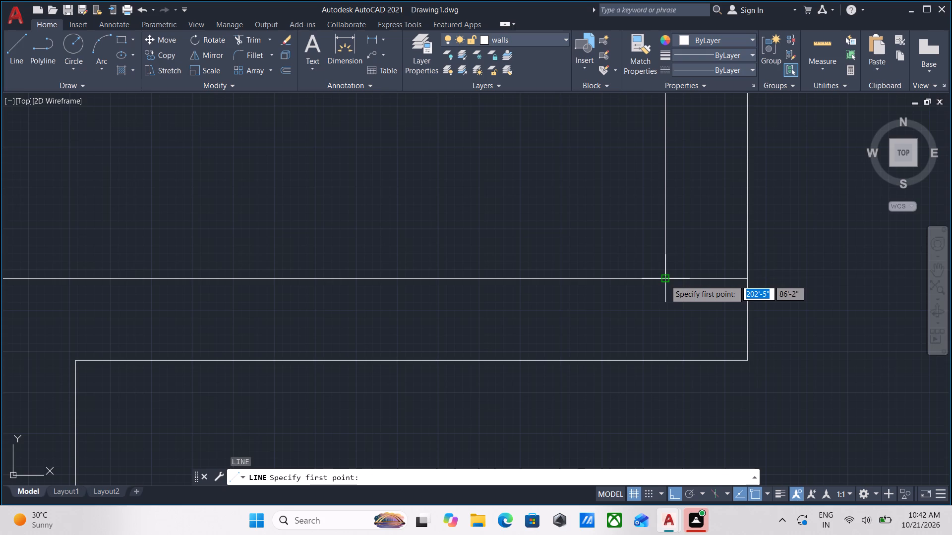
left_click(665, 280)
left_click(668, 358)
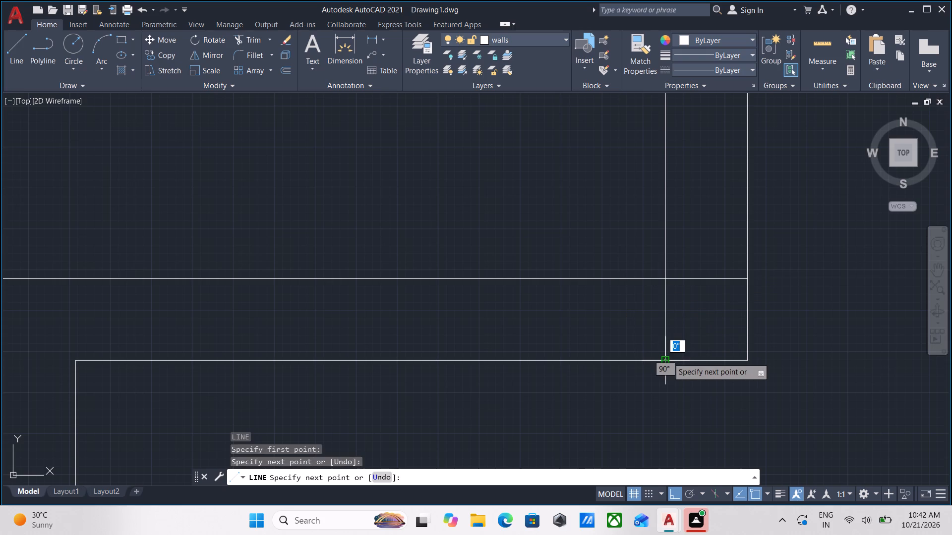
key("Escape")
Offset the short line across the horizontal wall below the partition's west face 3' to the west.
left_click(684, 325)
left_click(609, 312)
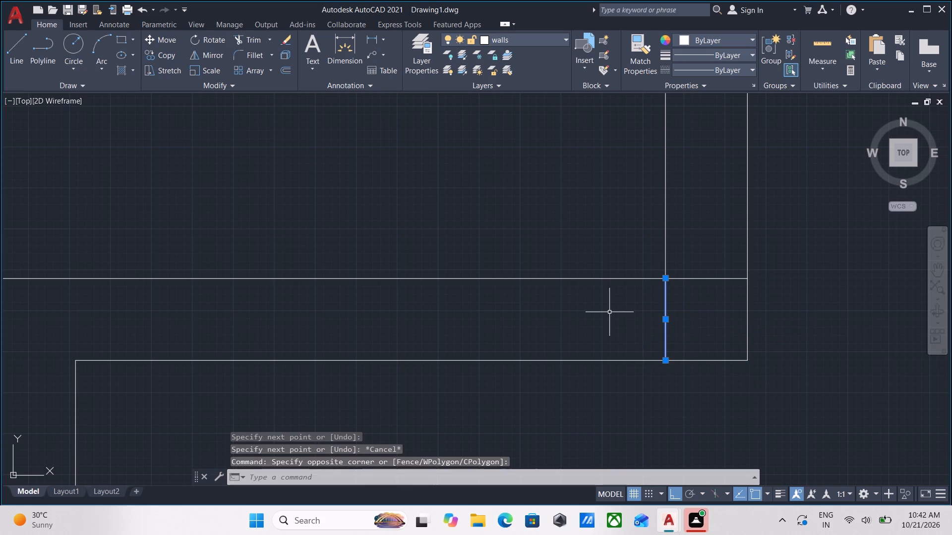
key("p")
key("BackSpace")
key("Escape")
left_click(674, 325)
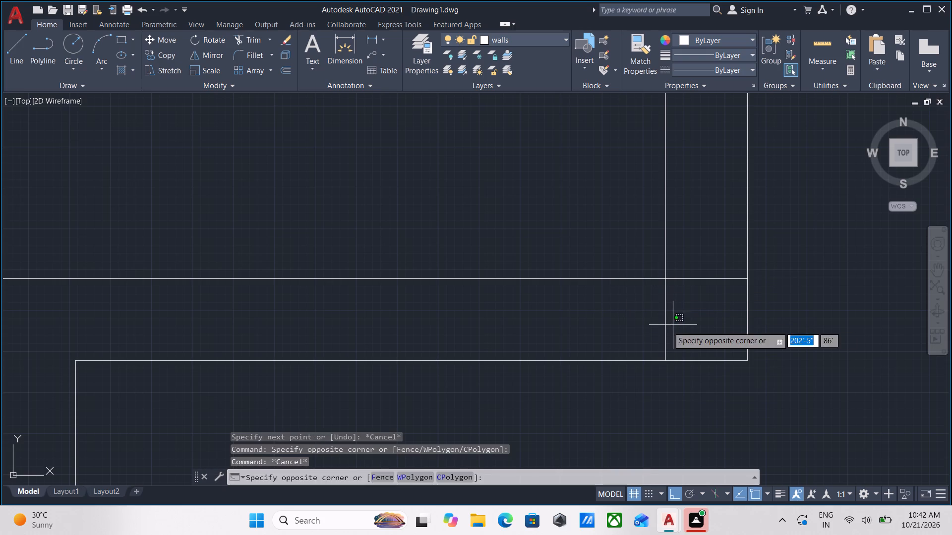
left_click(643, 330)
key("o")
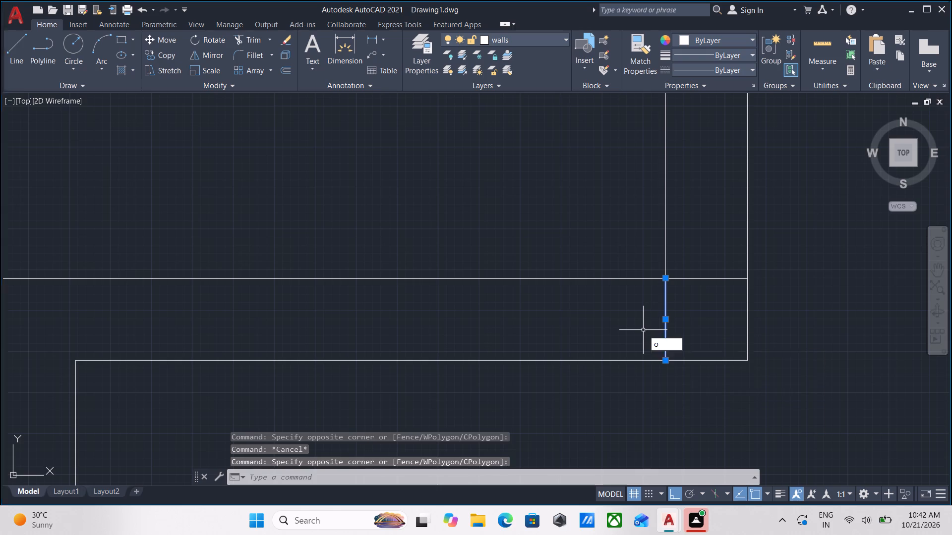
key("Return")
left_click(666, 317)
left_click(540, 327)
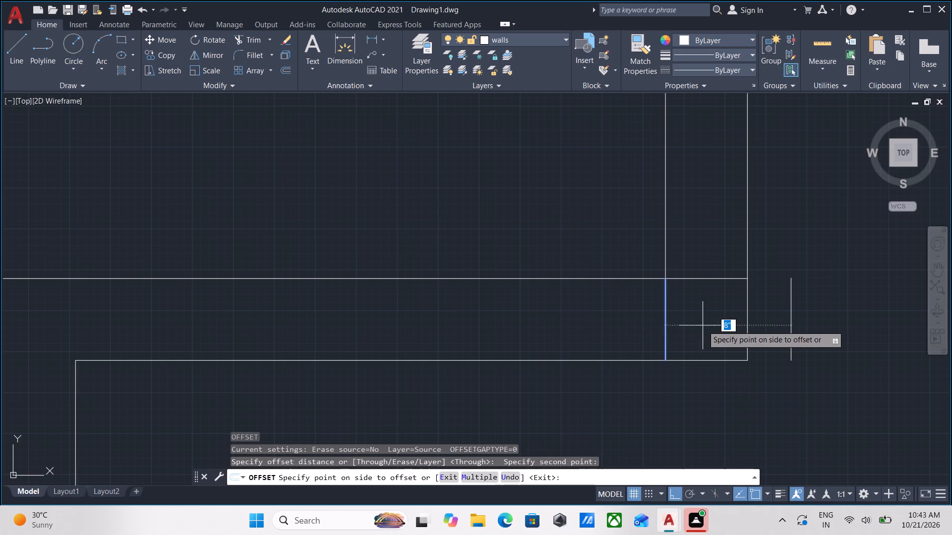
type("3'")
key("Return")
scroll(361, 337, "down", 3)
middle_click_drag(318, 337, 383, 318)
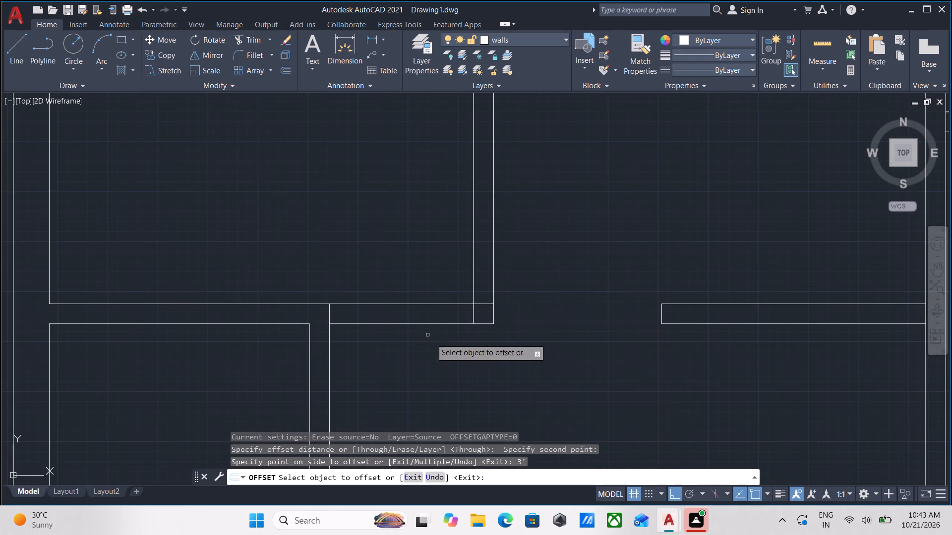
key("Escape")
Trim both horizontal wall lines between the two short jamb lines to open the 3' doorway, and remove the leftover line inside the partition's lower end.
type("tr")
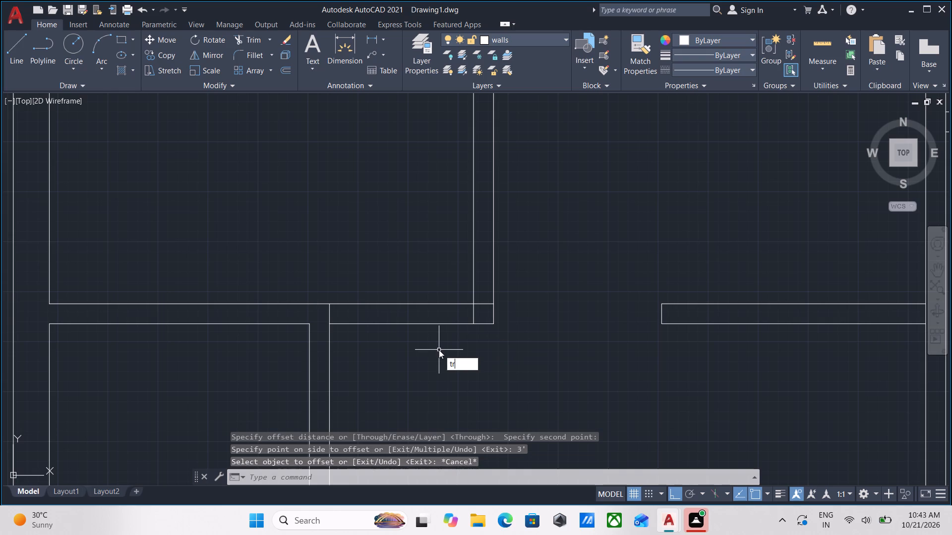
key("Return")
left_click(435, 345)
left_click(438, 267)
scroll(480, 307, "up", 1)
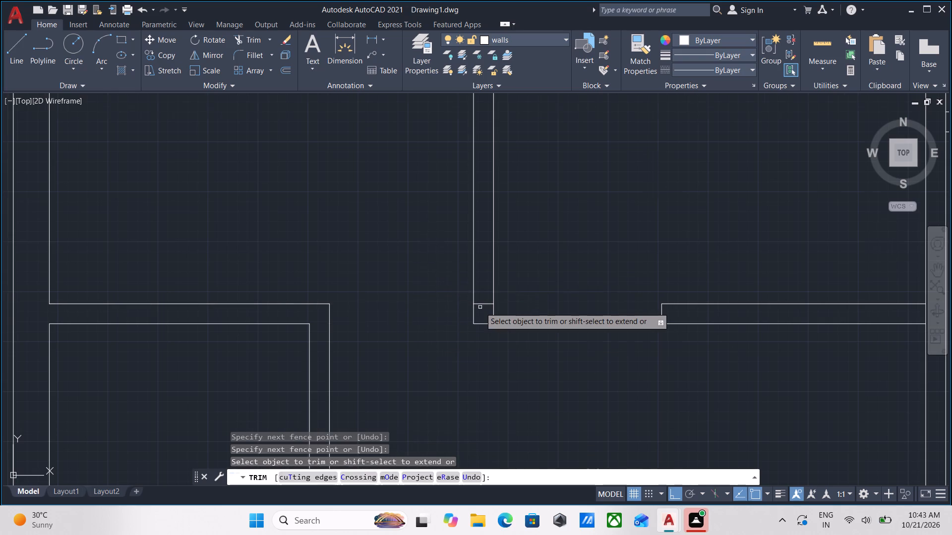
scroll(480, 307, "up", 2)
left_click(480, 307)
left_click(476, 267)
scroll(476, 267, "down", 3)
middle_click_drag(476, 267, 473, 306)
key("Escape")
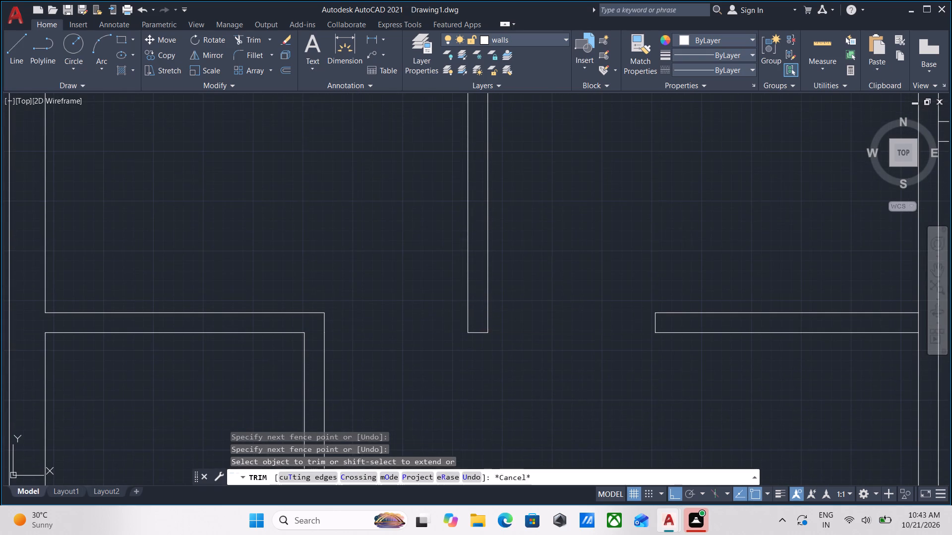
Draw a vertical line across the west horizontal wall's thickness, from the inner corner of the room below up to the wall's upper line.
scroll(474, 312, "down", 3)
middle_click_drag(446, 345, 466, 303)
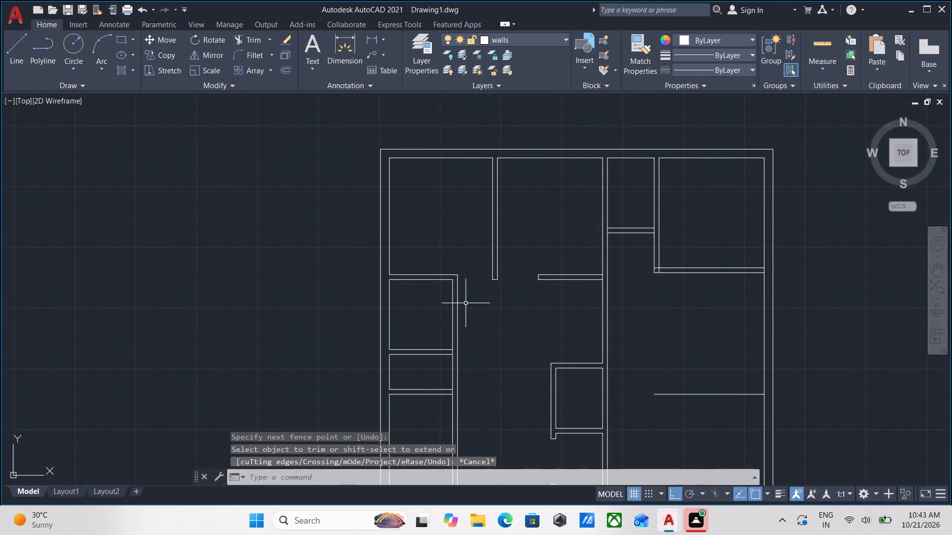
scroll(441, 287, "up", 2)
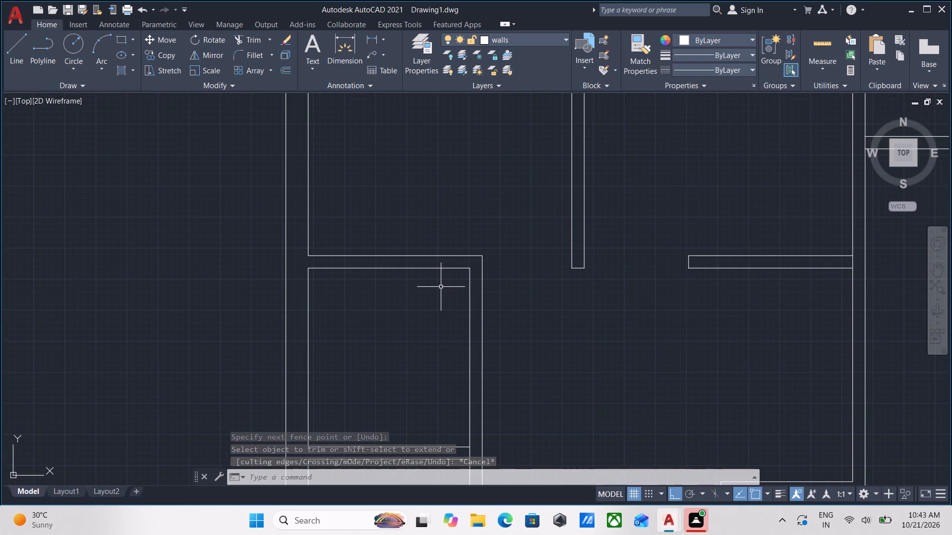
key("l")
key("Return")
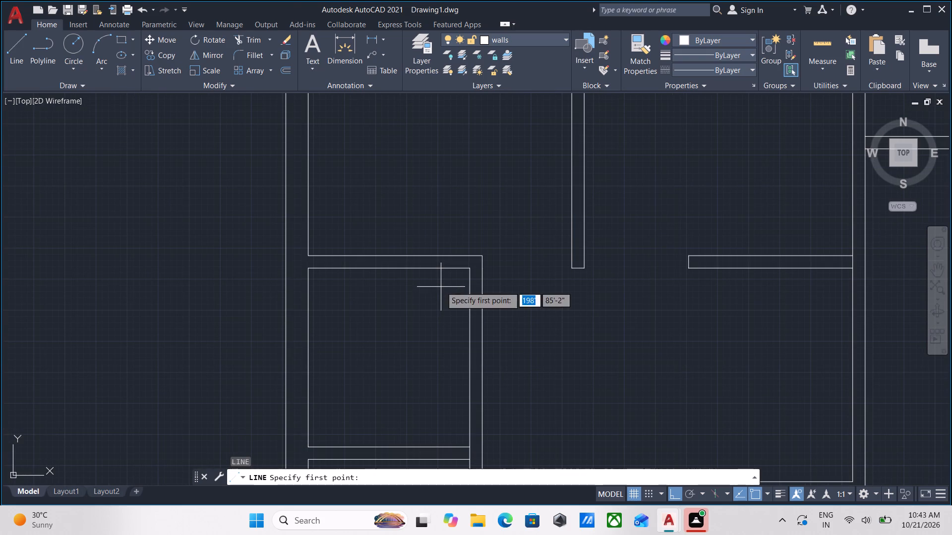
scroll(492, 259, "up", 2)
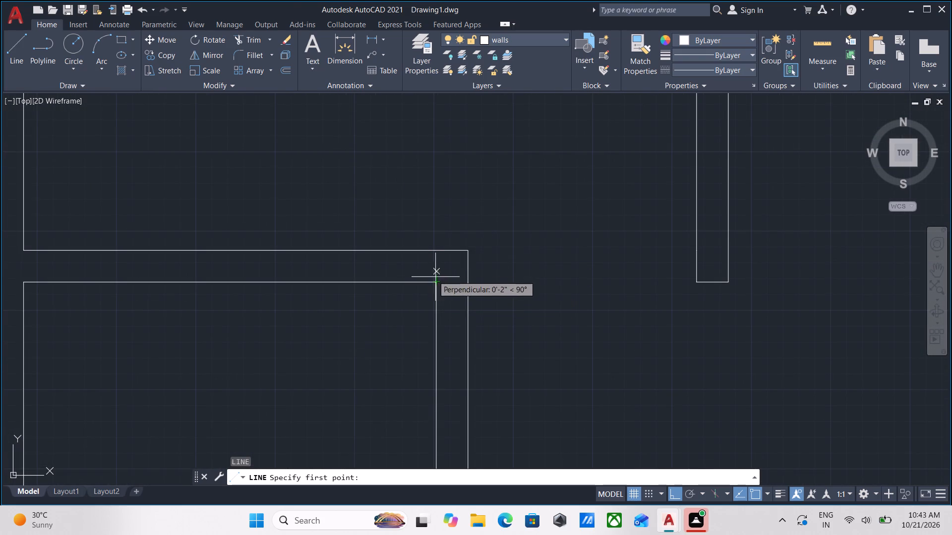
scroll(442, 283, "up", 2)
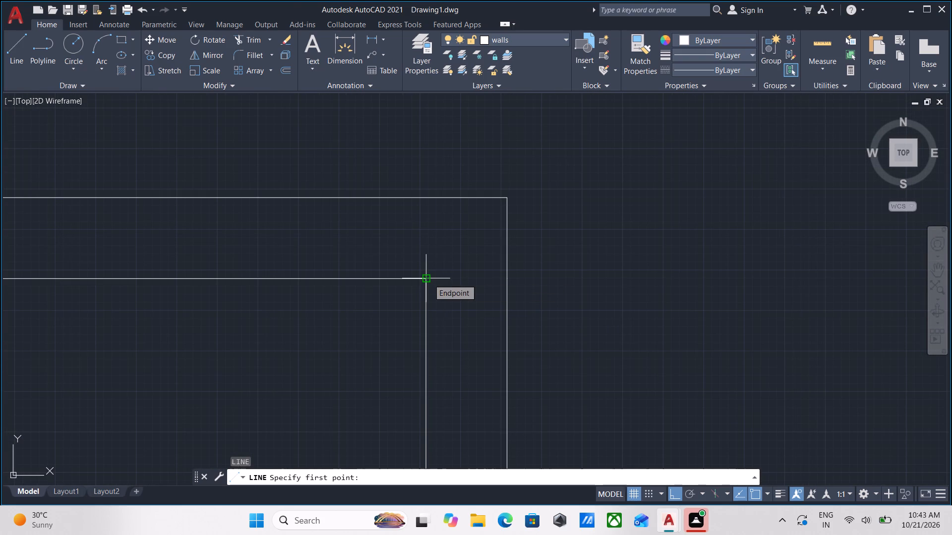
scroll(428, 279, "up", 3)
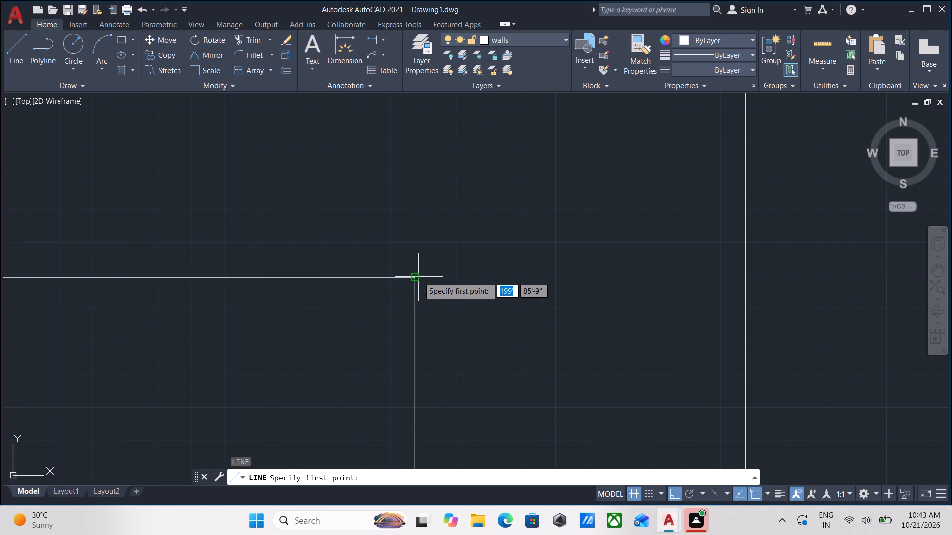
left_click(416, 277)
middle_click_drag(402, 199, 413, 378)
scroll(413, 379, "down", 1)
scroll(422, 244, "down", 2)
middle_click_drag(422, 244, 422, 263)
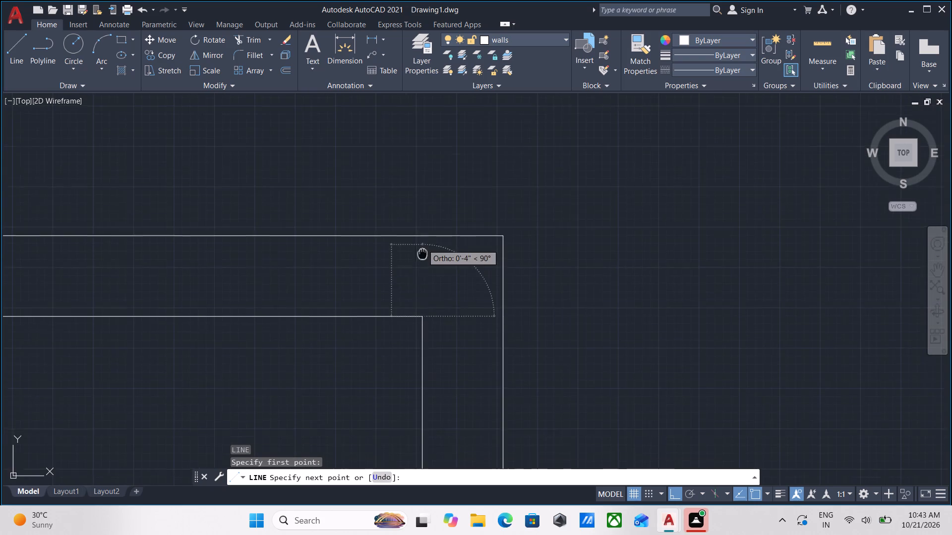
middle_click_drag(422, 263, 423, 285)
scroll(425, 280, "up", 2)
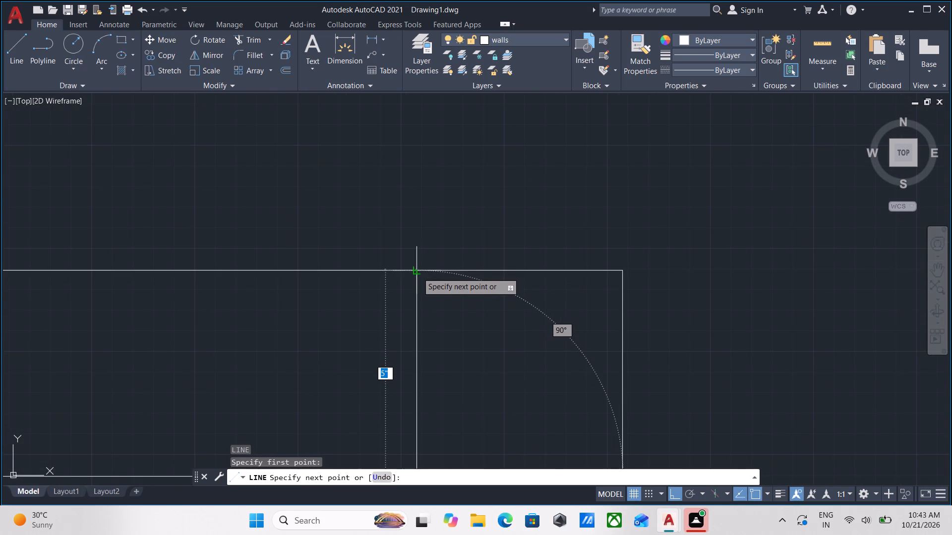
left_click(417, 272)
key("Escape")
Offset the new vertical line at the wall corner 6" to the west.
left_click(446, 349)
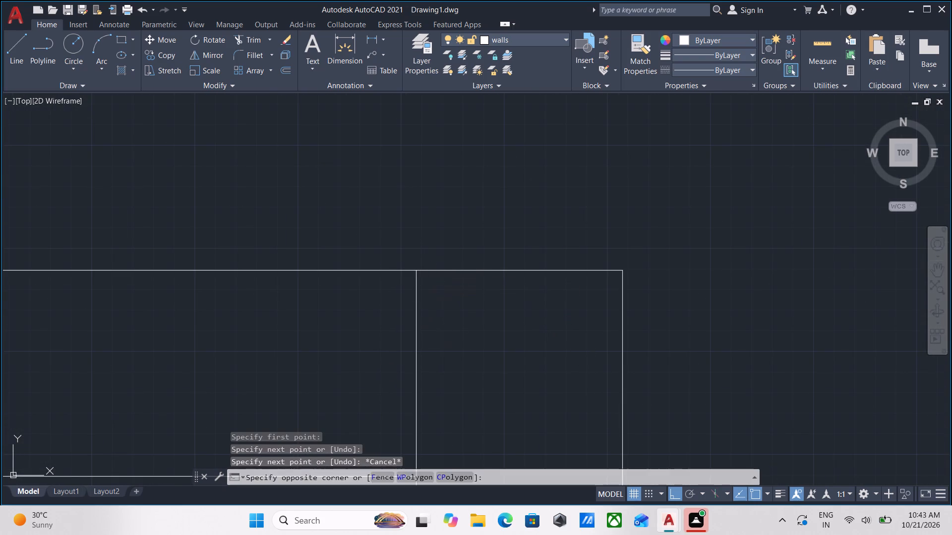
left_click(331, 306)
scroll(331, 306, "down", 2)
middle_click_drag(331, 306, 392, 293)
key("o")
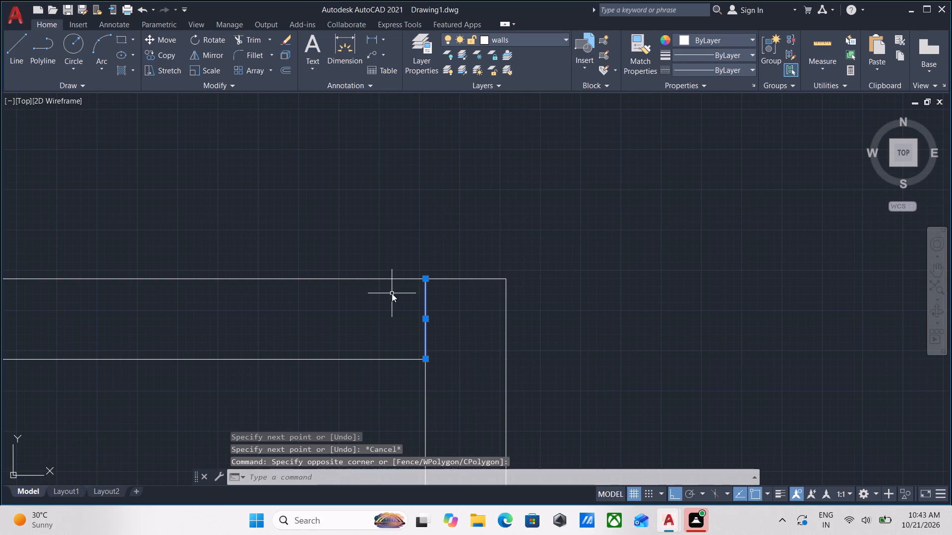
key("Return")
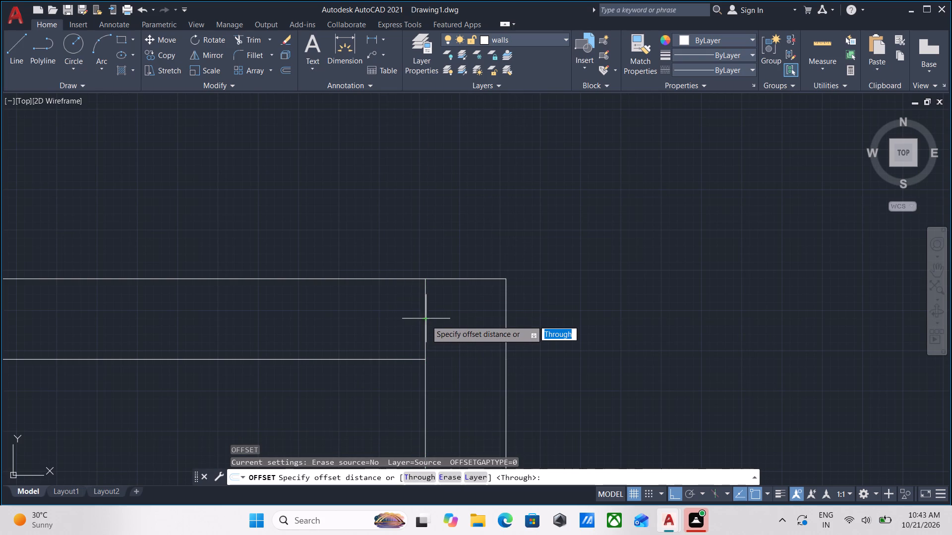
left_click(426, 322)
left_click(350, 323)
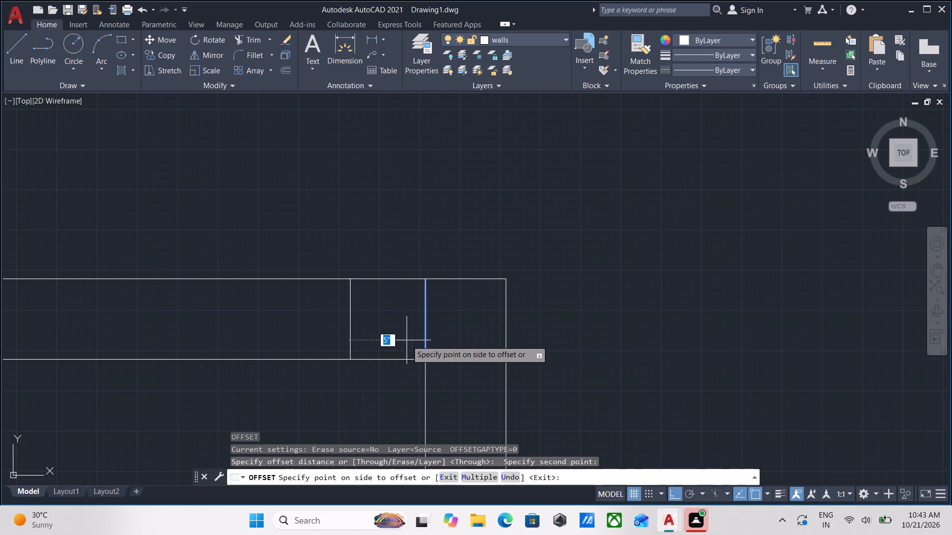
middle_click_drag(345, 361, 539, 373)
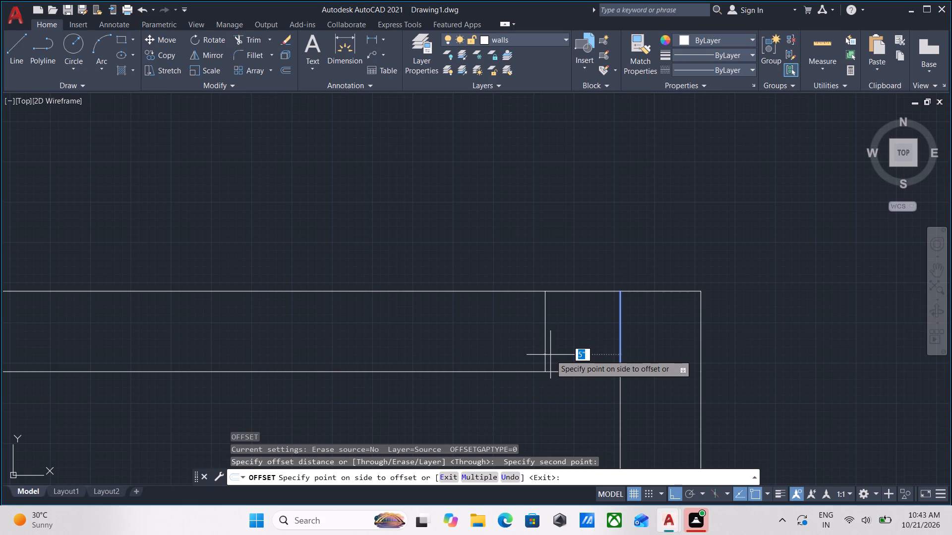
key("6")
key("Return")
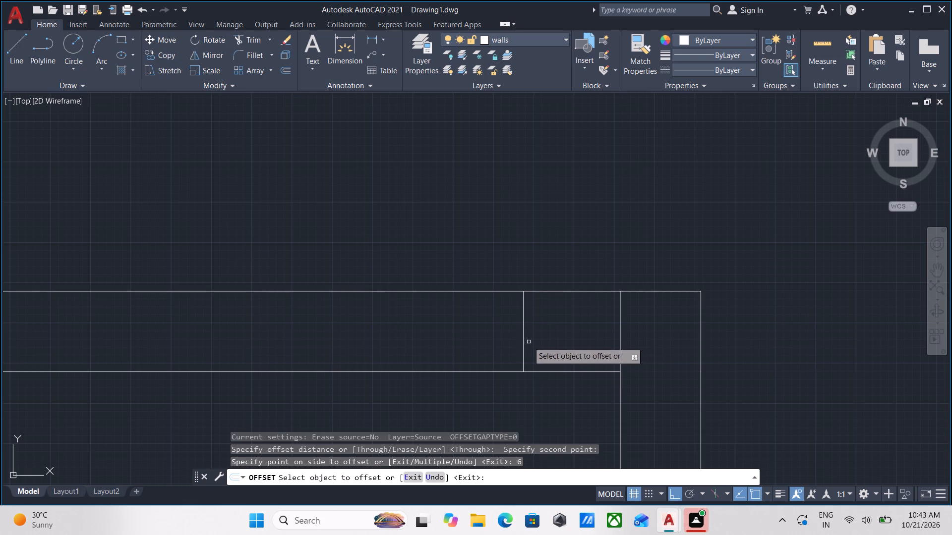
Offset the line 6" from the corner another 2'6" west along the horizontal wall.
left_click(525, 337)
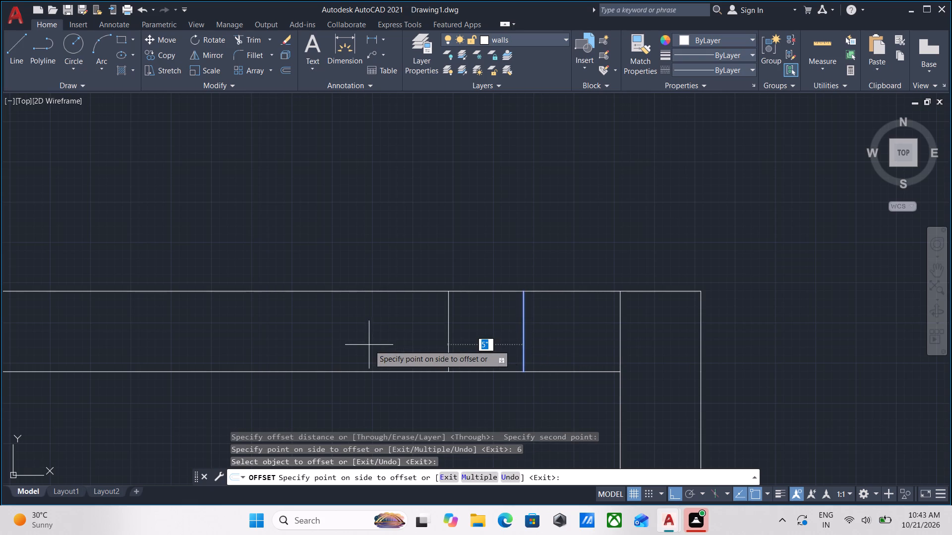
type("2'")
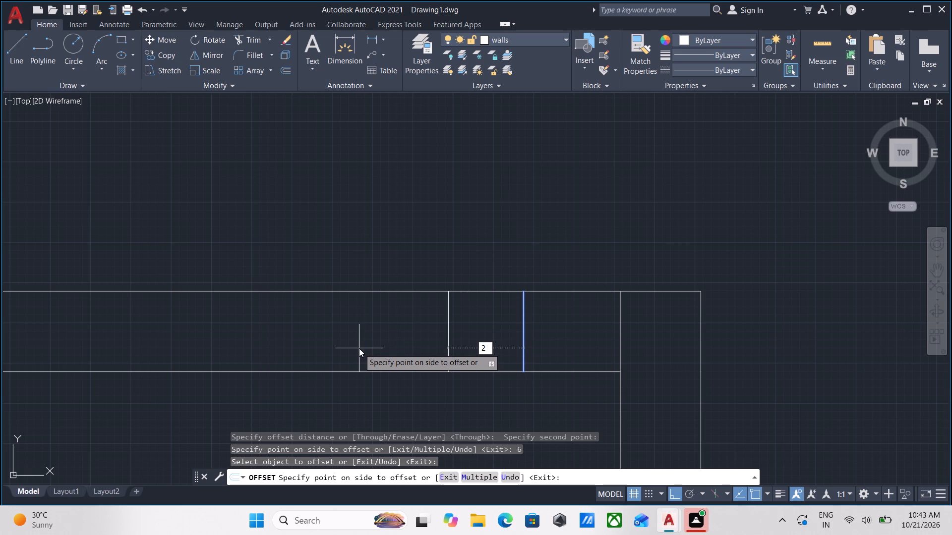
key("6")
key("Return")
scroll(359, 348, "down", 4)
middle_click_drag(359, 348, 403, 336)
scroll(405, 349, "up", 2)
key("Escape")
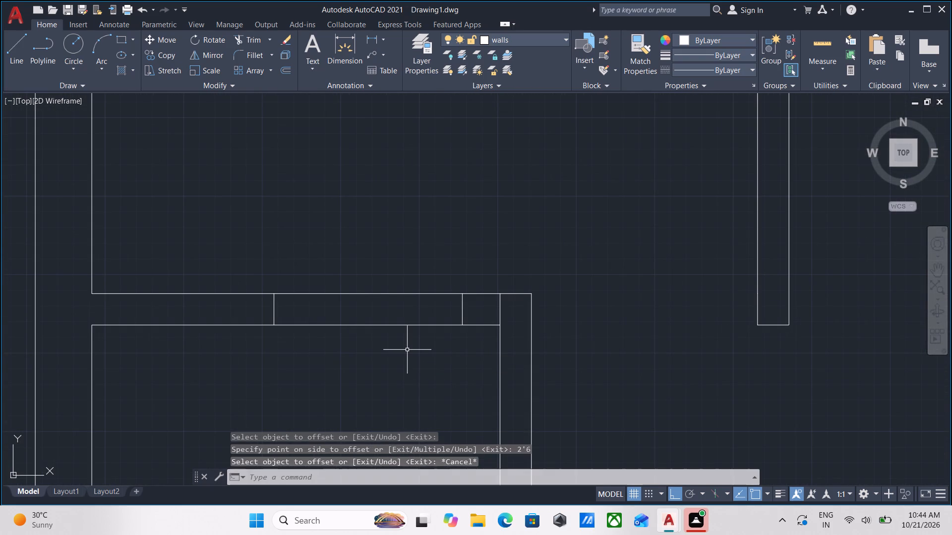
Trim both wall lines between the two offset lines to open the 2'6" doorway, and remove the construction line at the wall corner.
type("tr")
key("Return")
left_click(407, 350)
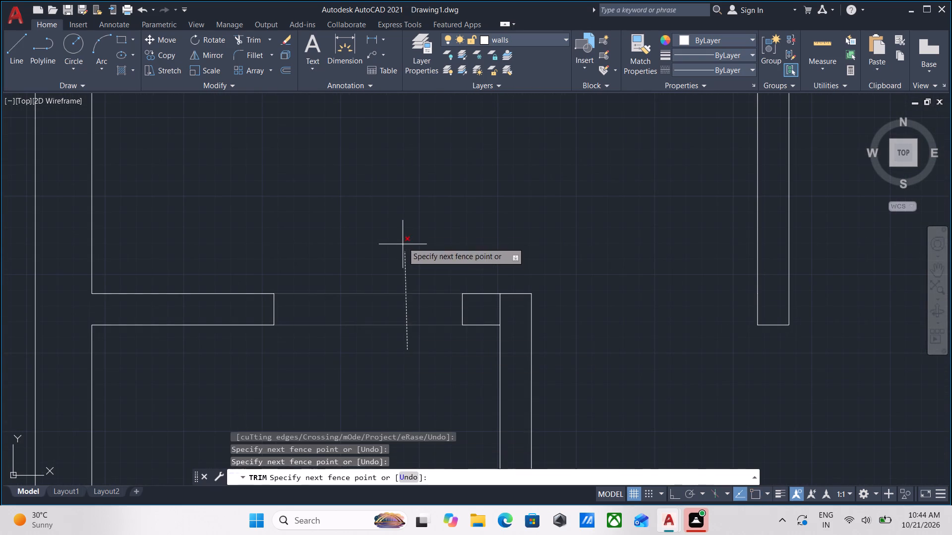
left_click(402, 230)
left_click(495, 313)
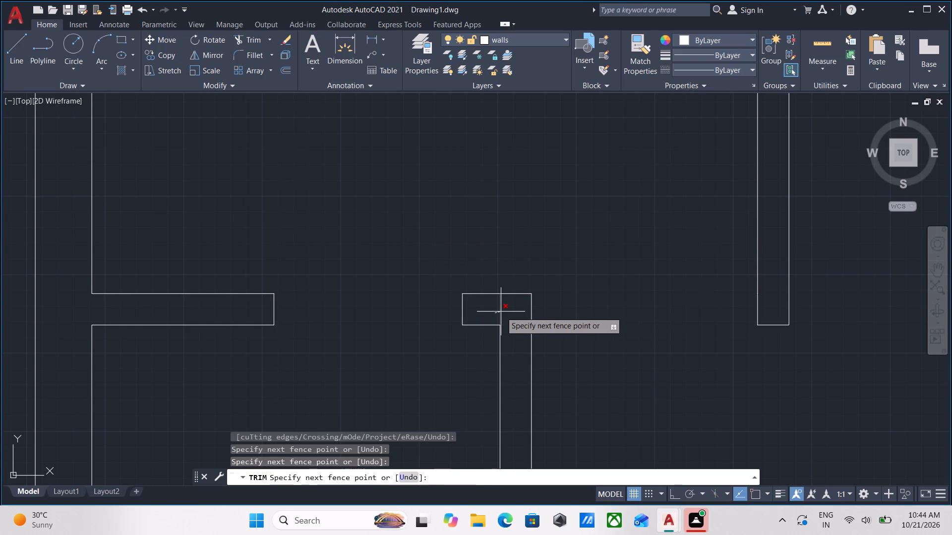
left_click(508, 314)
scroll(508, 314, "down", 2)
scroll(586, 318, "down", 2)
middle_click_drag(586, 318, 482, 279)
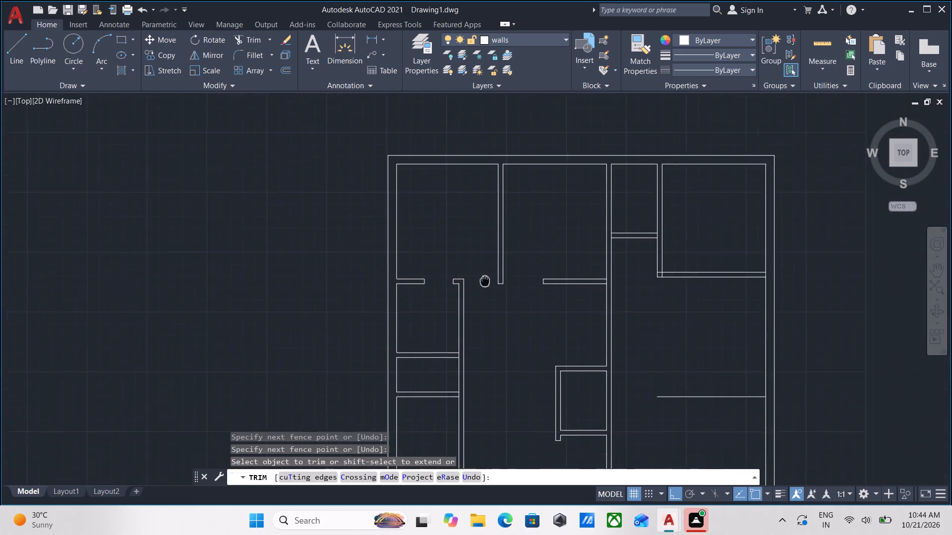
middle_click_drag(482, 279, 476, 278)
scroll(563, 326, "up", 1)
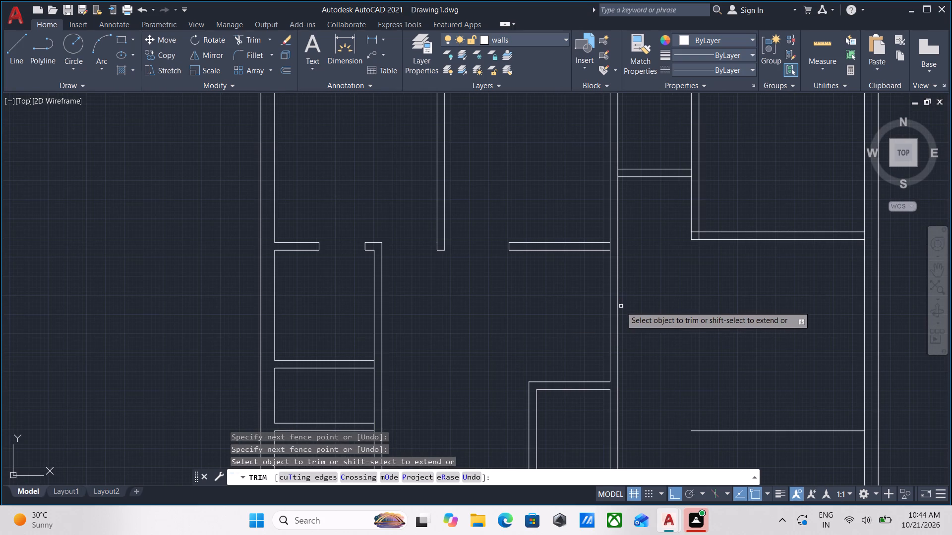
scroll(649, 298, "up", 1)
middle_click_drag(649, 298, 630, 382)
scroll(649, 298, "down", 1)
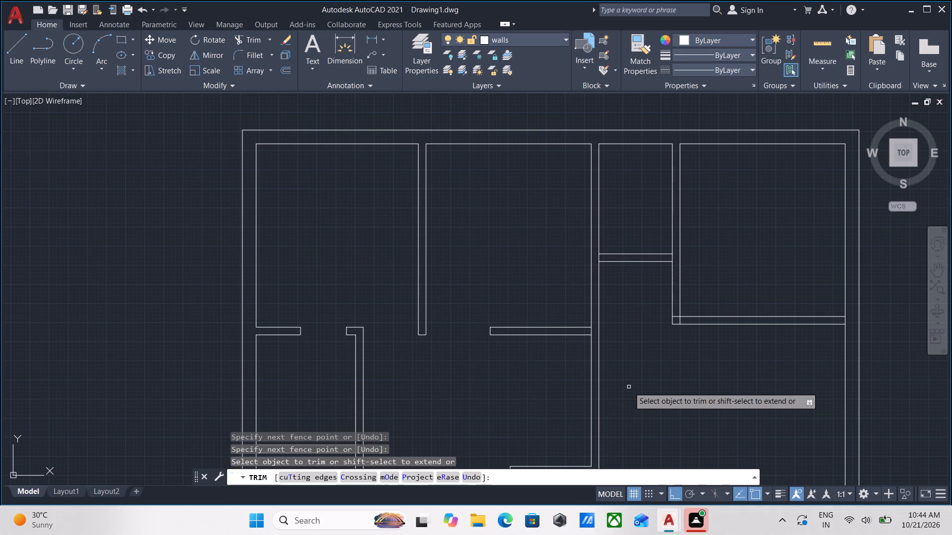
scroll(641, 355, "up", 1)
middle_click_drag(607, 312, 602, 364)
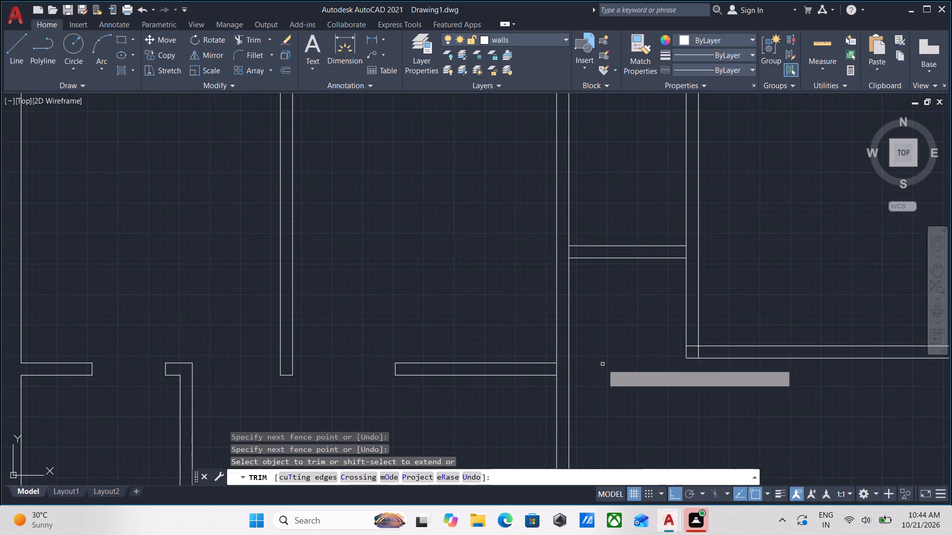
middle_click_drag(636, 331, 635, 351)
key("Escape")
Draw a vertical line across the short horizontal wall between the two partitions, starting 6" west of its east end.
middle_click_drag(653, 332, 618, 381)
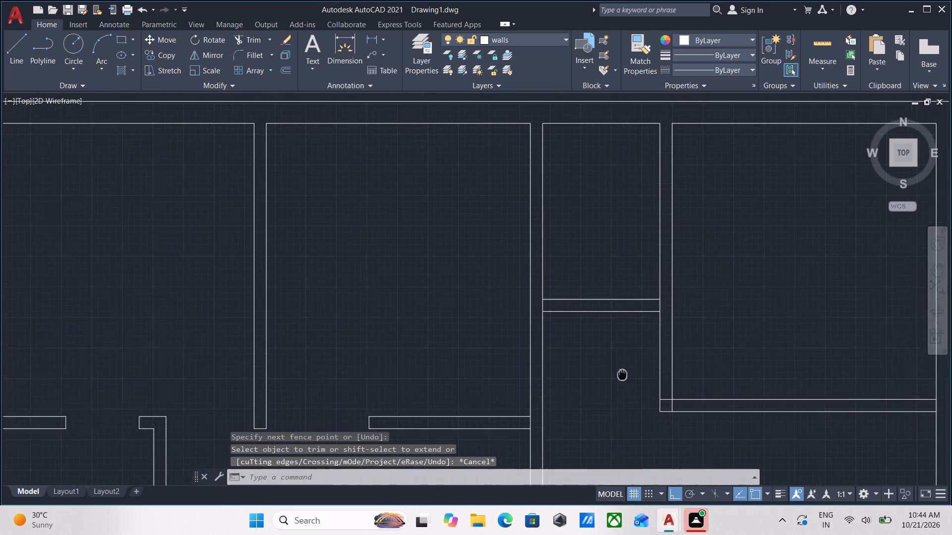
middle_click_drag(618, 381, 616, 383)
scroll(645, 338, "up", 2)
key("l")
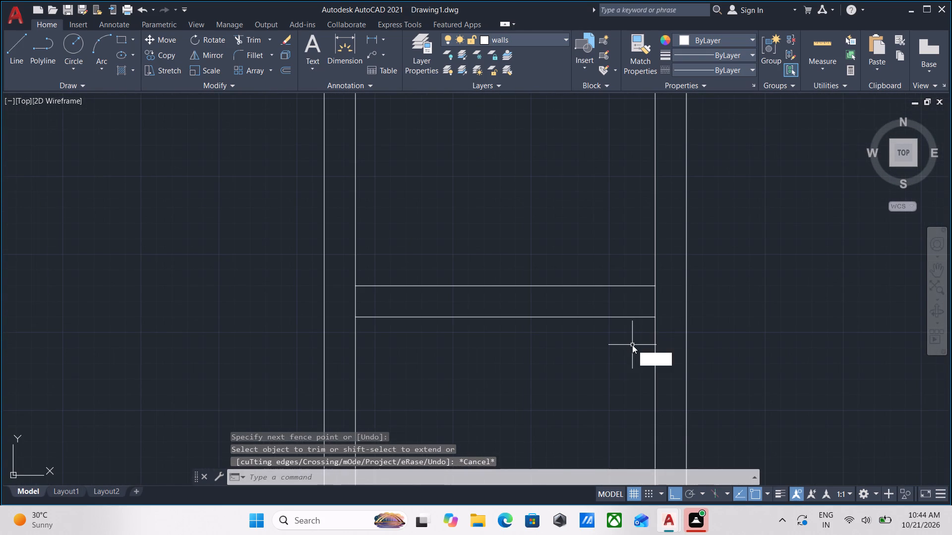
key("Return")
scroll(643, 336, "up", 3)
scroll(658, 314, "down", 1)
middle_click_drag(658, 314, 640, 399)
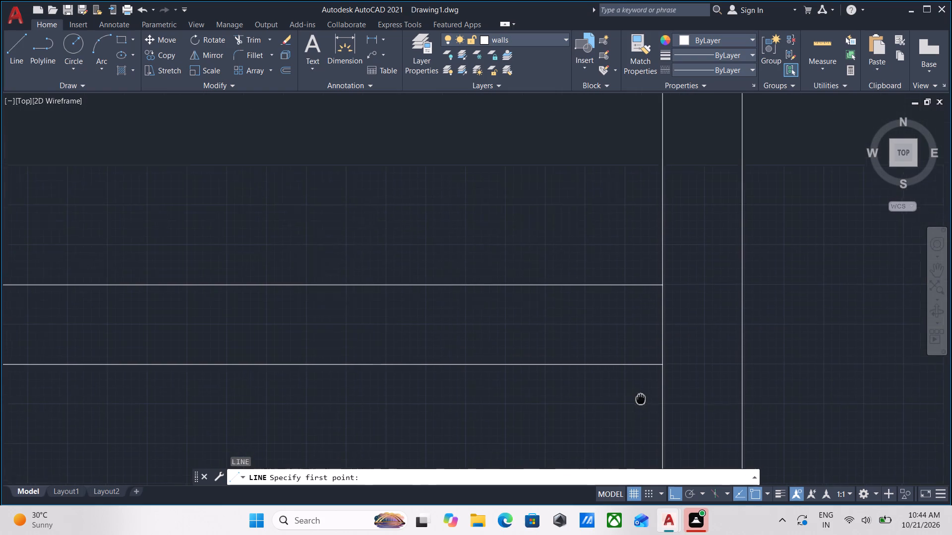
middle_click_drag(640, 399, 639, 401)
type("tk")
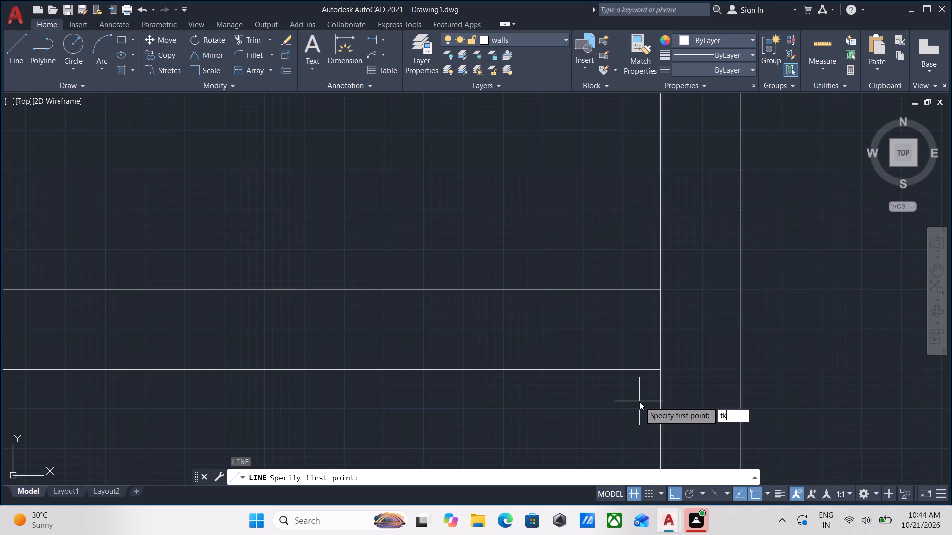
key("Return")
left_click(659, 370)
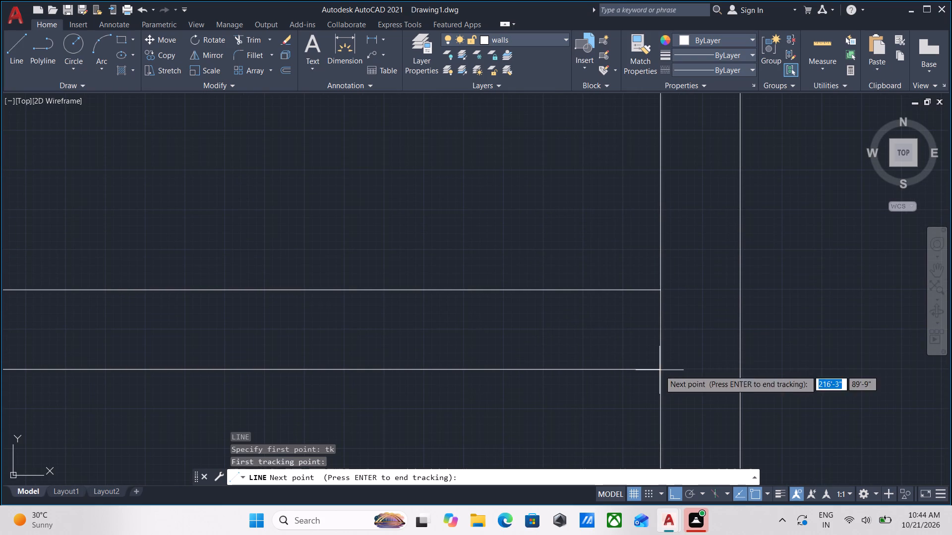
key("6")
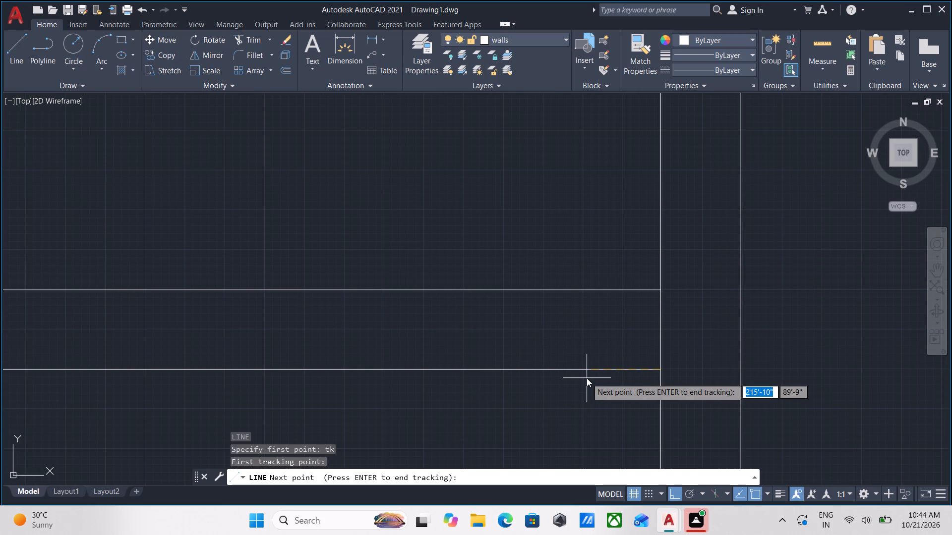
key("shift+quotedbl")
key("Return")
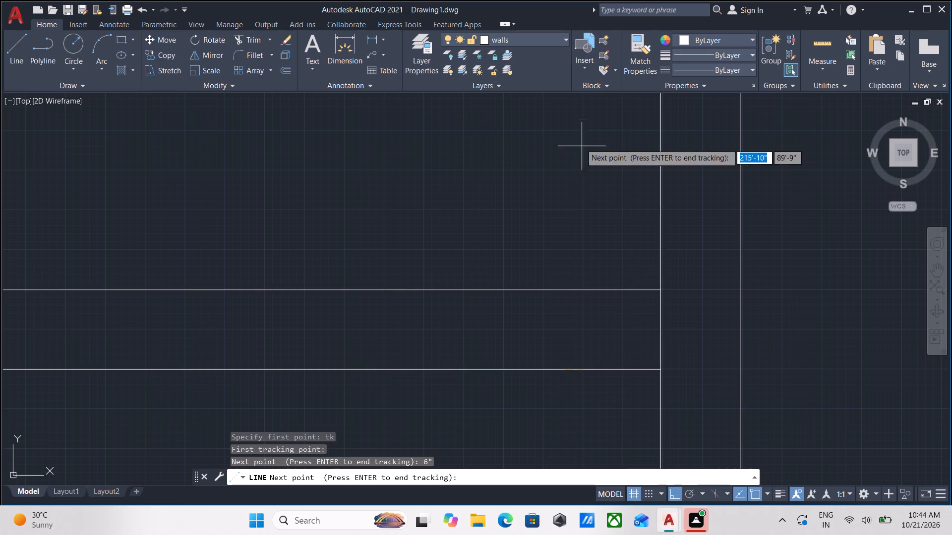
scroll(595, 401, "down", 3)
middle_click_drag(582, 370, 532, 180)
middle_click_drag(531, 165, 545, 341)
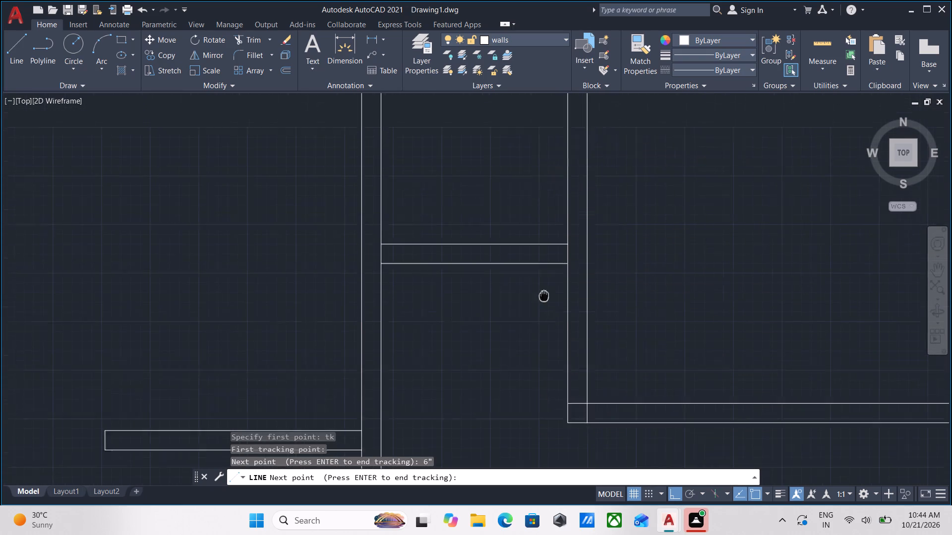
middle_click_drag(545, 341, 548, 392)
middle_click_drag(572, 305, 551, 221)
scroll(543, 331, "up", 2)
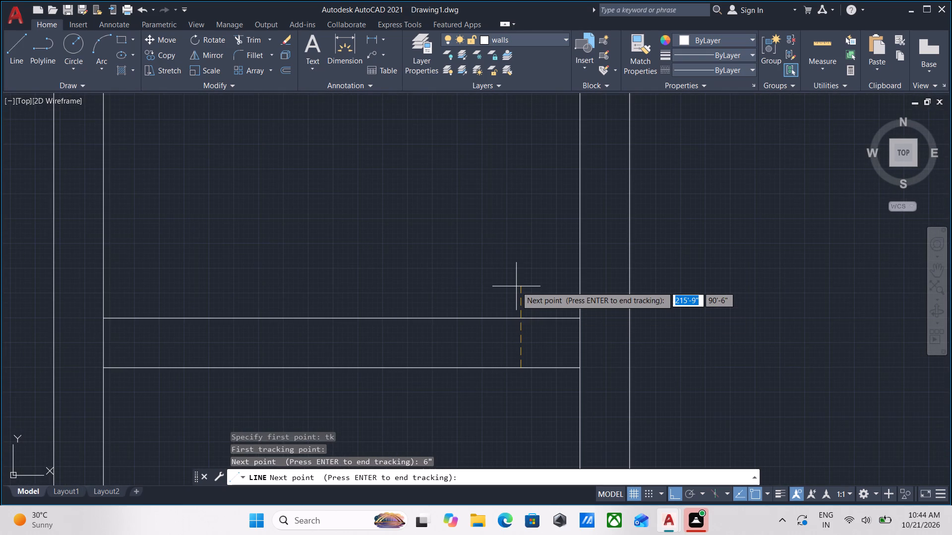
key("Return")
scroll(526, 326, "up", 3)
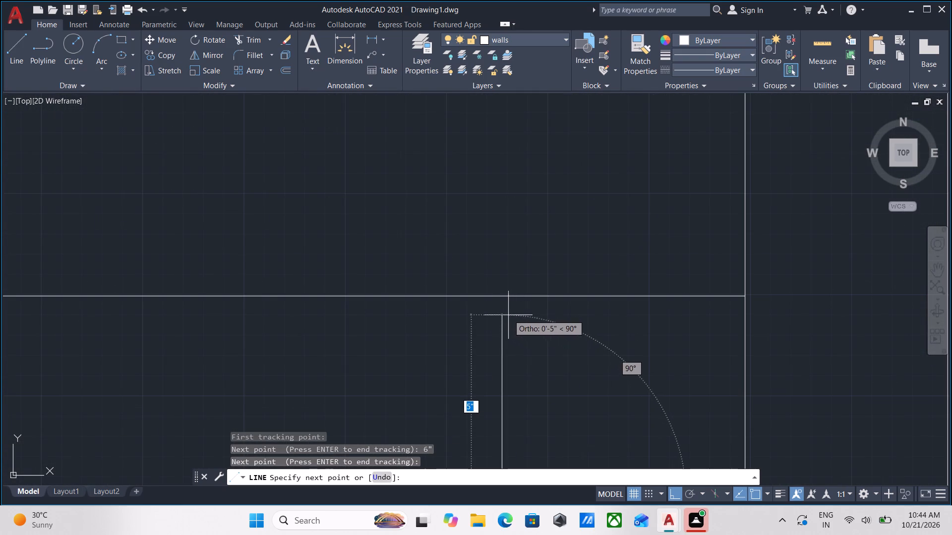
left_click(504, 298)
key("Escape")
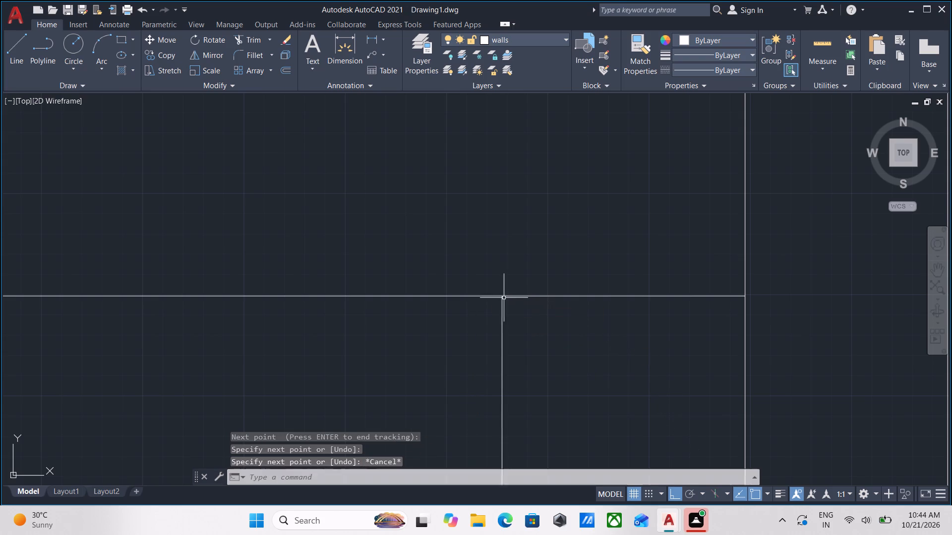
Offset the new vertical line 2'6" west along the short horizontal wall.
left_click(545, 374)
left_click(451, 346)
scroll(453, 344, "down", 3)
middle_click_drag(453, 344, 492, 278)
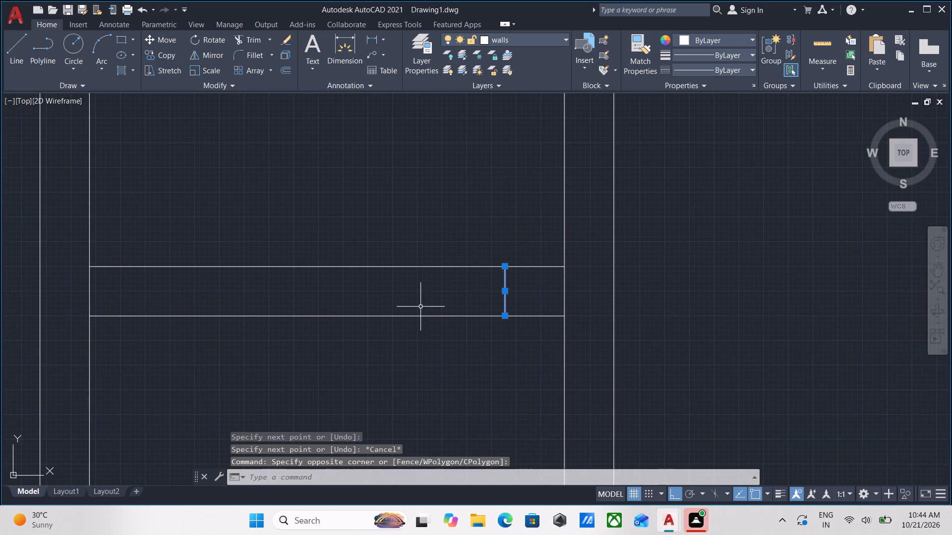
key("o")
key("Return")
scroll(483, 336, "up", 1)
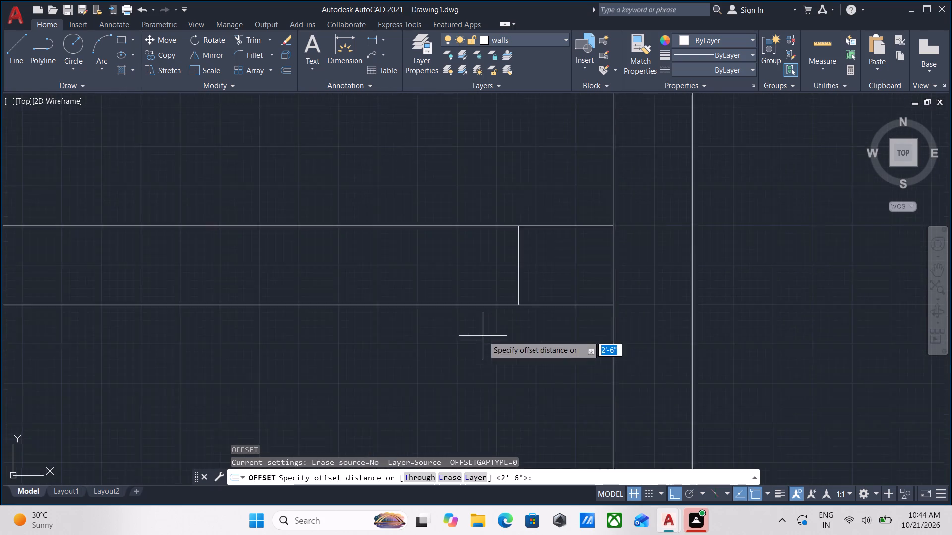
scroll(483, 336, "up", 1)
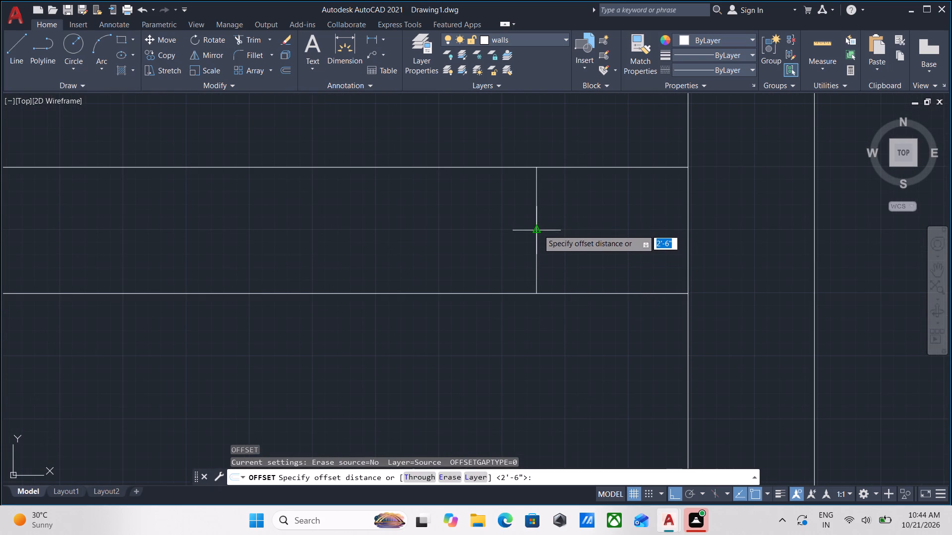
left_click(538, 229)
left_click(397, 230)
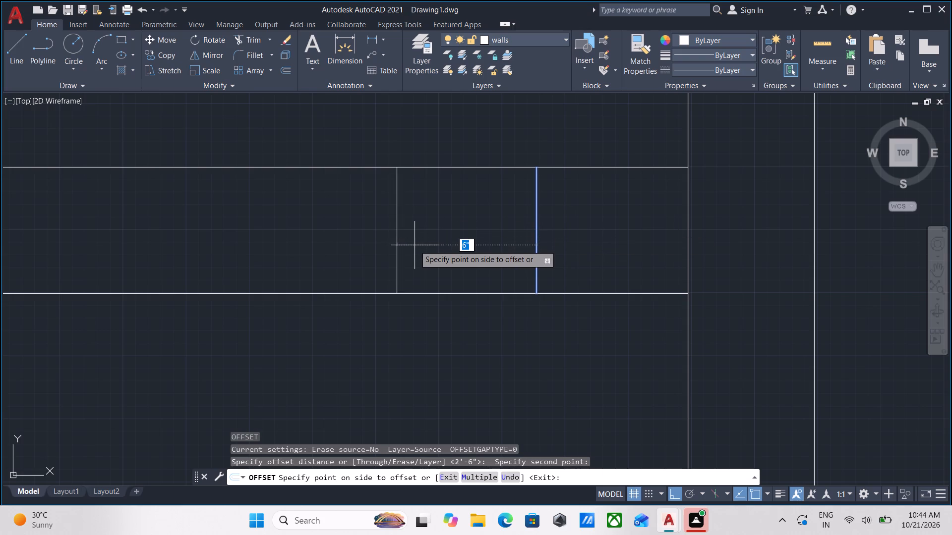
type("2'6")
key("Return")
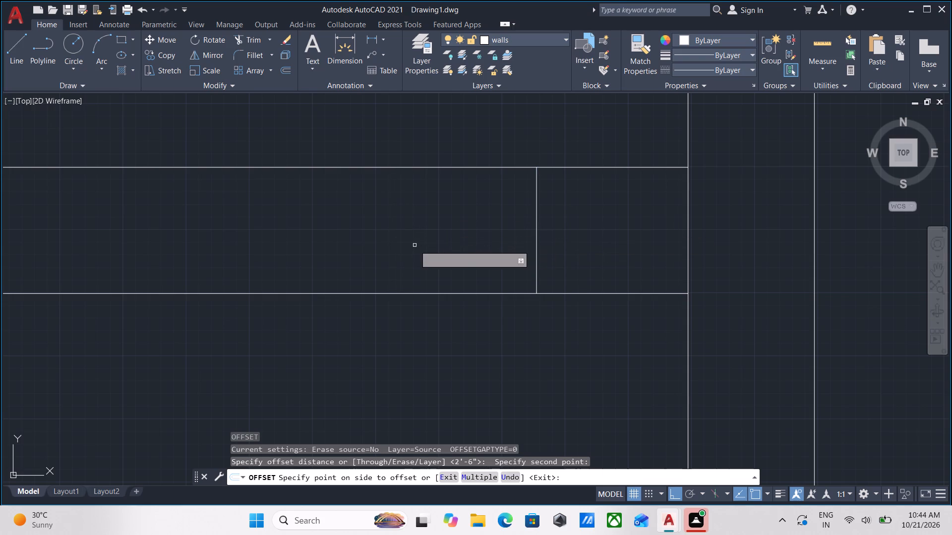
scroll(415, 245, "down", 3)
middle_click_drag(415, 245, 529, 261)
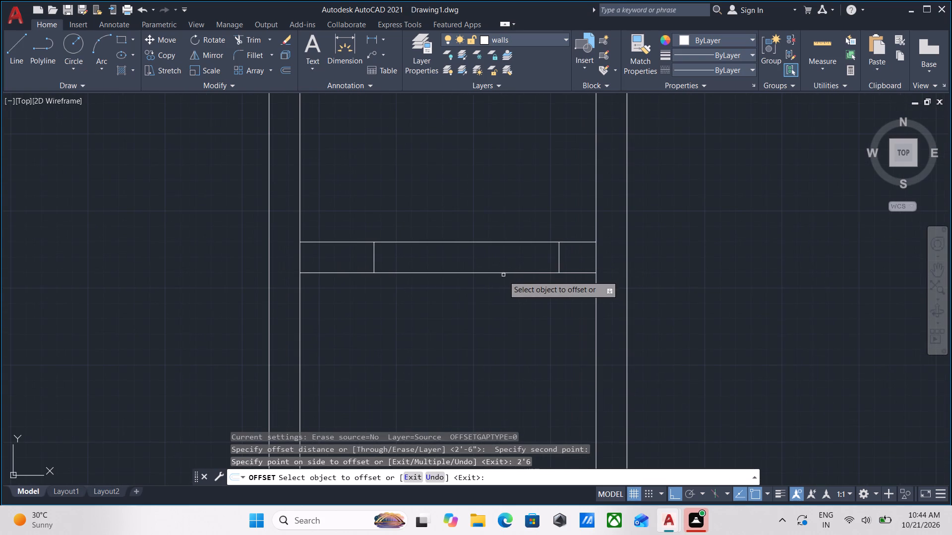
scroll(465, 303, "up", 1)
key("Escape")
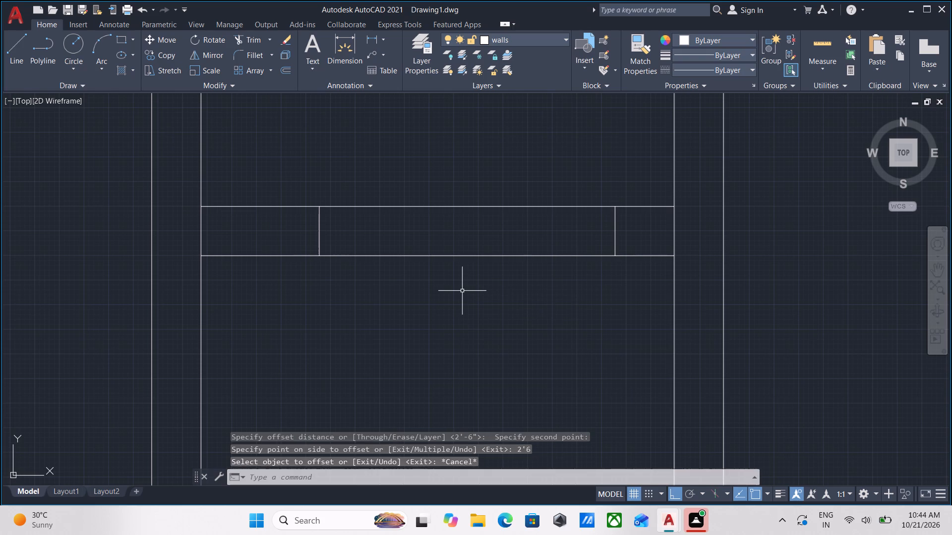
Trim both lines of the short horizontal wall between the two vertical lines to open the 2'6" doorway.
type("tr")
key("Return")
left_click(464, 288)
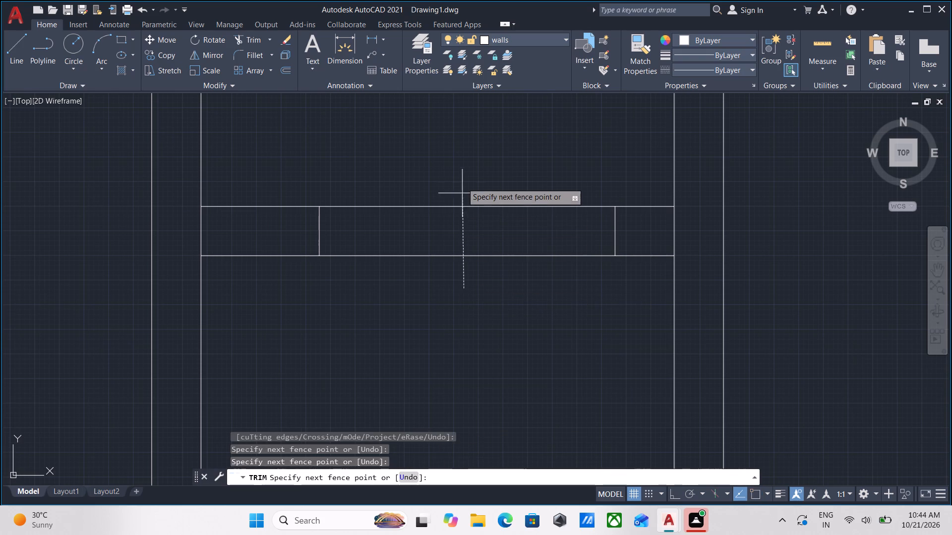
left_click(462, 170)
scroll(428, 285, "down", 3)
middle_click_drag(428, 285, 431, 265)
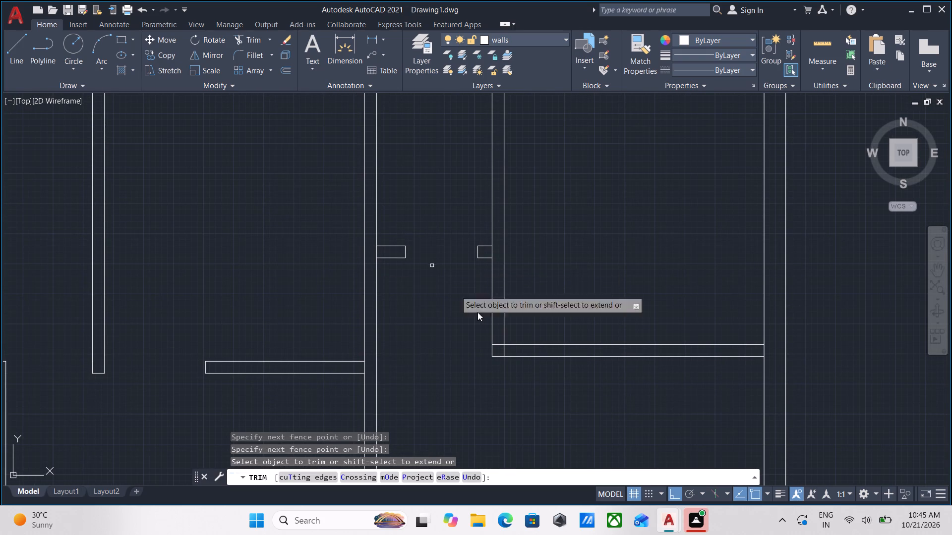
scroll(471, 305, "up", 2)
middle_click_drag(474, 297, 465, 358)
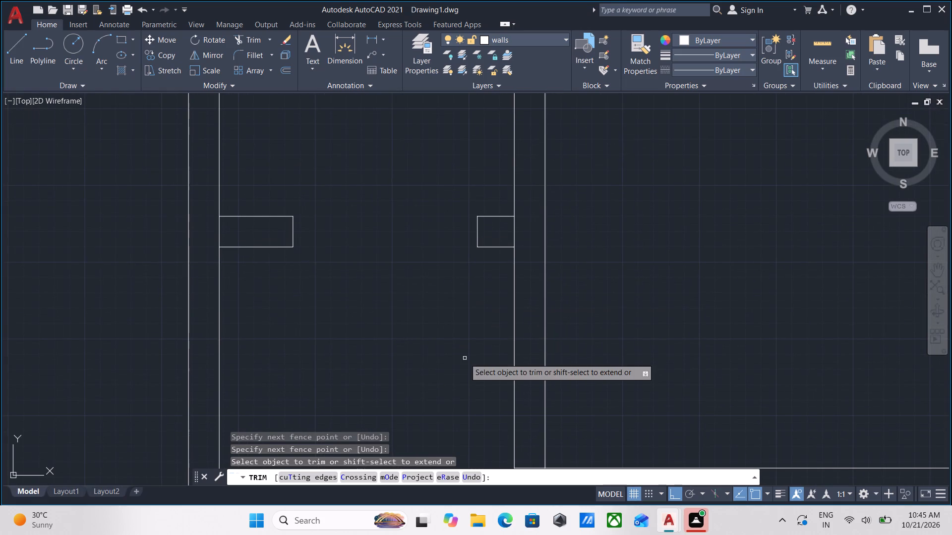
key("Escape")
Trim the east partition's inner line where the short wall stub east of the doorway meets it.
middle_click_drag(492, 301, 458, 378)
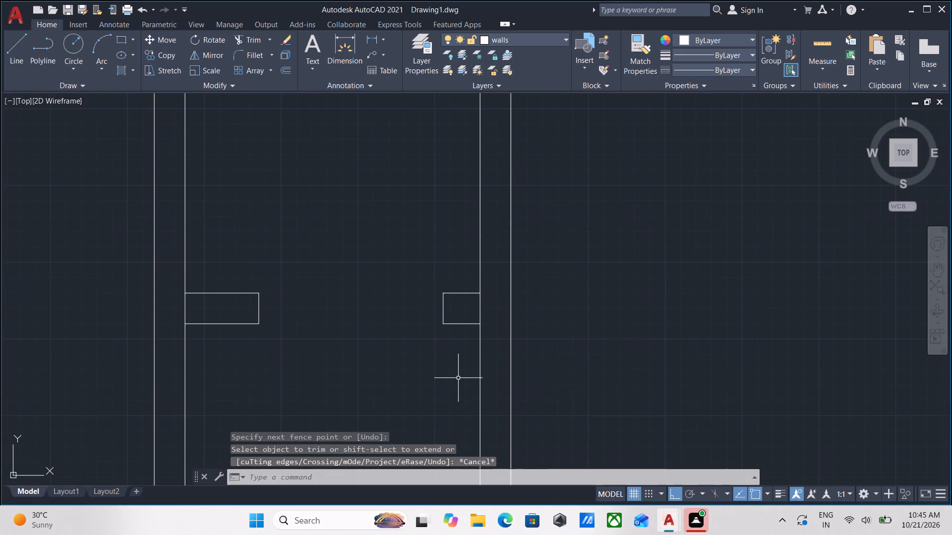
scroll(495, 310, "up", 2)
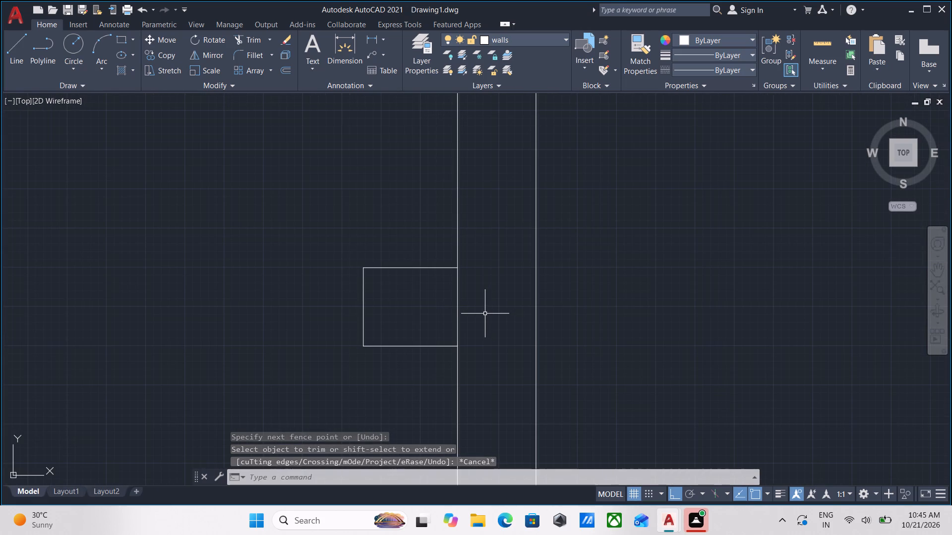
type("tr")
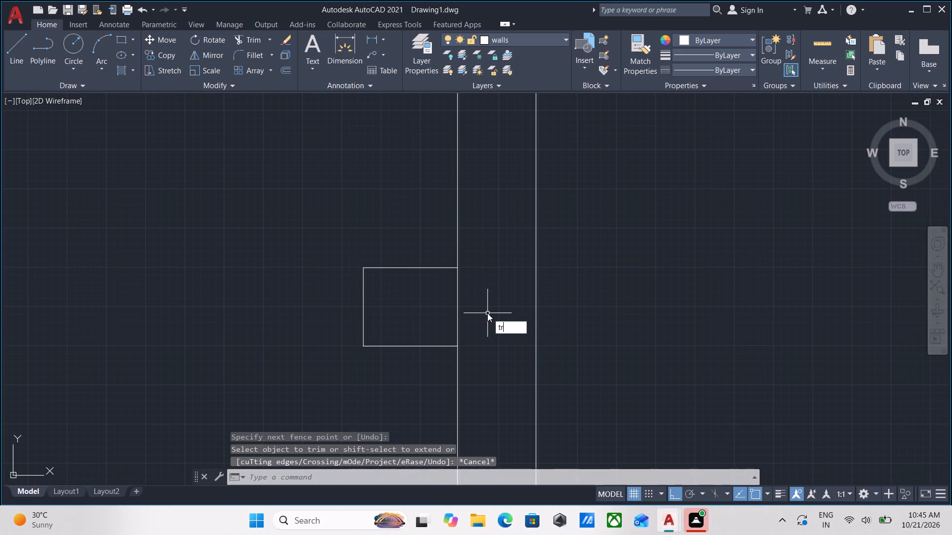
key("Return")
left_click(476, 313)
left_click(440, 310)
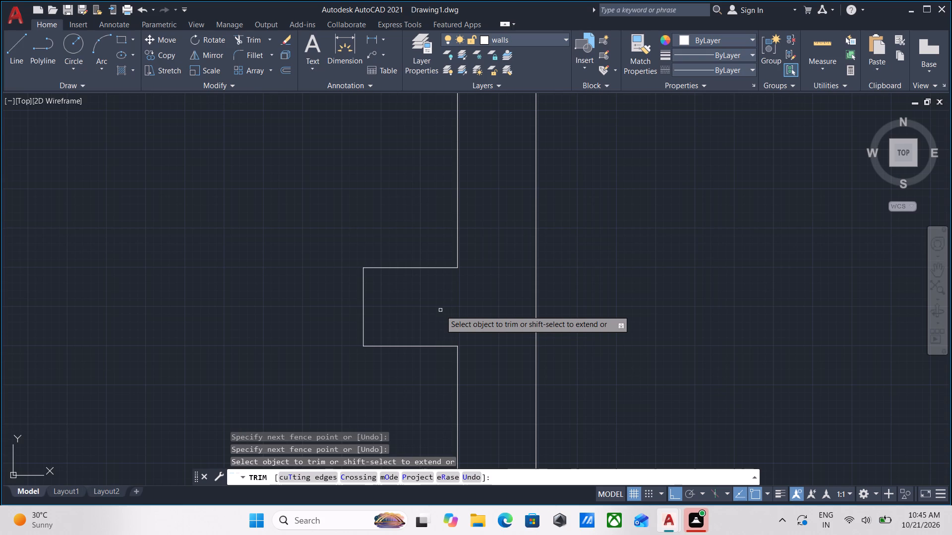
key("Escape")
Extend the east stub's lower line to the far line of the east partition.
type("ex")
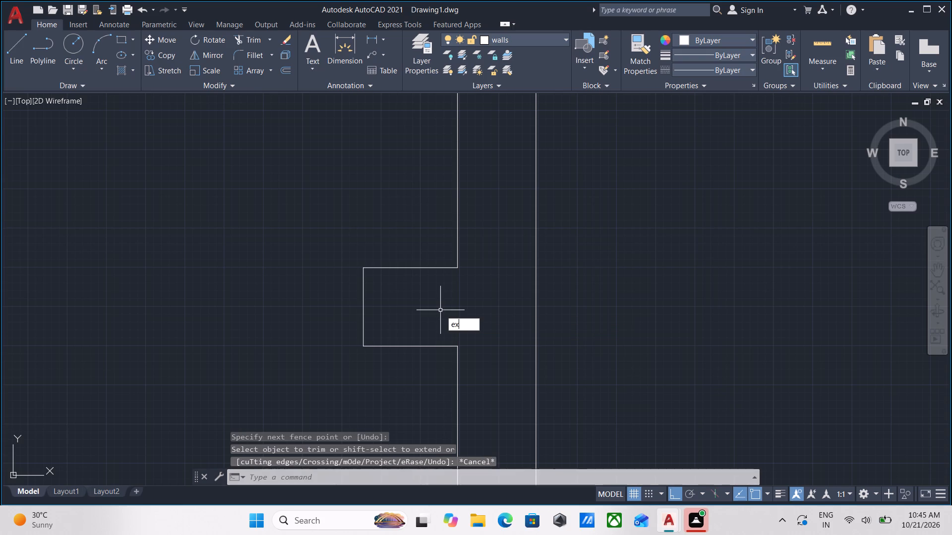
key("Return")
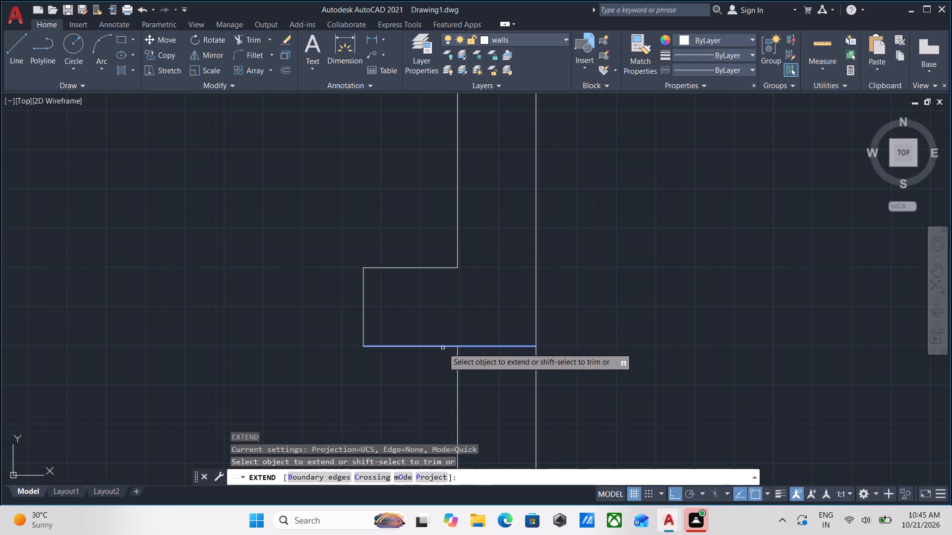
left_click(443, 348)
scroll(381, 395, "down", 3)
middle_click_drag(381, 395, 495, 320)
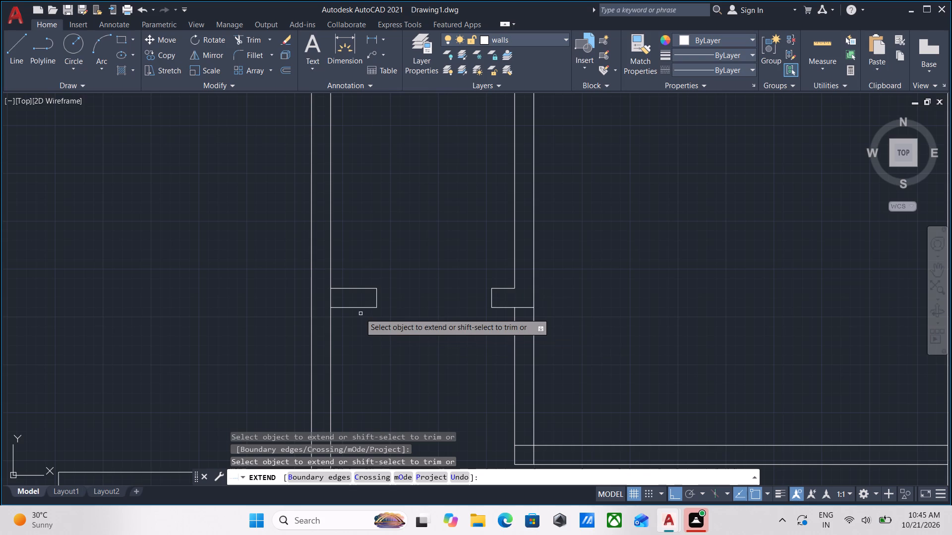
scroll(325, 312, "up", 2)
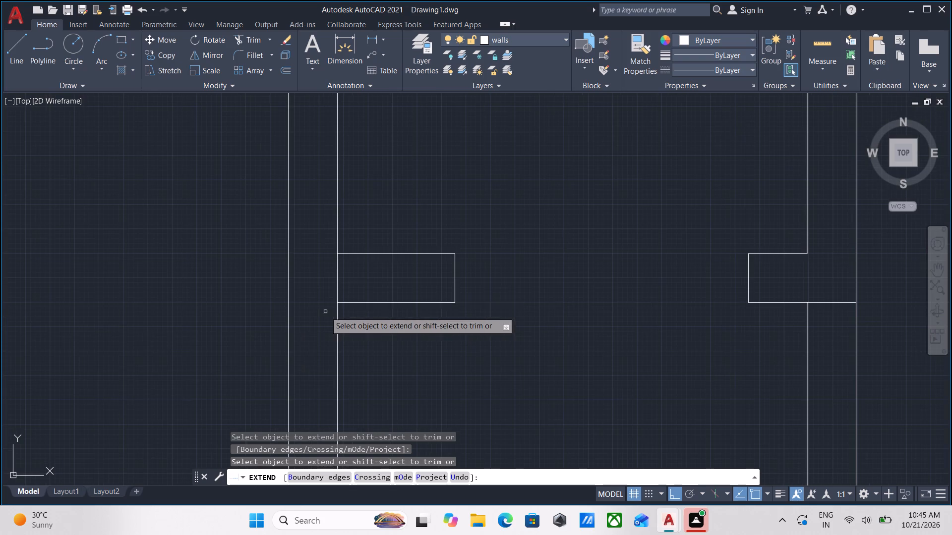
key("Escape")
Trim the west partition's inner line where the stub west of the doorway meets it.
type("tr")
key("Return")
left_click(346, 284)
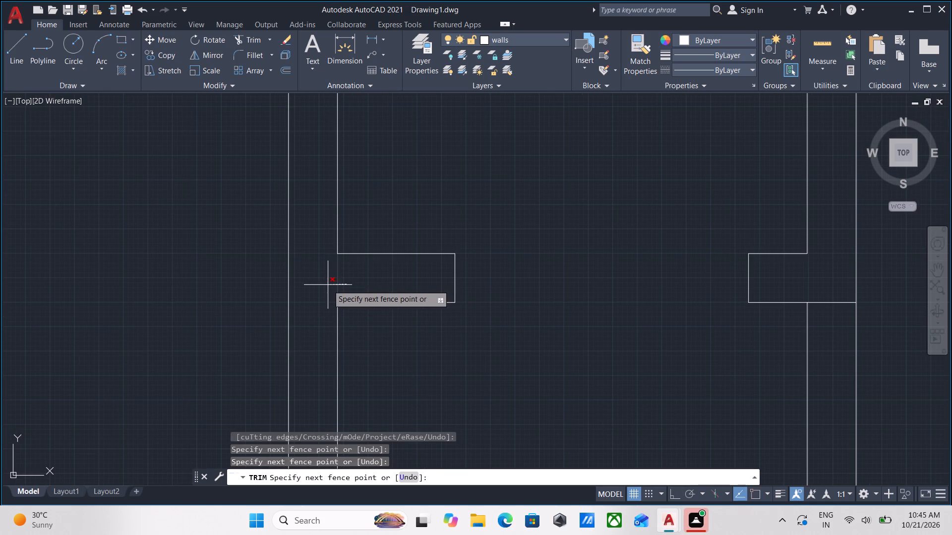
left_click(328, 285)
key("Escape")
Extend the west stub's lower line to the far line of the west partition.
type("ex")
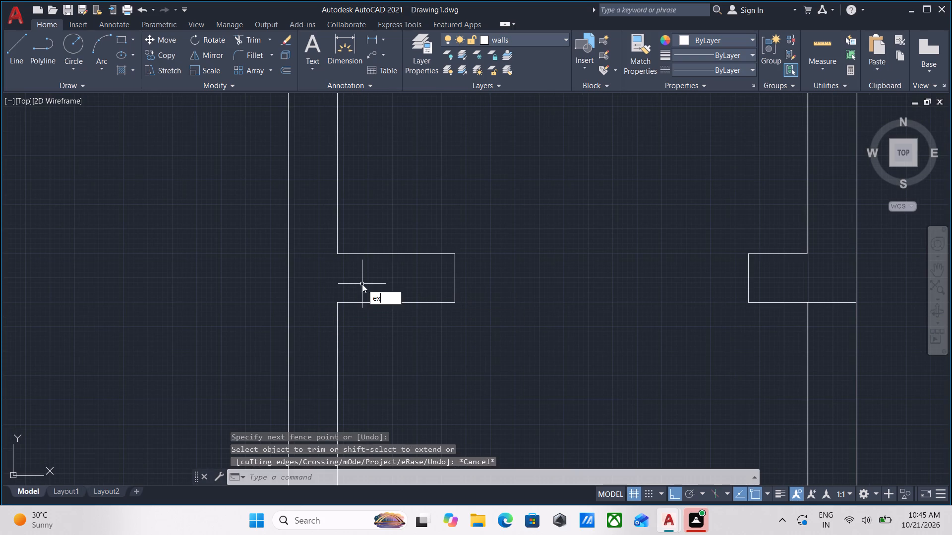
key("Return")
left_click(363, 302)
scroll(455, 349, "down", 3)
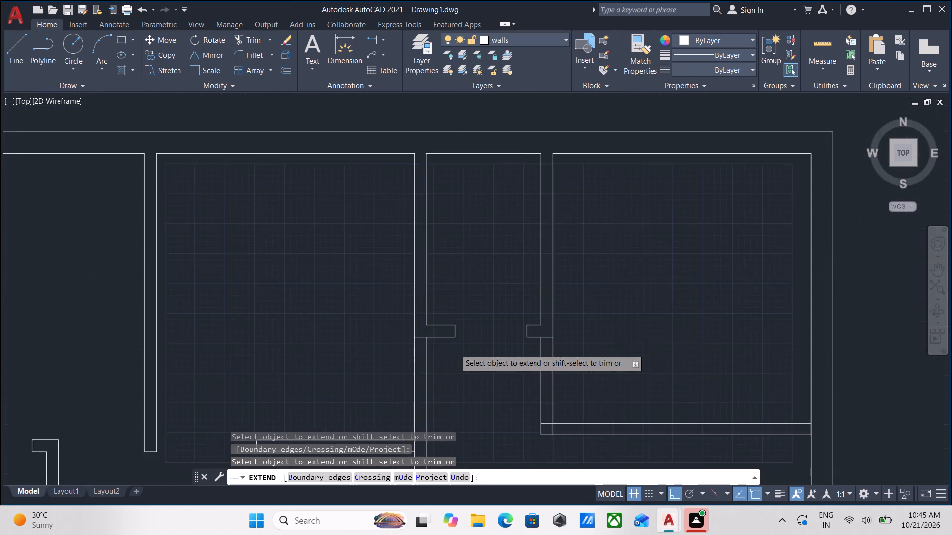
middle_click_drag(455, 349, 438, 276)
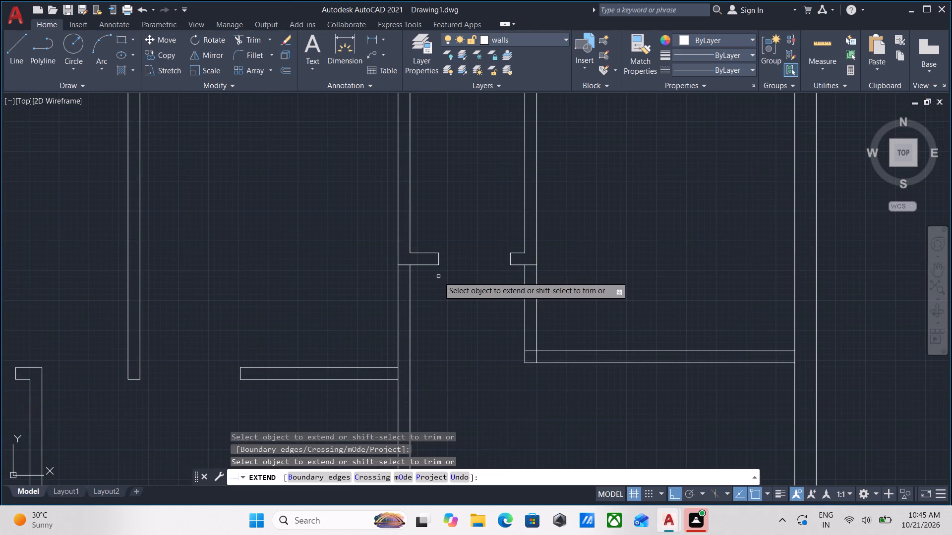
key("Escape")
Trim both lines of the east partition between the east stub and the horizontal wall south of it to open a doorway.
scroll(559, 295, "up", 2)
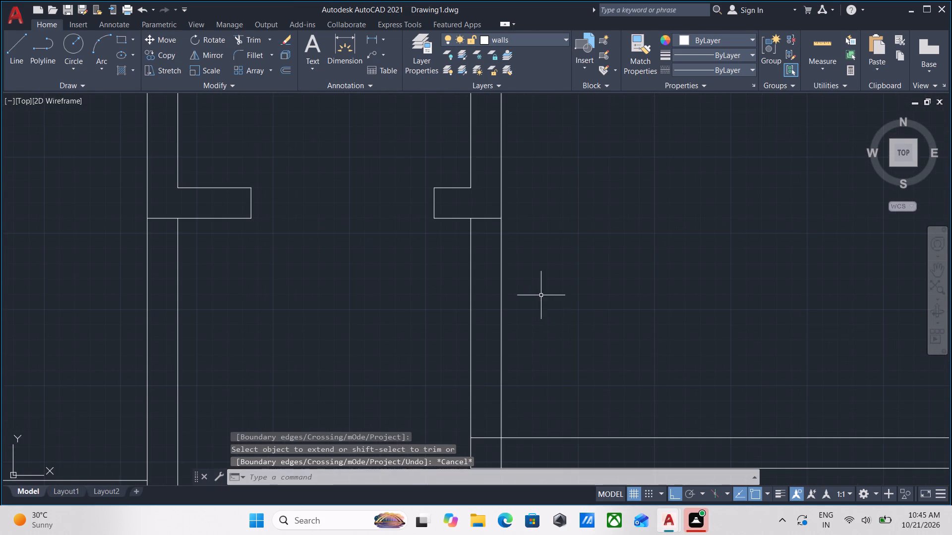
type("tr")
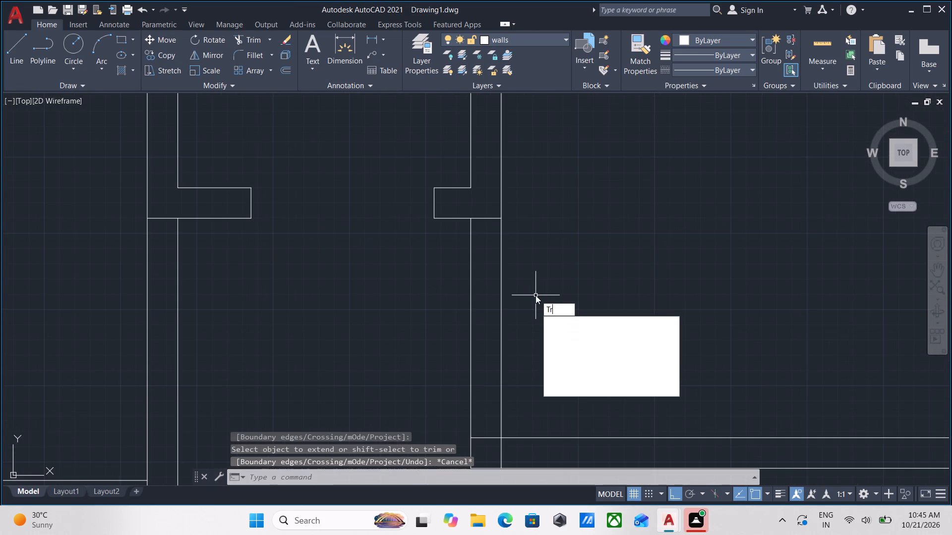
key("Return")
left_click(535, 295)
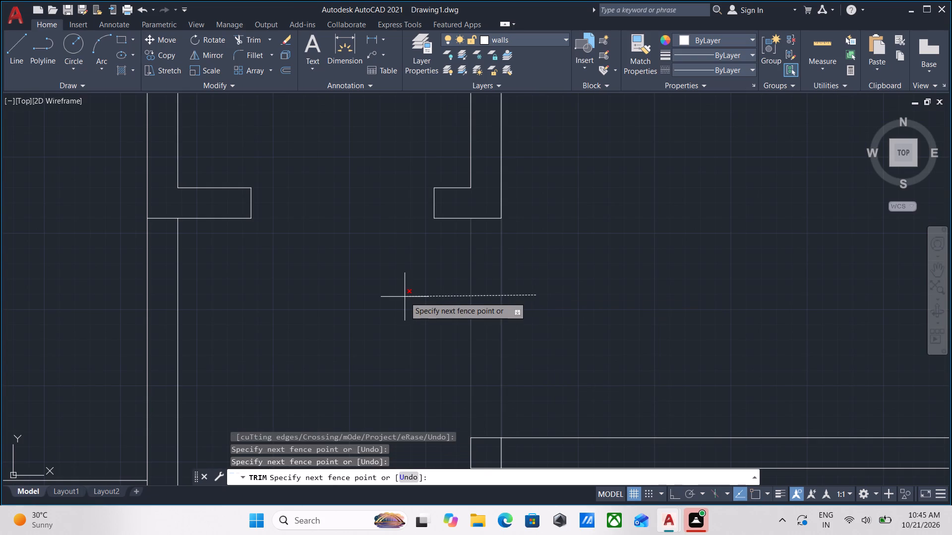
left_click(405, 297)
key("Escape")
Measure the vertical opening between the east stub's lower line and the horizontal wall below it with a linear dimension.
scroll(526, 343, "down", 2)
middle_click_drag(526, 343, 527, 306)
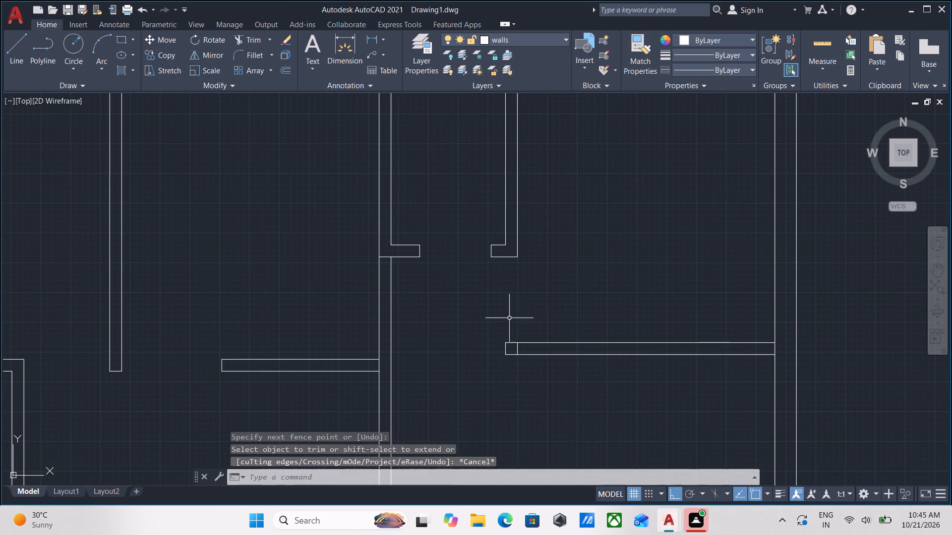
scroll(509, 319, "up", 1)
type("dli")
key("Return")
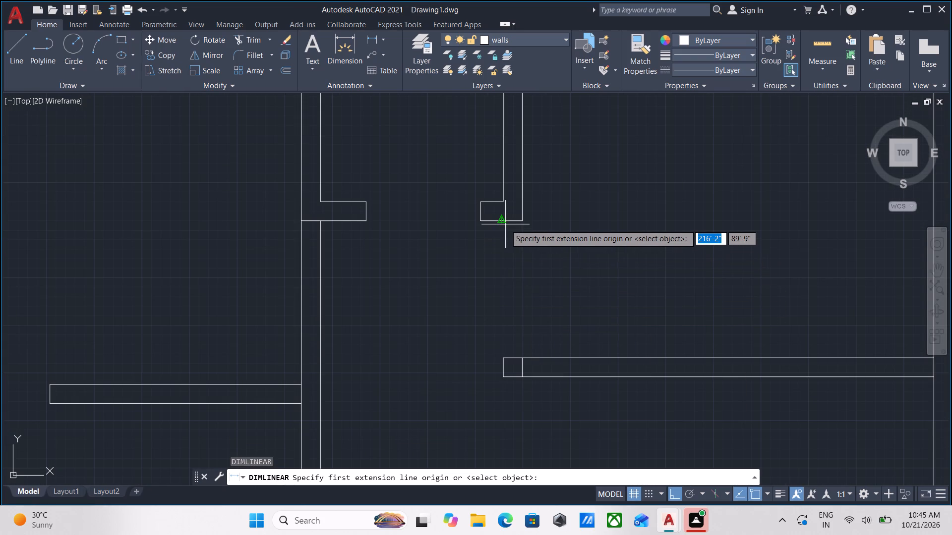
left_click(505, 222)
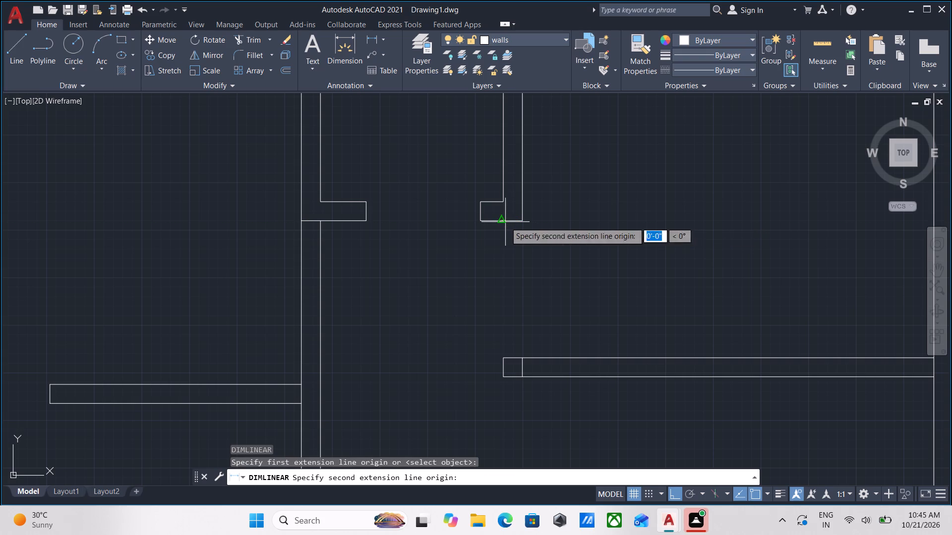
left_click(512, 360)
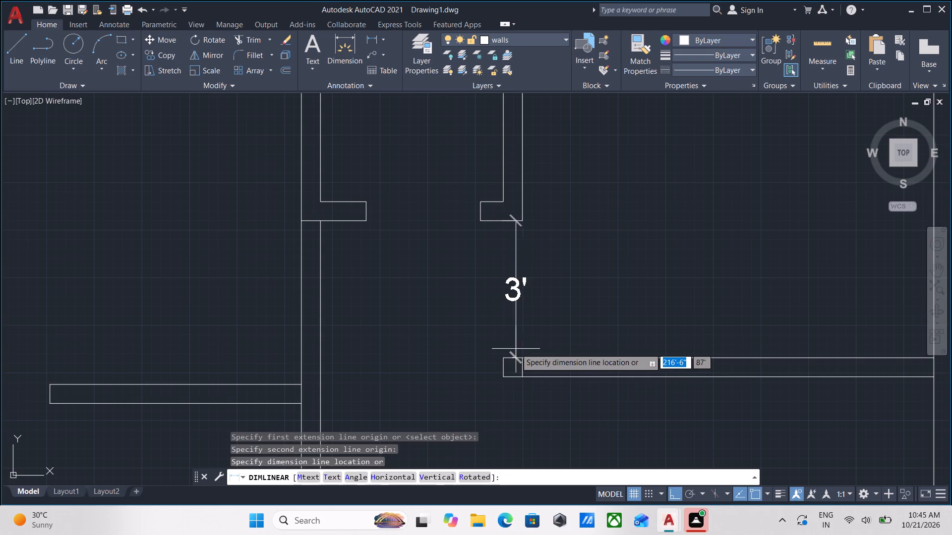
scroll(516, 340, "up", 2)
scroll(497, 317, "down", 2)
middle_click_drag(497, 317, 505, 382)
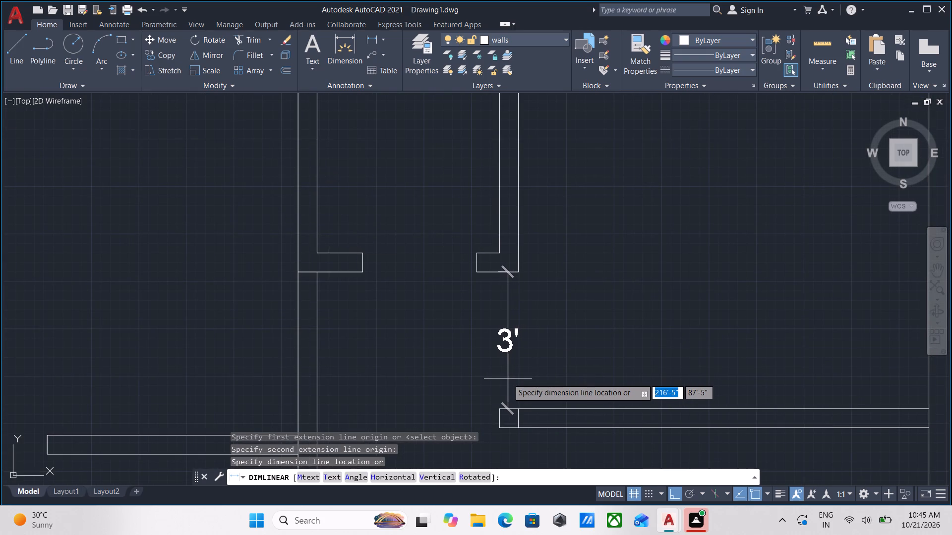
scroll(508, 378, "up", 2)
scroll(504, 373, "down", 1)
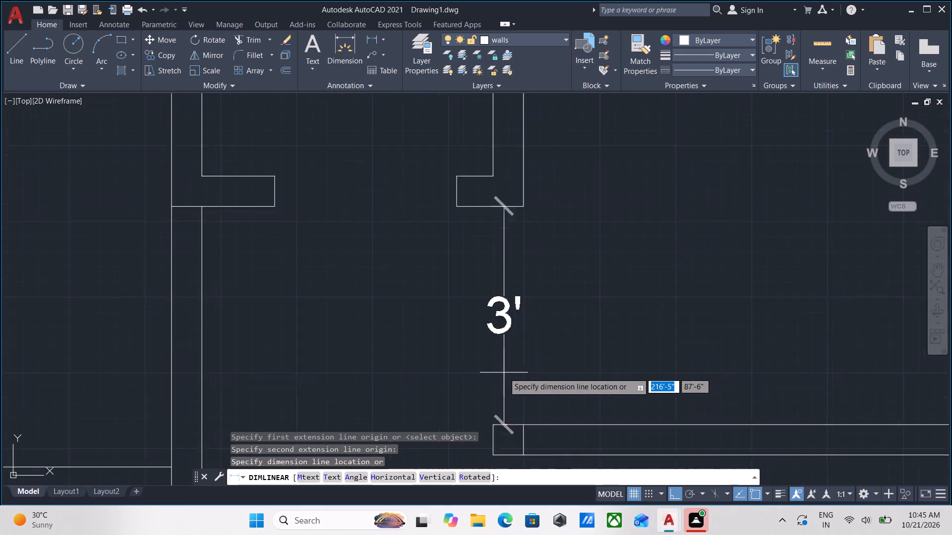
scroll(504, 373, "down", 3)
scroll(509, 370, "up", 2)
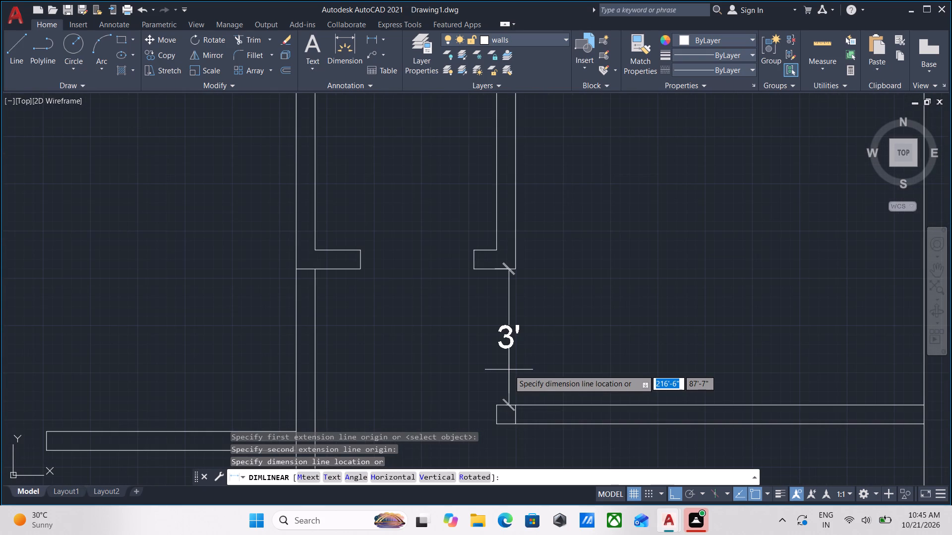
key("Escape")
Trim the west stub's lower line where it crosses the thickness of the west partition.
scroll(510, 324, "down", 2)
middle_click_drag(506, 326, 521, 291)
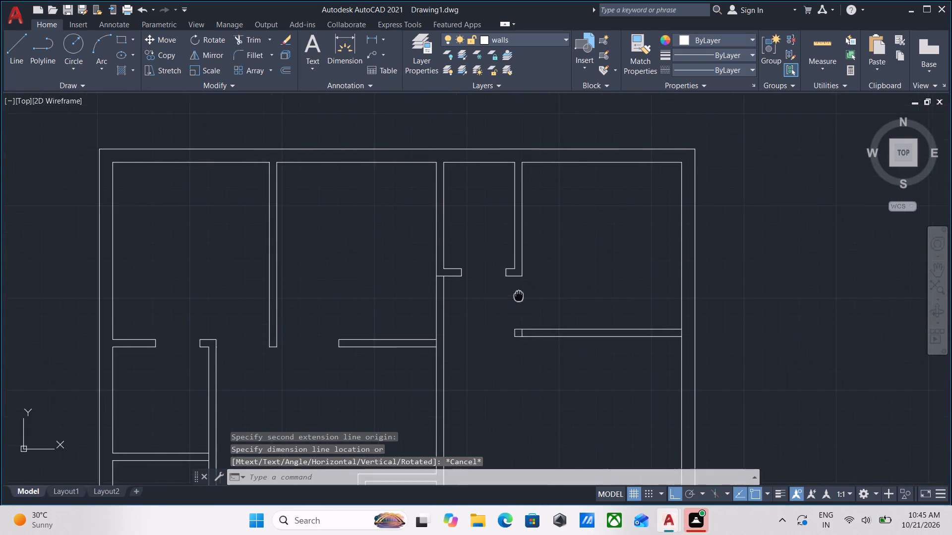
middle_click_drag(521, 291, 522, 289)
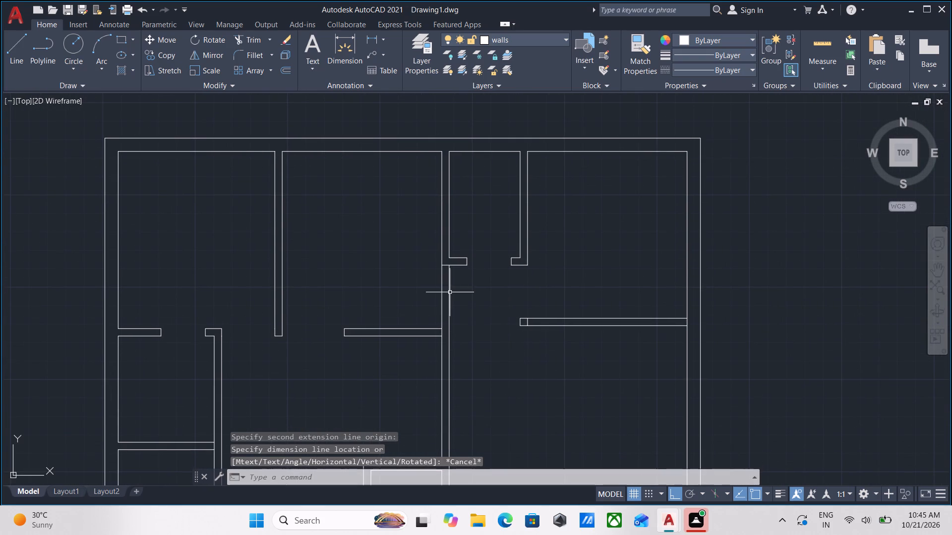
scroll(457, 276, "up", 4)
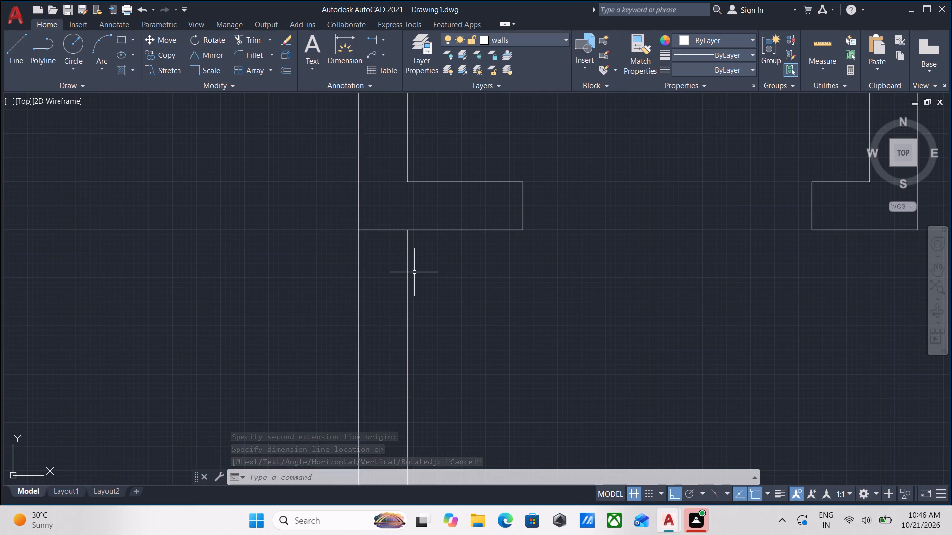
type("tr")
key("Return")
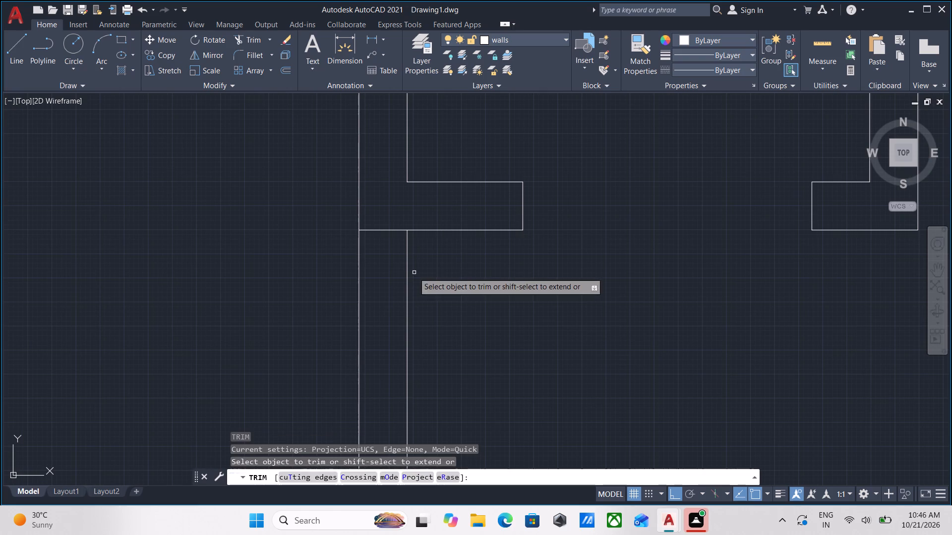
scroll(395, 257, "up", 2)
left_click(387, 254)
left_click(359, 156)
scroll(561, 329, "down", 4)
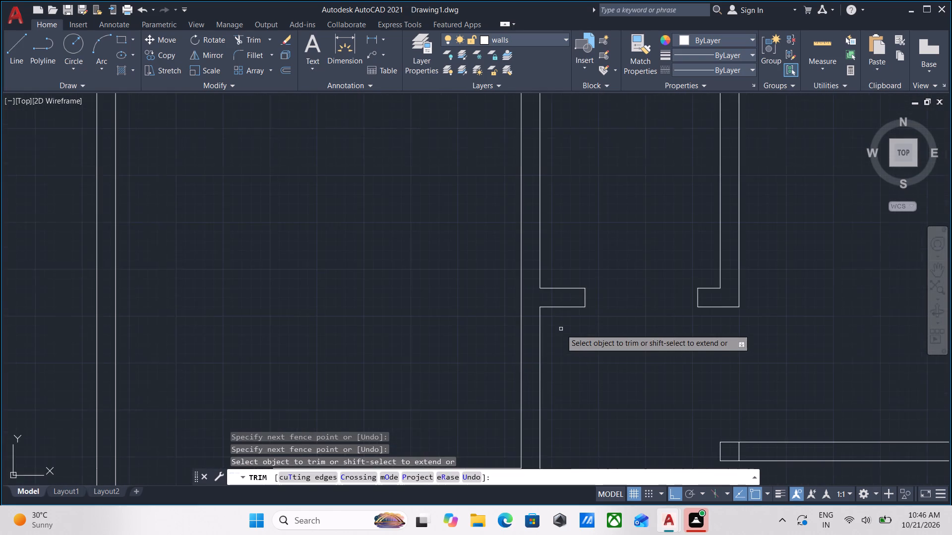
Trim the west partition's outer line where the horizontal wall from the west meets it, opening the T-junction.
scroll(563, 328, "down", 2)
middle_click_drag(563, 328, 560, 307)
scroll(570, 357, "down", 1)
middle_click_drag(565, 356, 533, 286)
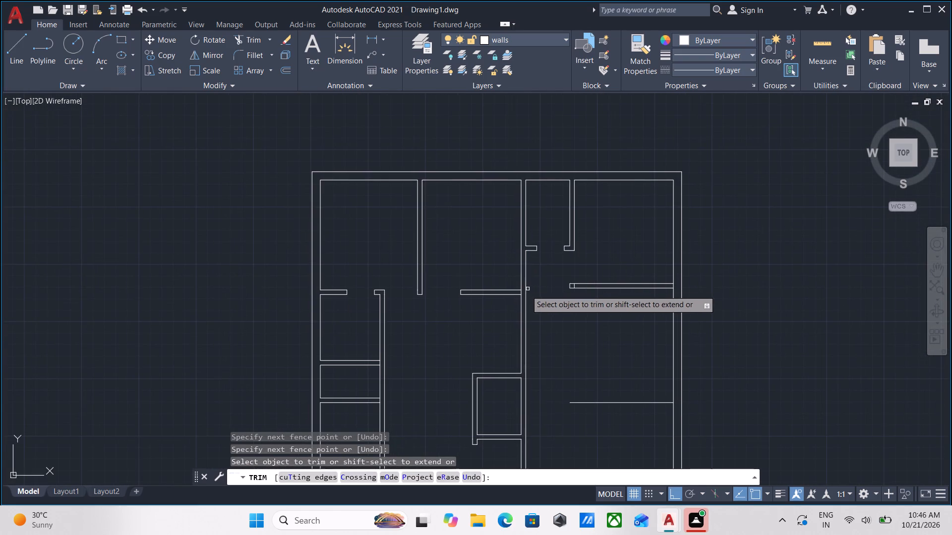
scroll(522, 295, "up", 5)
left_click(523, 290)
left_click(478, 290)
scroll(618, 301, "down", 2)
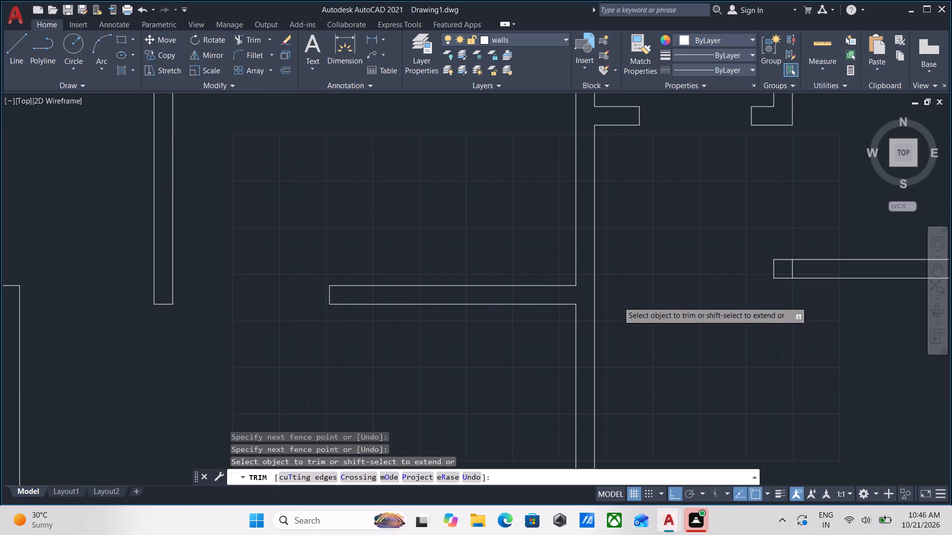
middle_click_drag(619, 301, 445, 232)
scroll(601, 290, "down", 1)
scroll(495, 240, "down", 2)
middle_click_drag(495, 240, 467, 267)
key("Escape")
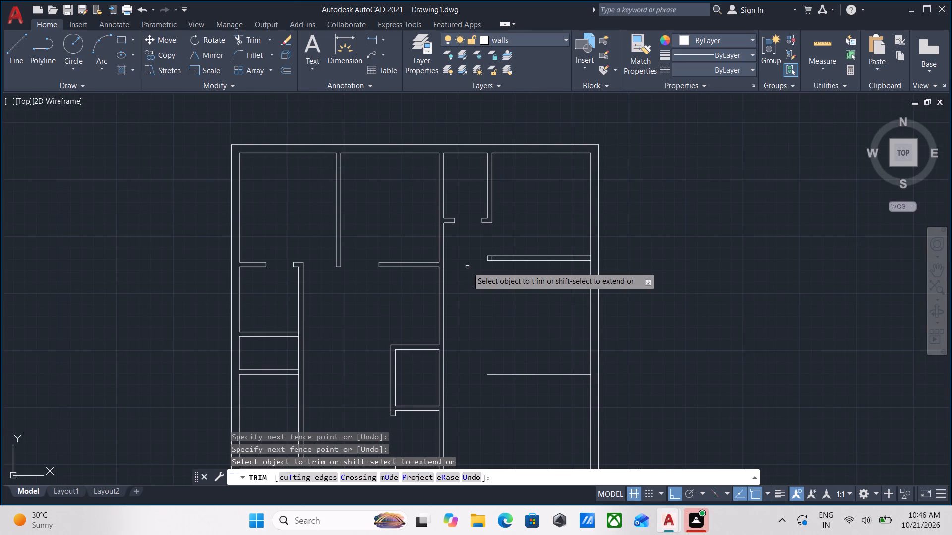
Trim the leftover vertical line crossing the west end of the east room's horizontal wall.
scroll(498, 256, "up", 5)
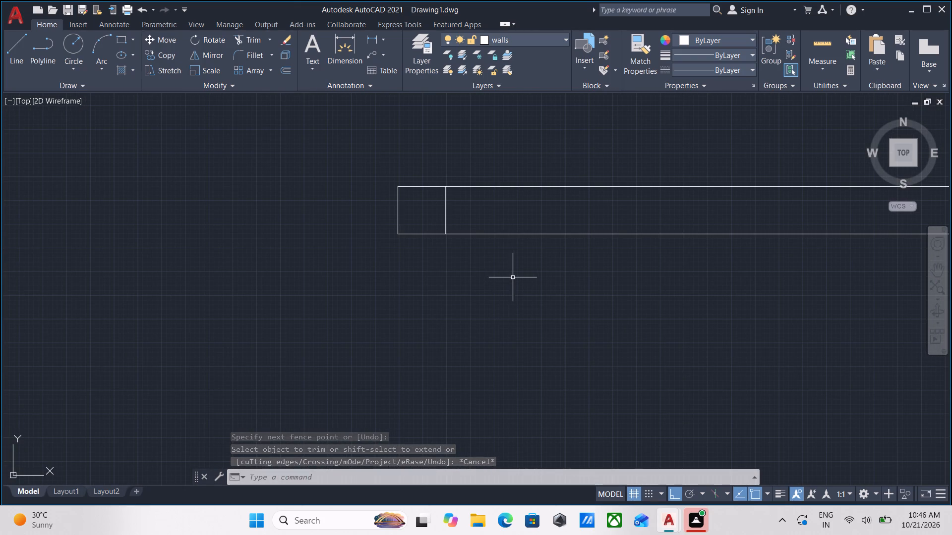
scroll(520, 274, "up", 1)
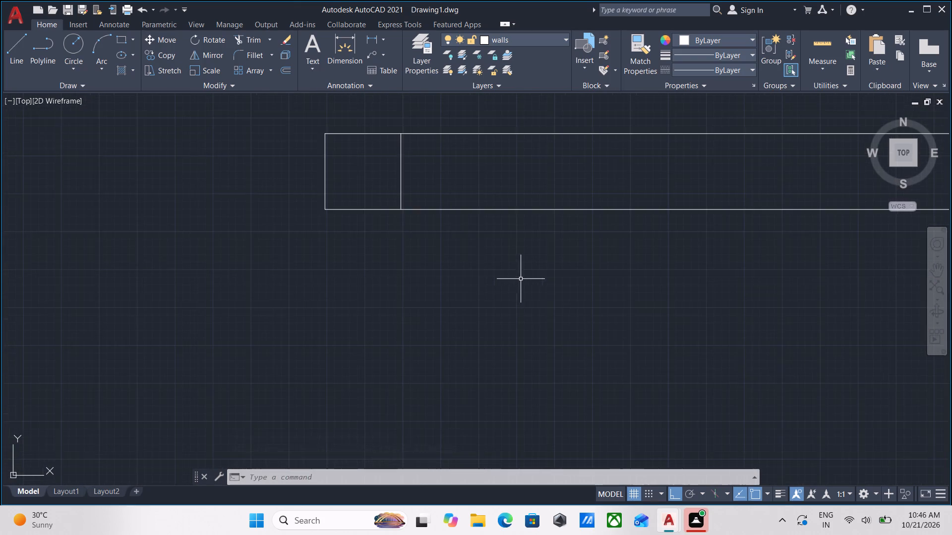
scroll(521, 284, "down", 3)
middle_click_drag(519, 291, 493, 333)
type("tr")
key("Return")
scroll(466, 301, "up", 2)
left_click(466, 301)
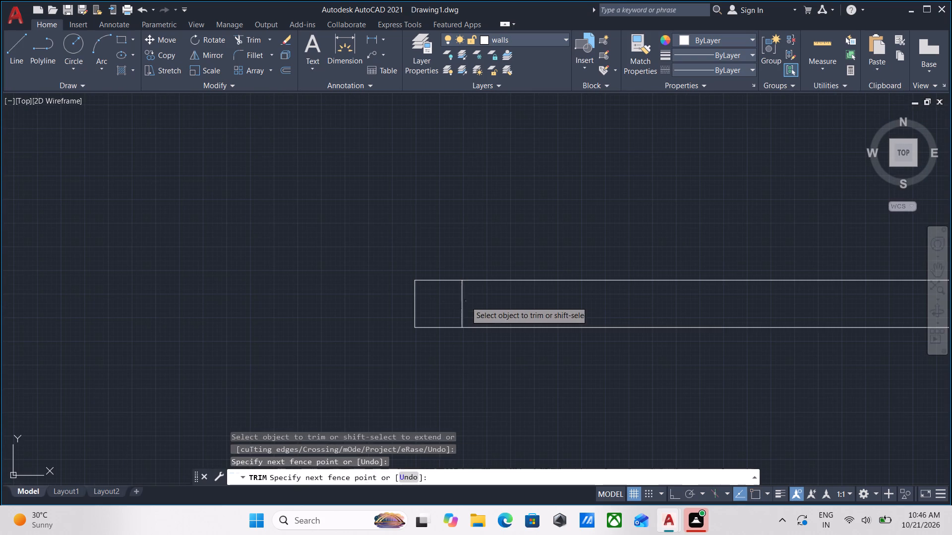
left_click(433, 302)
key("Escape")
Trim the east exterior wall's inner line between the two lines of the horizontal wall that meets it.
scroll(476, 300, "down", 3)
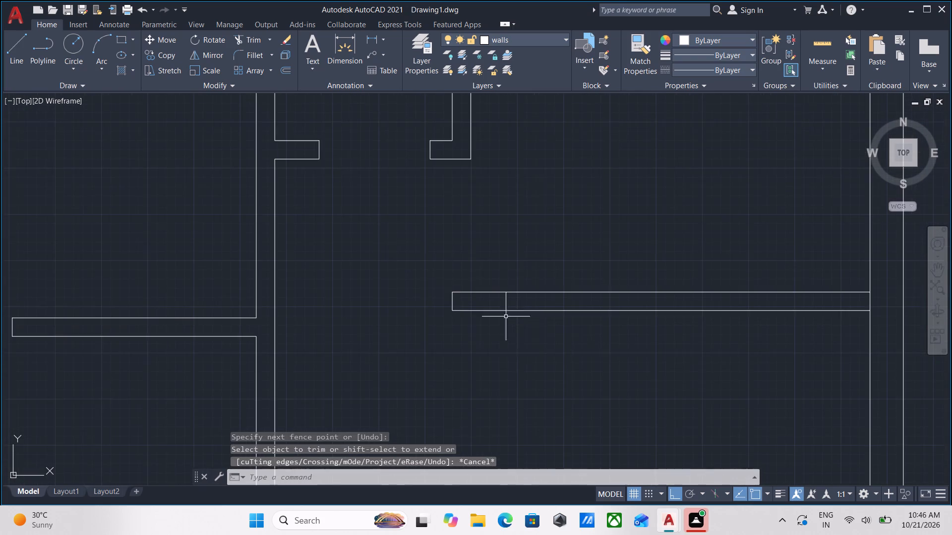
scroll(528, 338, "down", 2)
middle_click_drag(528, 338, 541, 303)
middle_click_drag(605, 325, 416, 353)
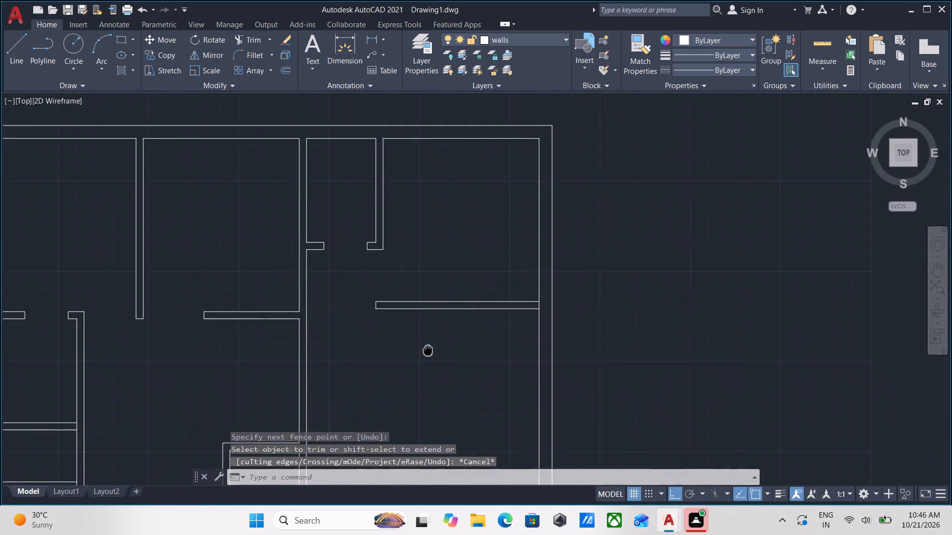
middle_click_drag(416, 353, 416, 354)
scroll(504, 332, "up", 4)
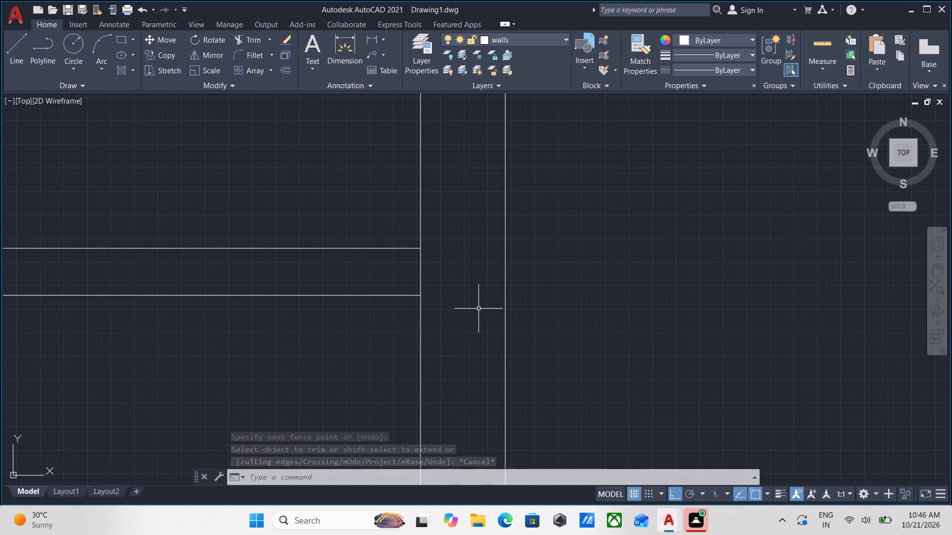
type("tr")
key("Return")
scroll(465, 289, "up", 3)
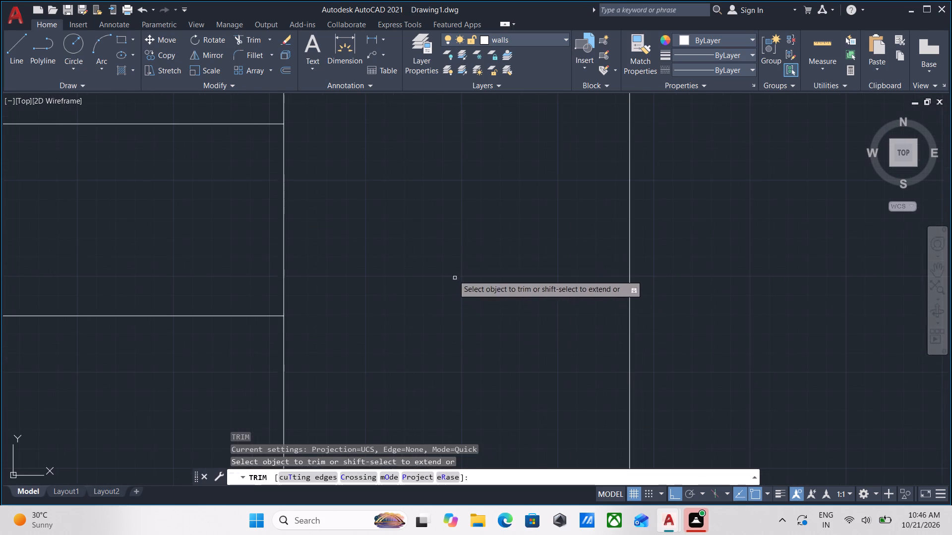
left_click(435, 245)
left_click(208, 236)
key("Escape")
Examine the whole plan, the staircase and the southwest corner of the large east room for remaining wall junctions to clean up.
scroll(208, 236, "down", 5)
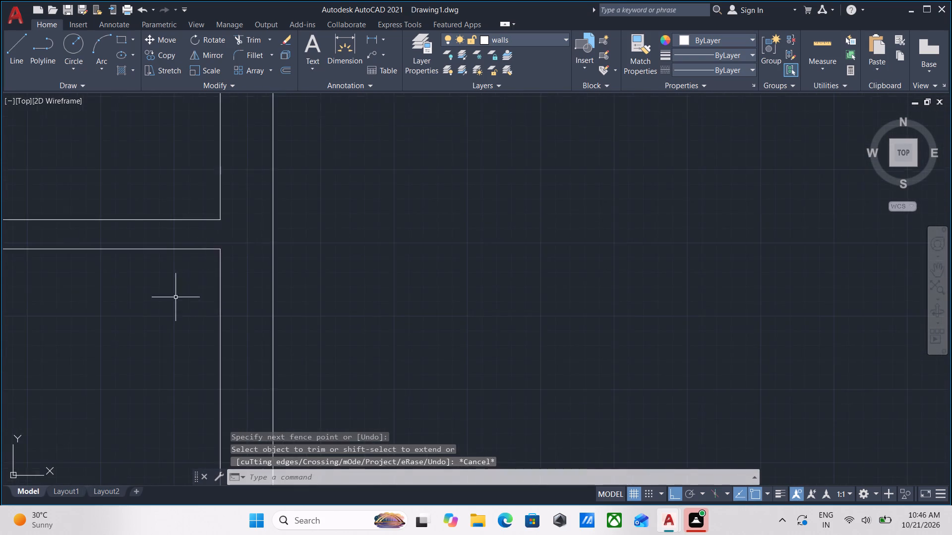
scroll(176, 297, "down", 1)
middle_click_drag(176, 297, 493, 295)
scroll(355, 326, "down", 2)
middle_click_drag(354, 325, 418, 287)
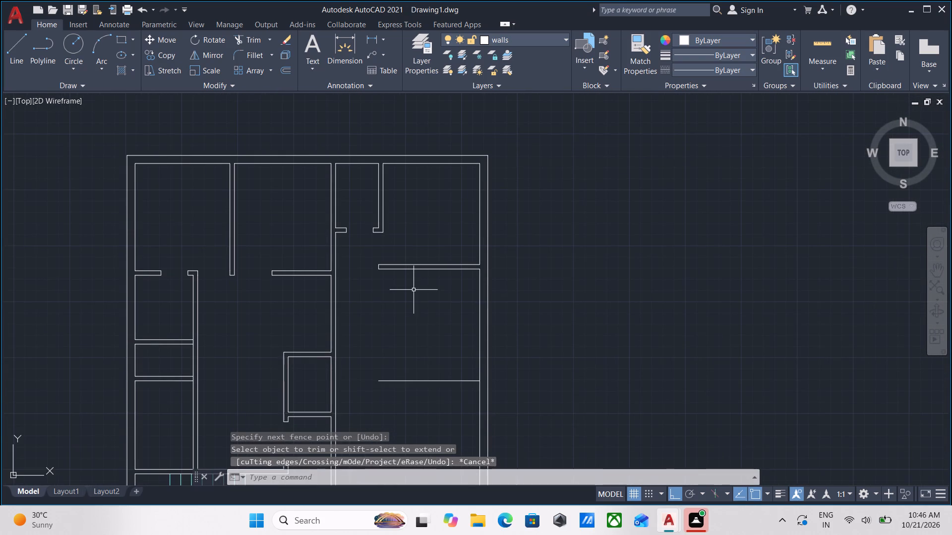
scroll(414, 290, "down", 1)
middle_click_drag(414, 297, 414, 296)
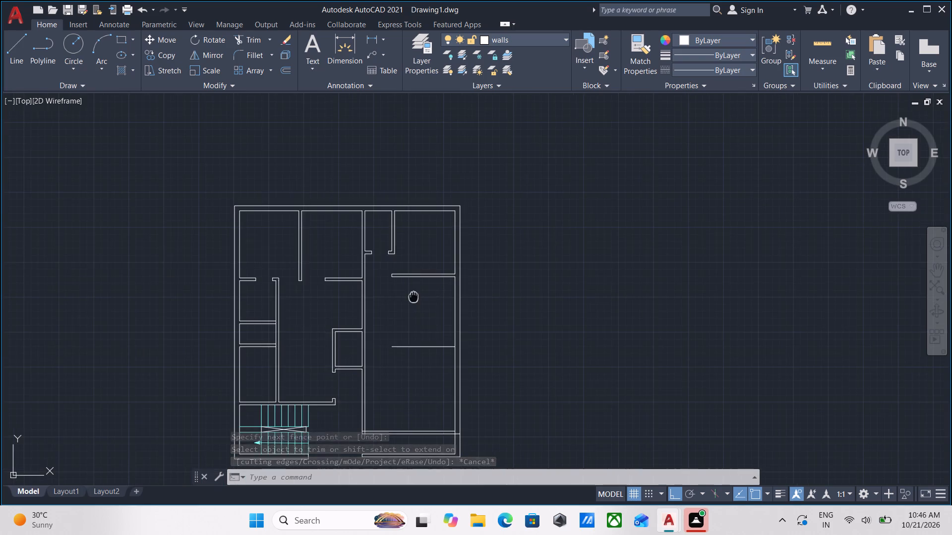
middle_click_drag(414, 296, 449, 267)
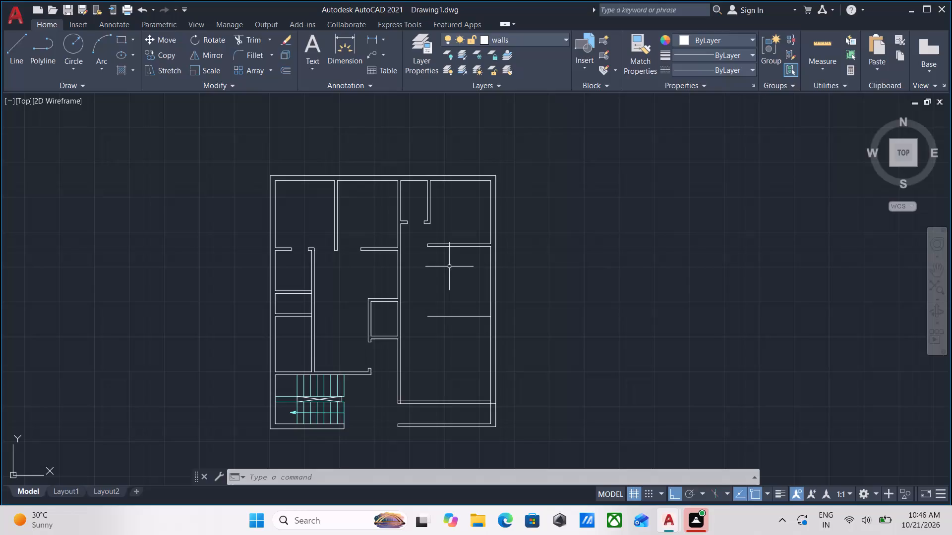
scroll(335, 426, "up", 3)
scroll(152, 367, "up", 1)
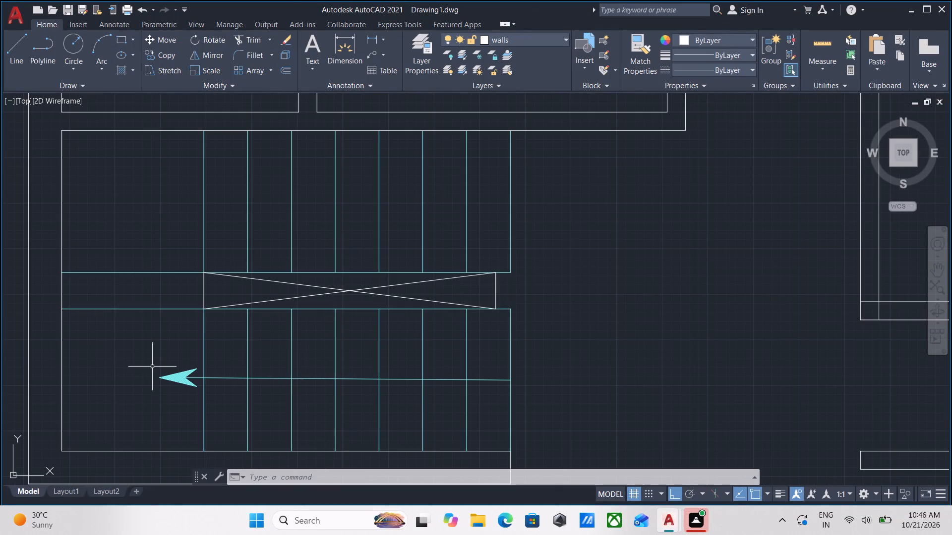
scroll(384, 335, "down", 2)
scroll(517, 339, "down", 1)
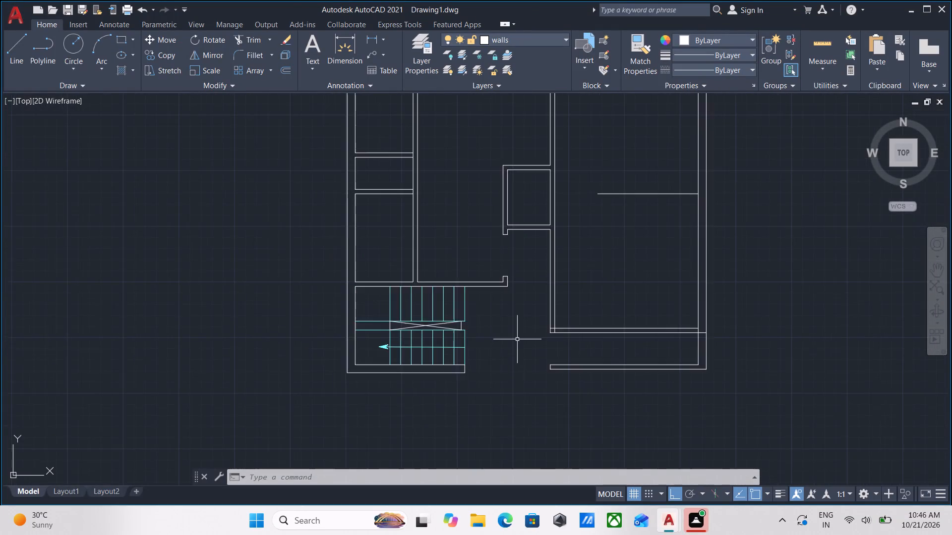
scroll(517, 339, "down", 1)
middle_click_drag(517, 339, 423, 377)
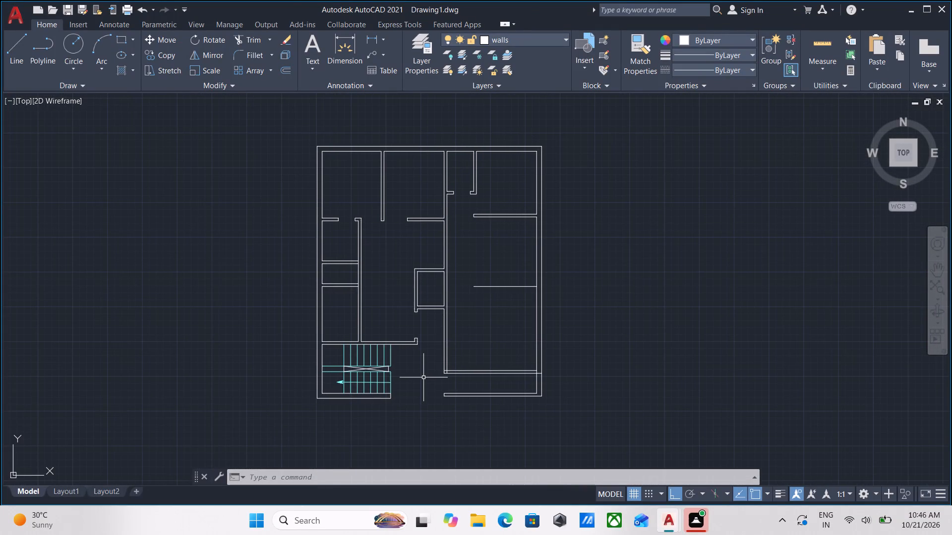
scroll(444, 363, "up", 5)
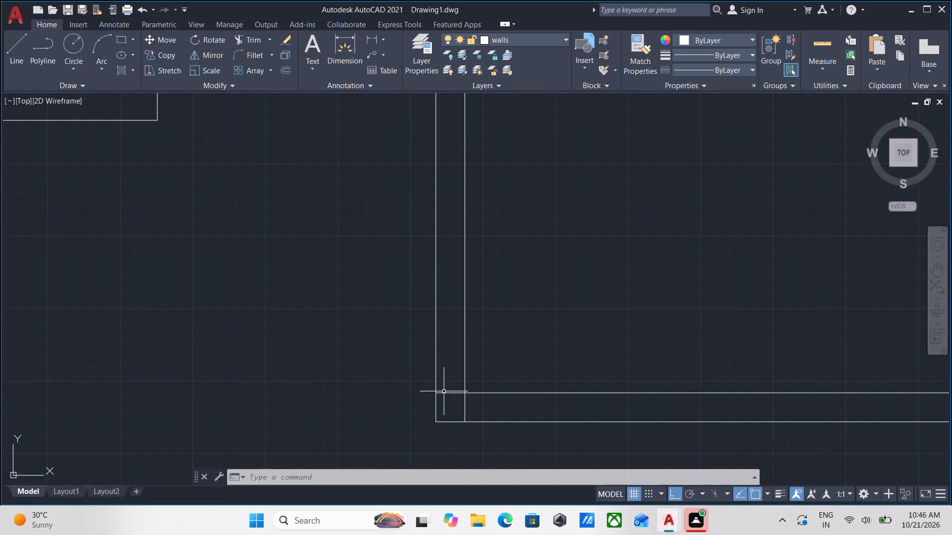
scroll(477, 408, "up", 3)
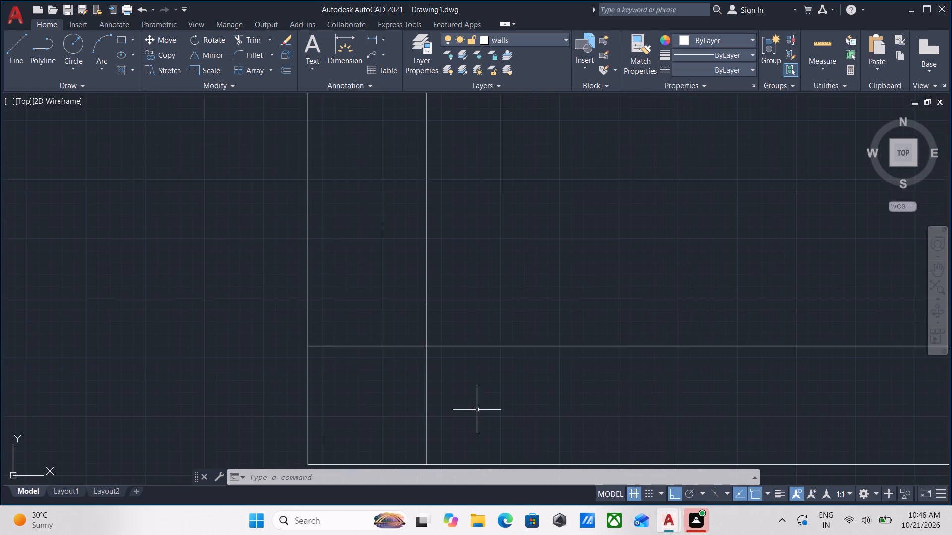
scroll(477, 410, "down", 3)
middle_click_drag(477, 410, 411, 430)
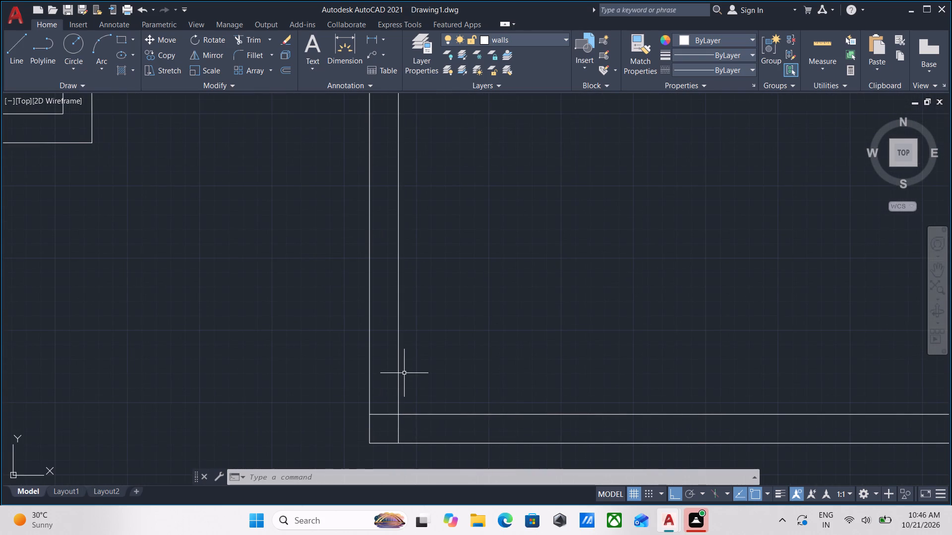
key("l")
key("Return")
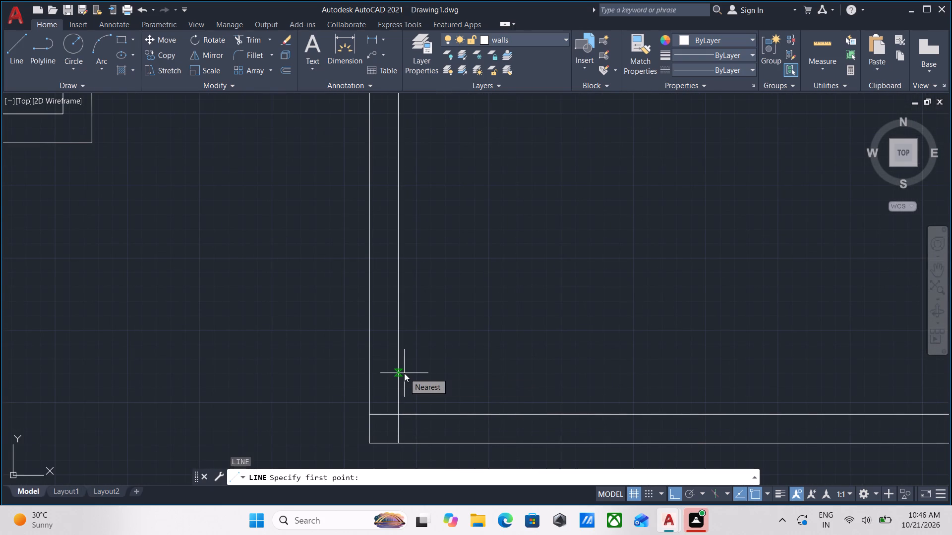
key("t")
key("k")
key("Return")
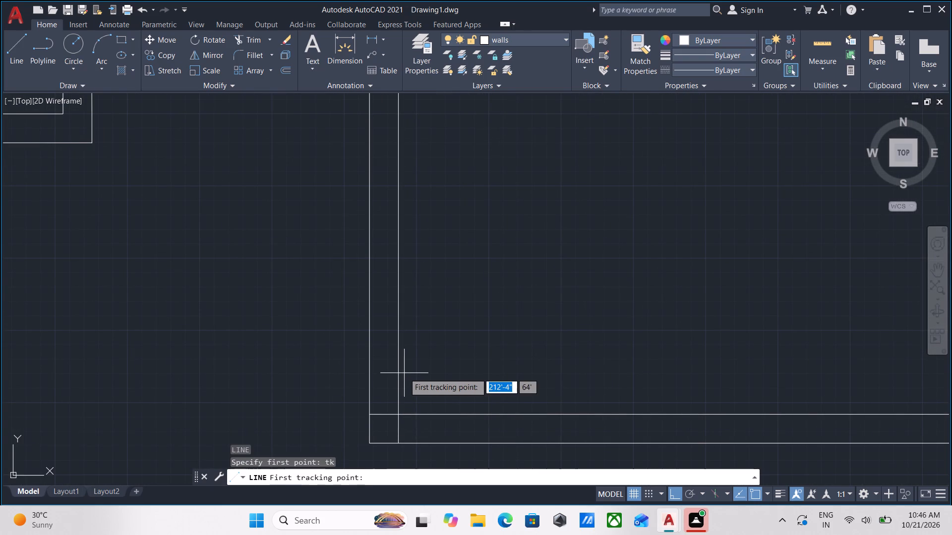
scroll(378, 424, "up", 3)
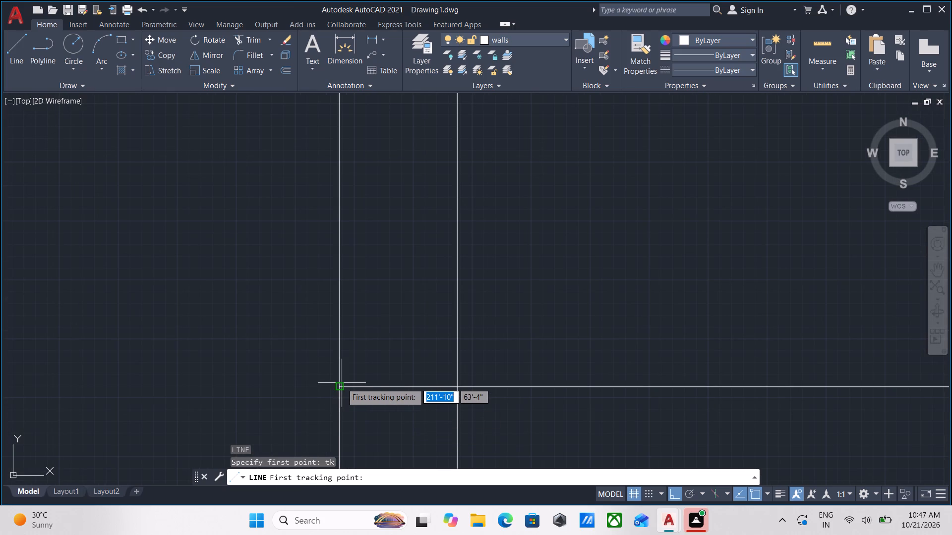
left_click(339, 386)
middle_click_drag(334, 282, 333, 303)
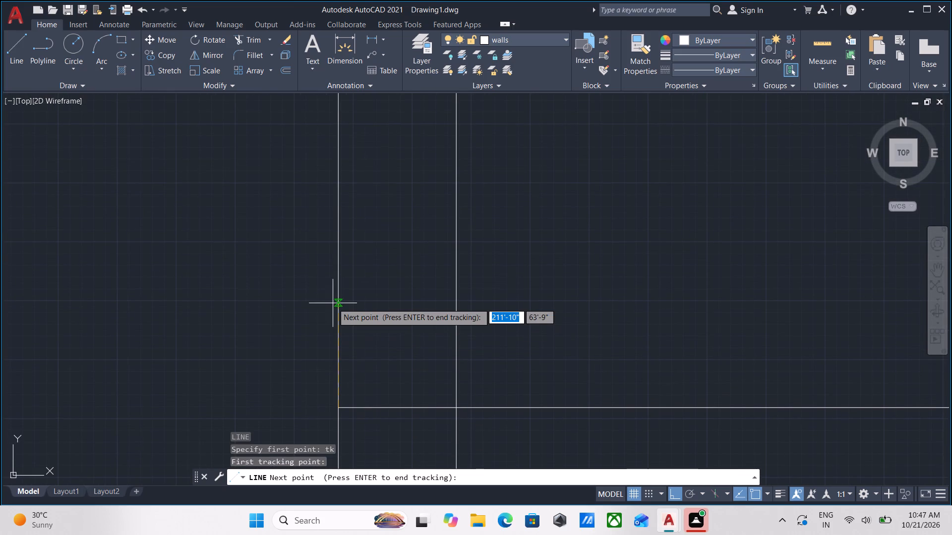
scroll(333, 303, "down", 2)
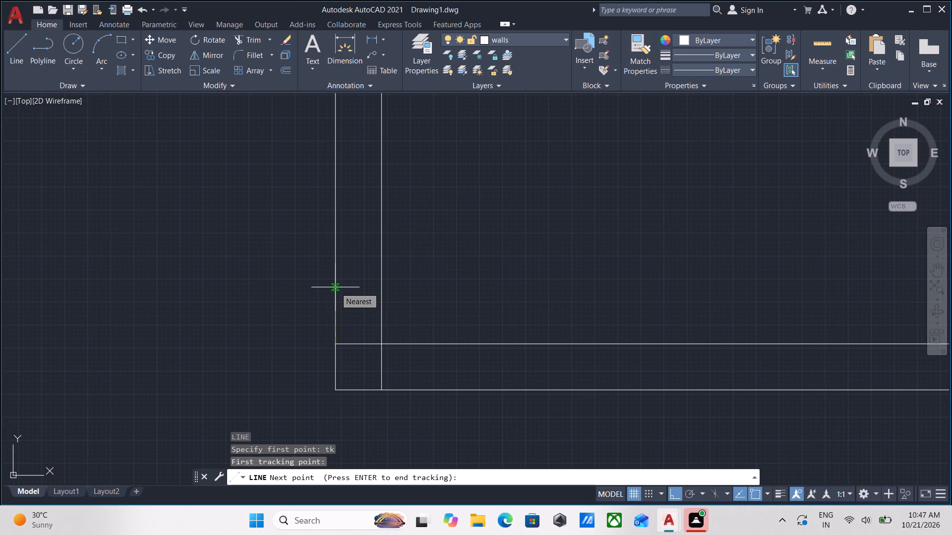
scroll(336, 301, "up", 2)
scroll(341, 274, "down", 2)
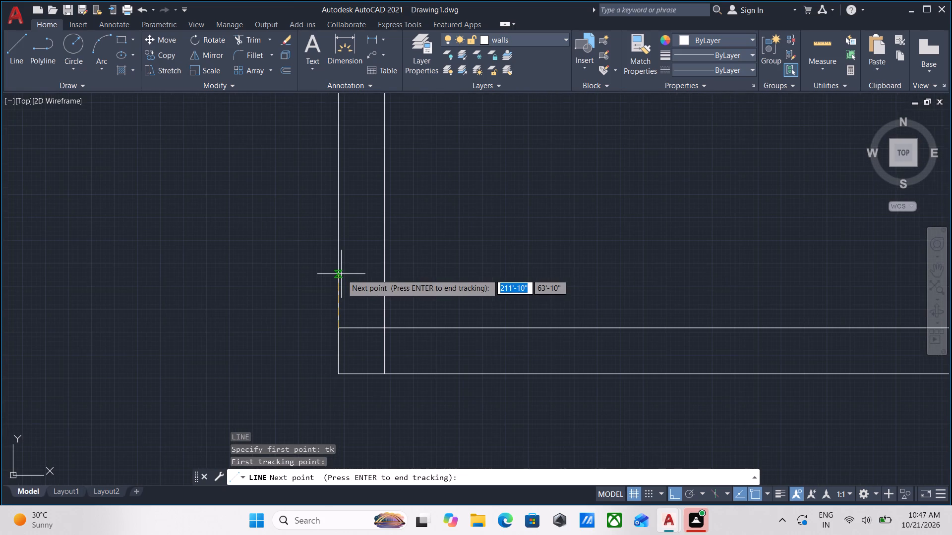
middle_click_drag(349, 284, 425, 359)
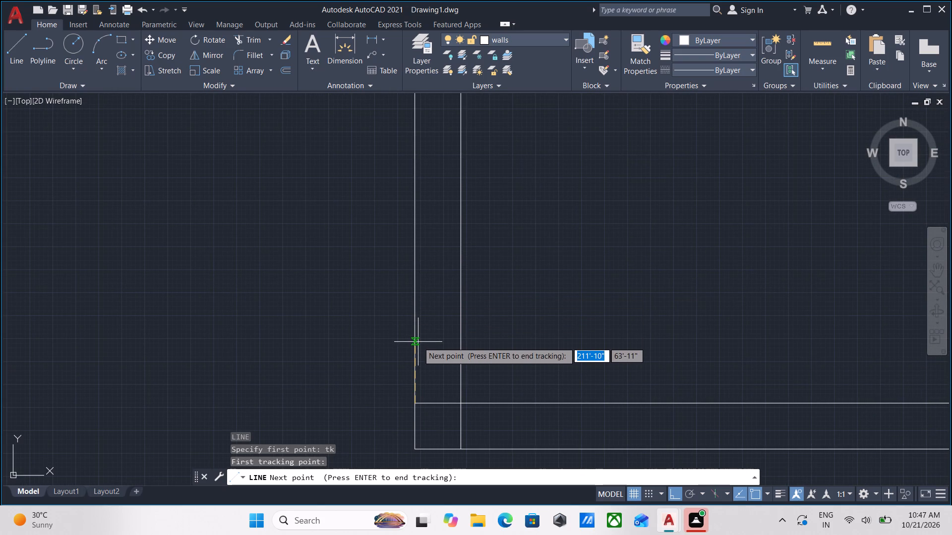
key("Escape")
Trim the crossing inner wall lines inside the southwest corner of the large east room, leaving a clean corner.
scroll(446, 422, "up", 1)
scroll(453, 415, "down", 1)
middle_click_drag(455, 414, 463, 383)
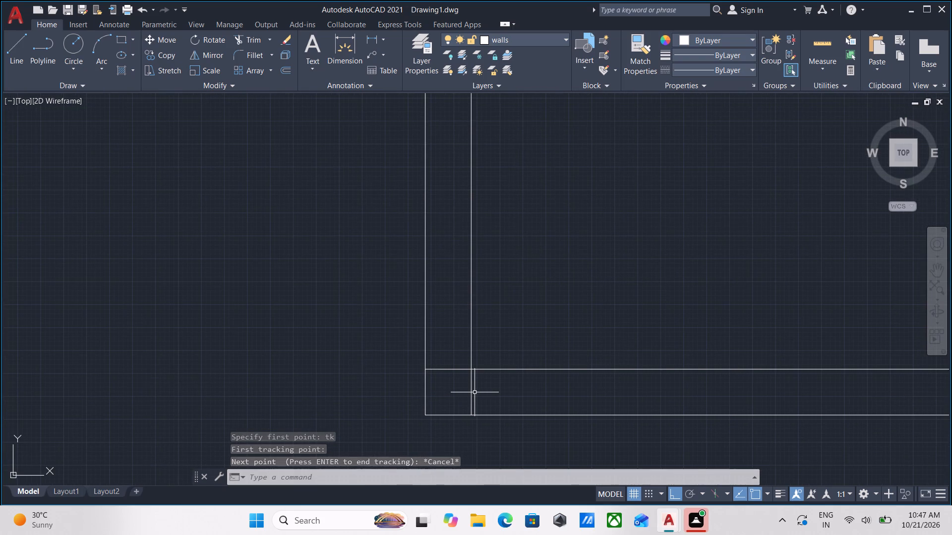
scroll(475, 392, "up", 1)
type("tr")
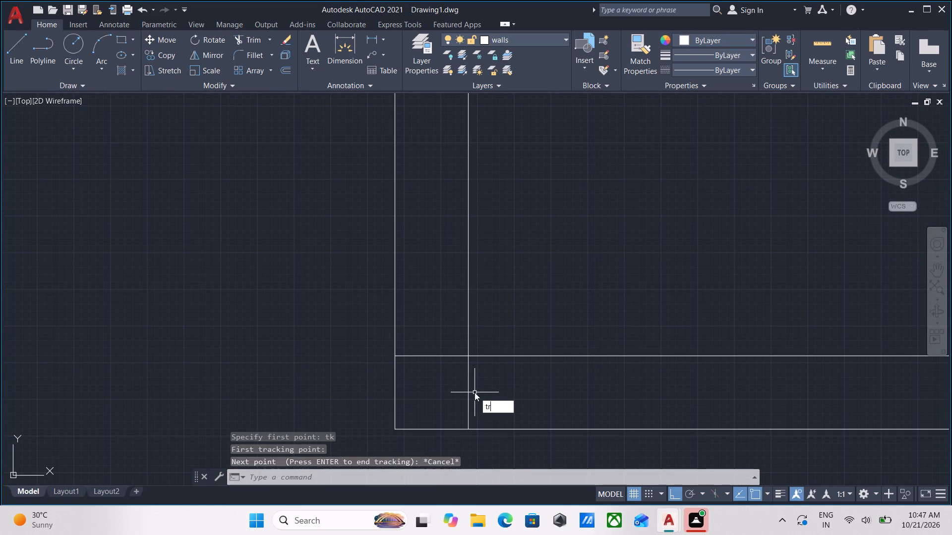
key("Return")
left_click(438, 335)
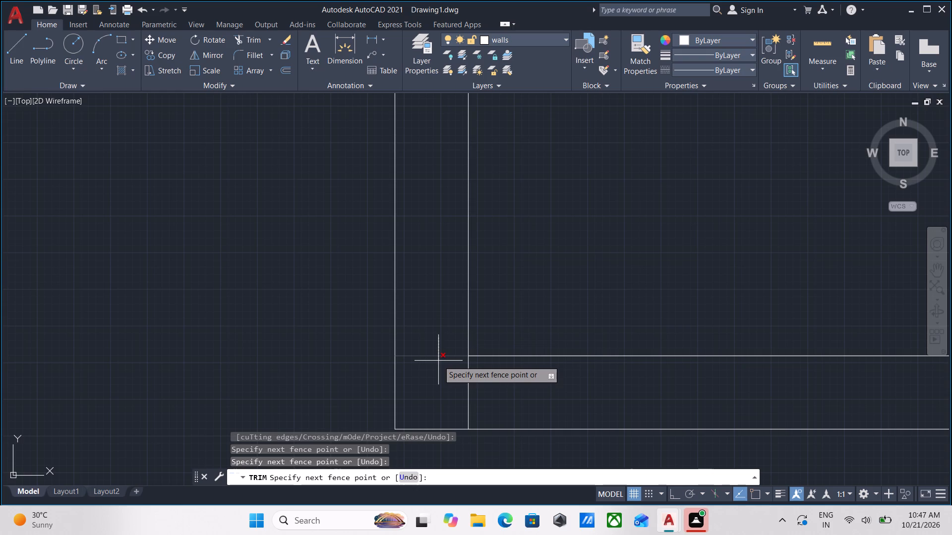
left_click(438, 361)
left_click(476, 384)
left_click(442, 384)
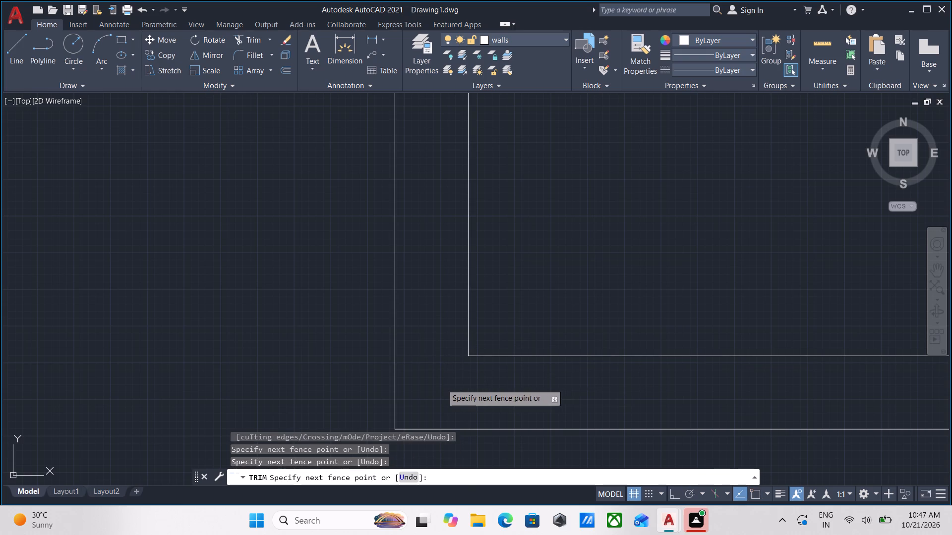
key("Escape")
Draw a line across the west wall's thickness from the east room's inner southwest corner to the wall's outer line.
key("l")
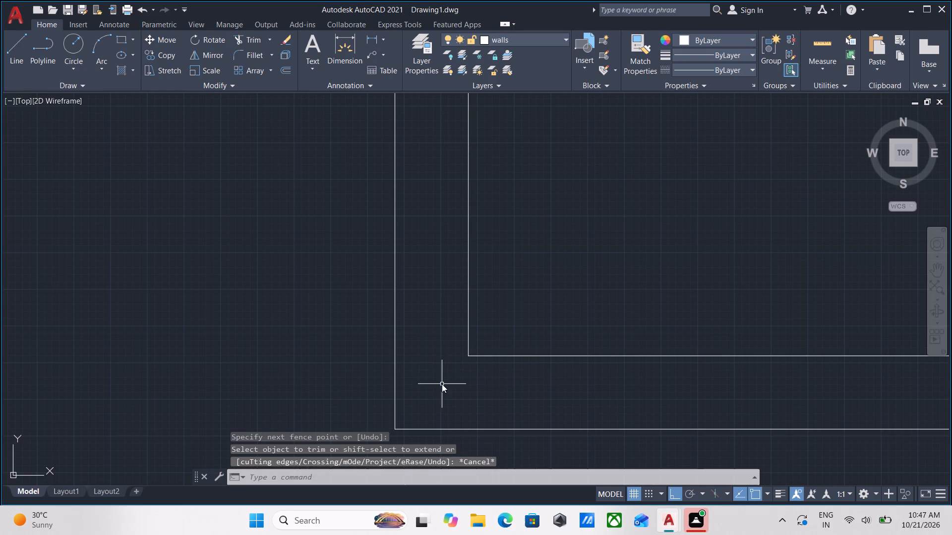
key("Return")
scroll(442, 384, "up", 2)
left_click(502, 320)
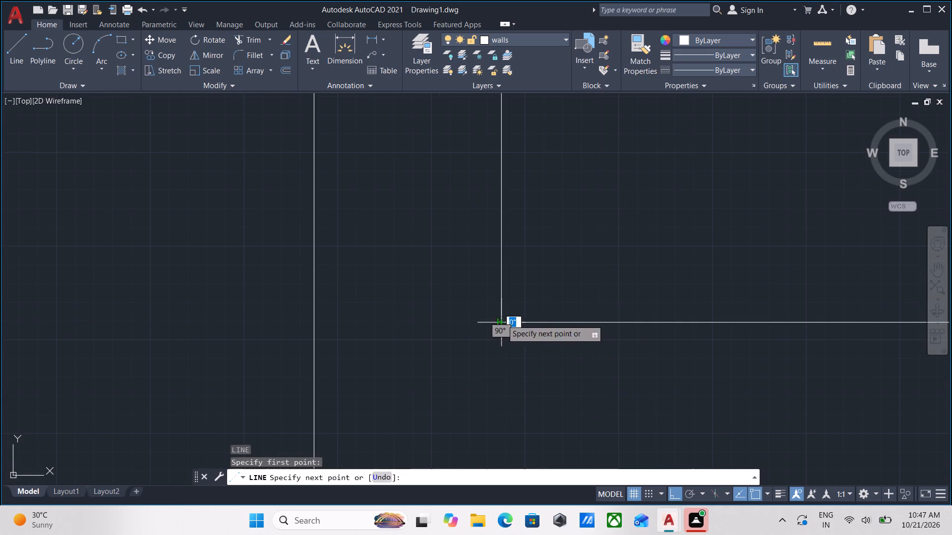
left_click(314, 321)
key("Escape")
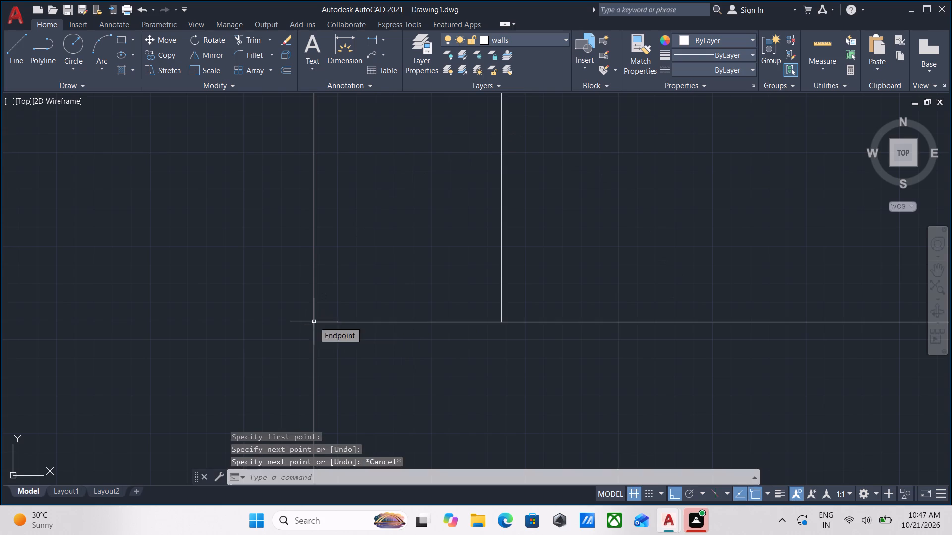
Offset the line across the wall 3" to the north as the doorway's first jamb line.
left_click(407, 344)
left_click(373, 276)
scroll(373, 276, "down", 2)
middle_click_drag(373, 276, 378, 352)
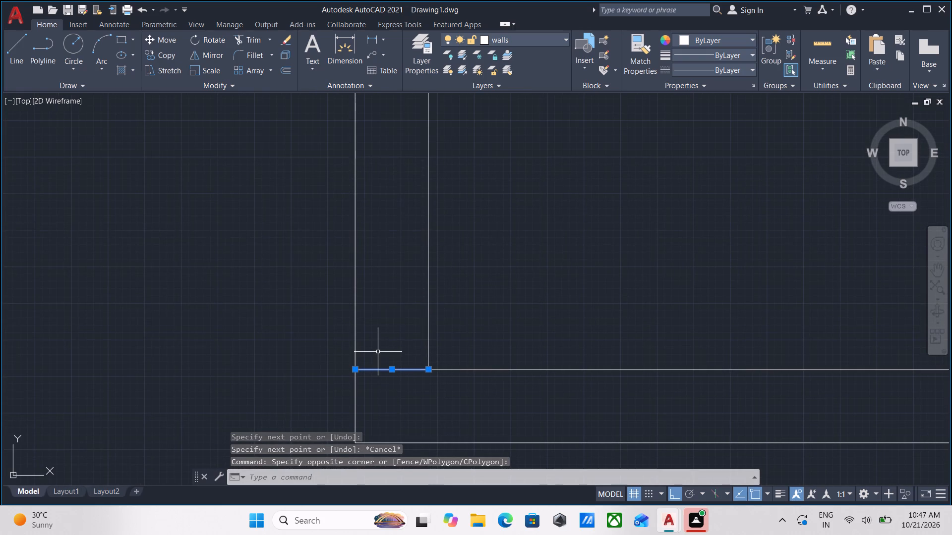
key("o")
key("Return")
left_click(395, 368)
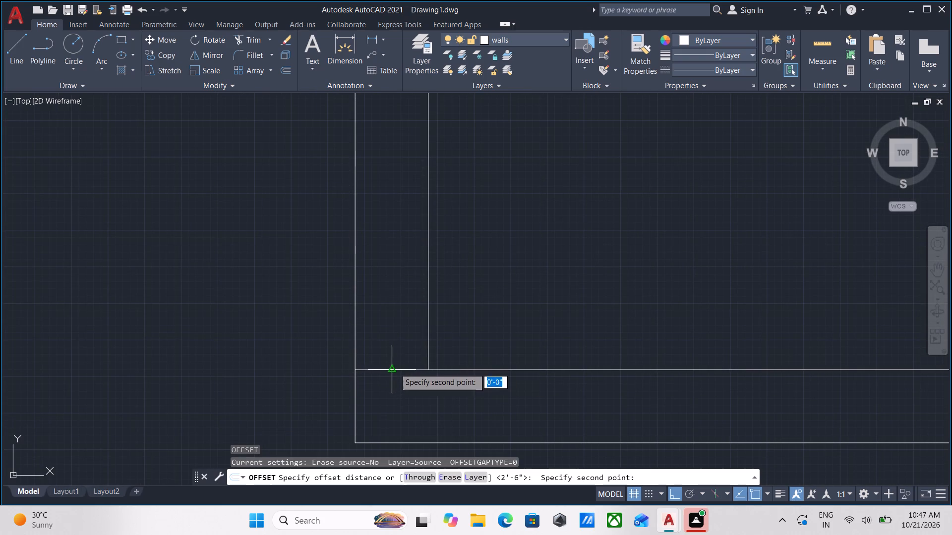
left_click(388, 340)
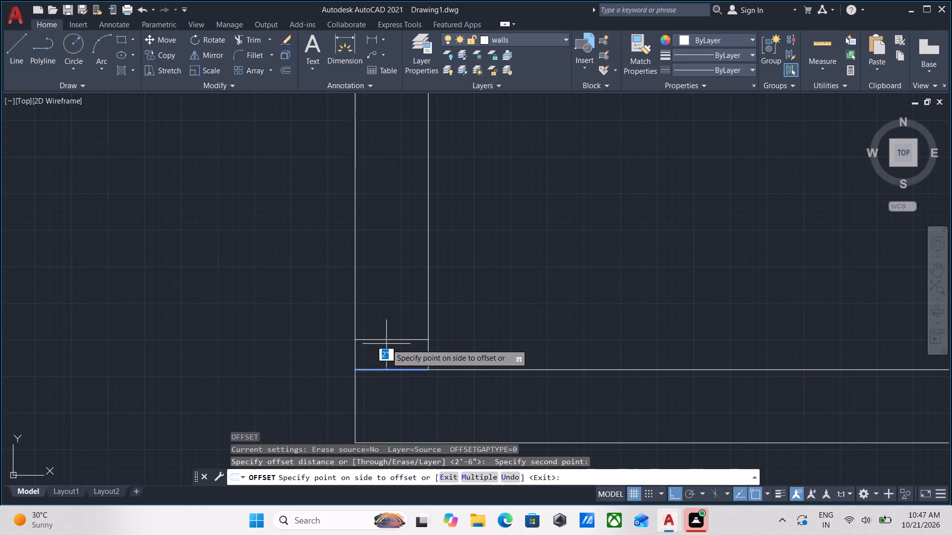
key("3")
key("shift+quotedbl")
key("Return")
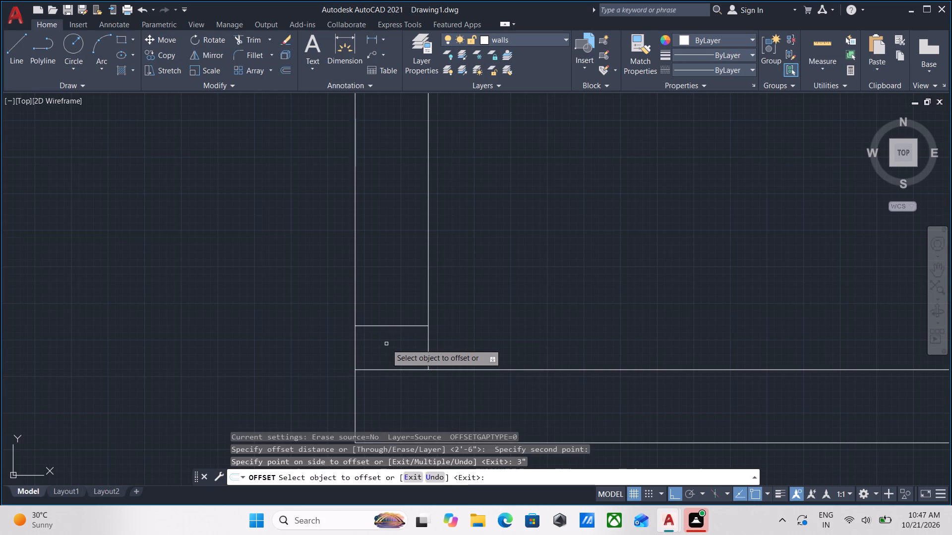
Offset the first jamb line 3'6" to the north as the opposite side of the doorway.
left_click(394, 325)
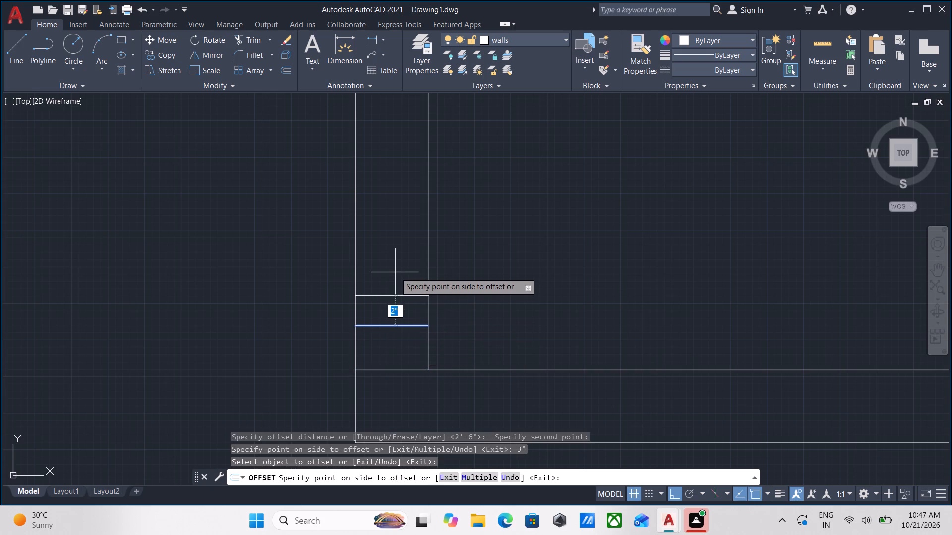
scroll(395, 272, "down", 1)
middle_click_drag(395, 272, 412, 357)
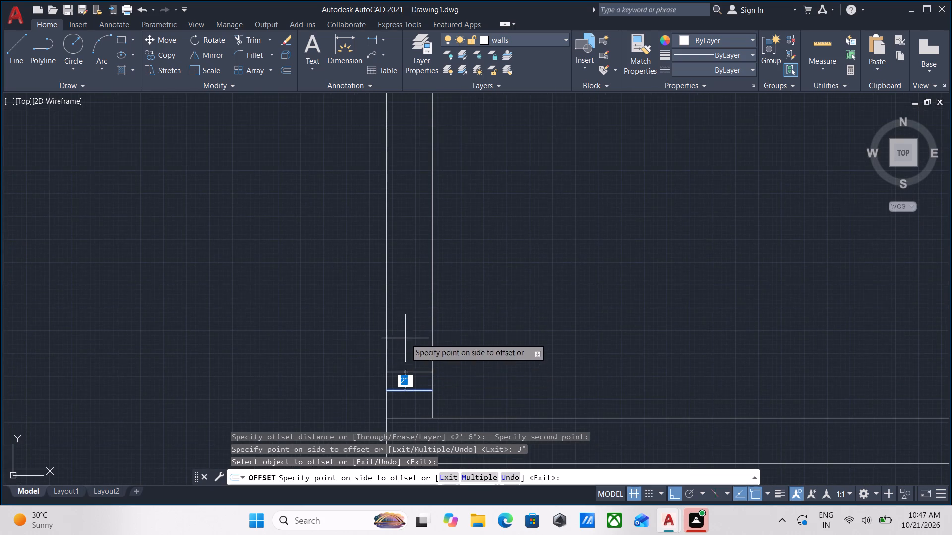
scroll(404, 327, "down", 2)
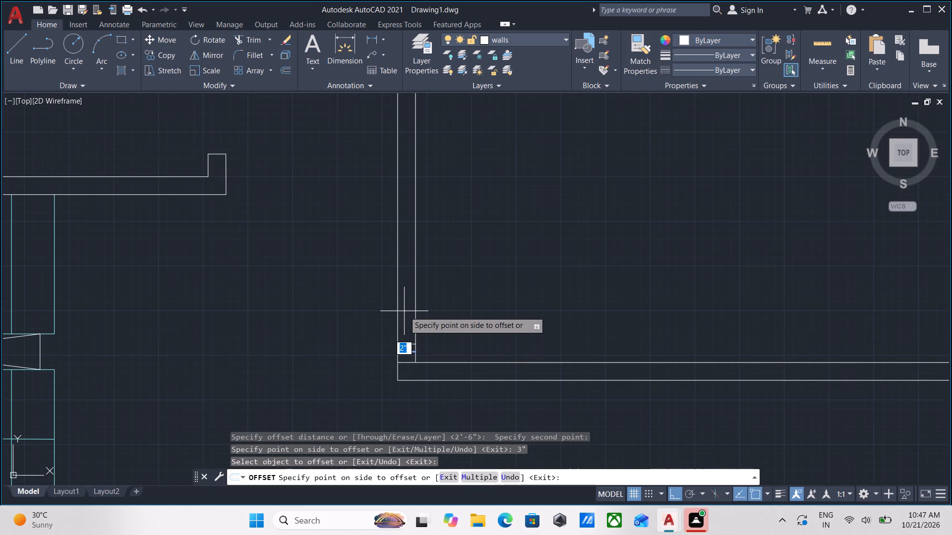
type("3'")
key("6")
key("Return")
scroll(430, 302, "down", 2)
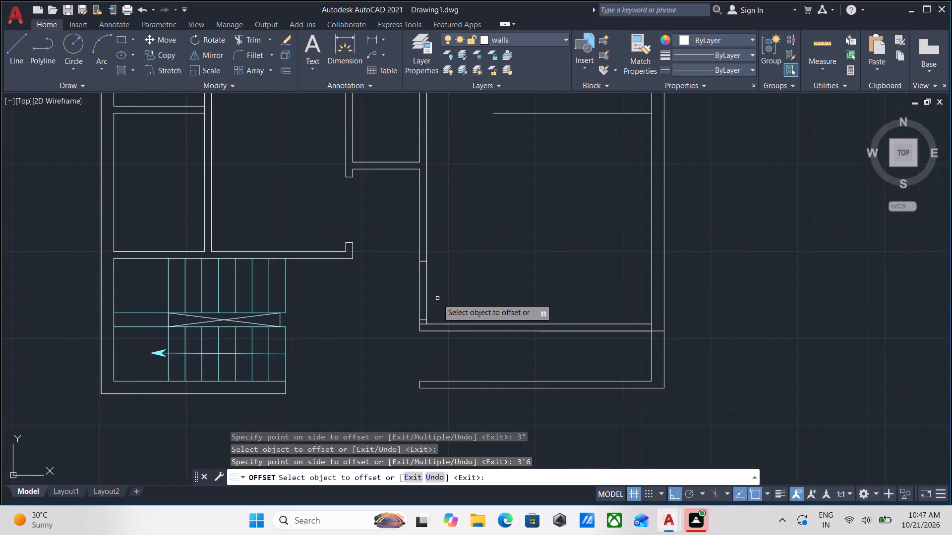
scroll(441, 294, "up", 1)
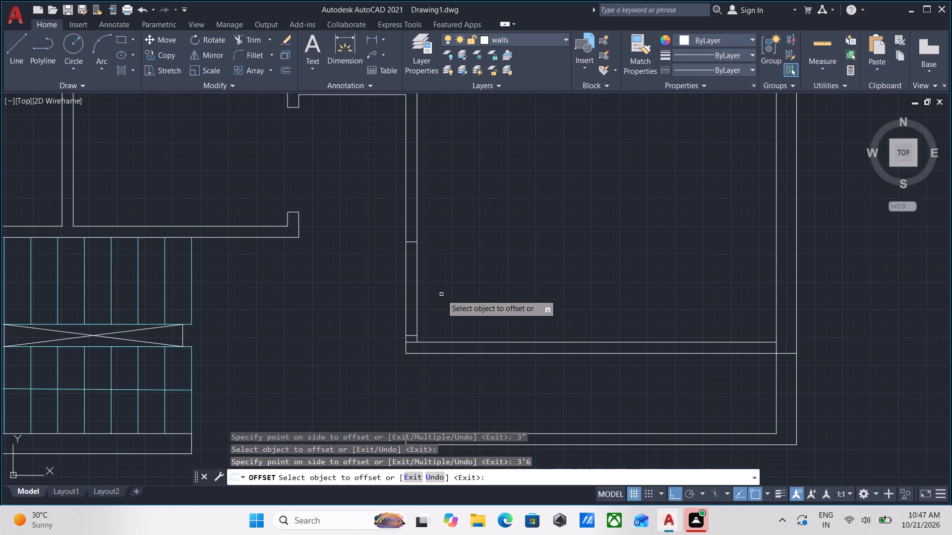
scroll(420, 346, "up", 3)
key("Escape")
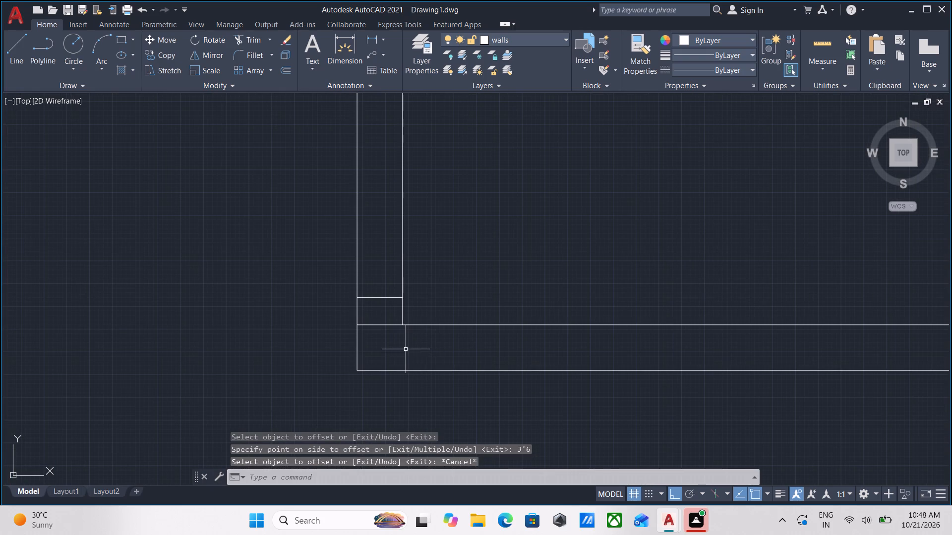
Trim away the helper line crossing the wall at the room's southwest corner, south of the first jamb line.
type("tr")
key("Return")
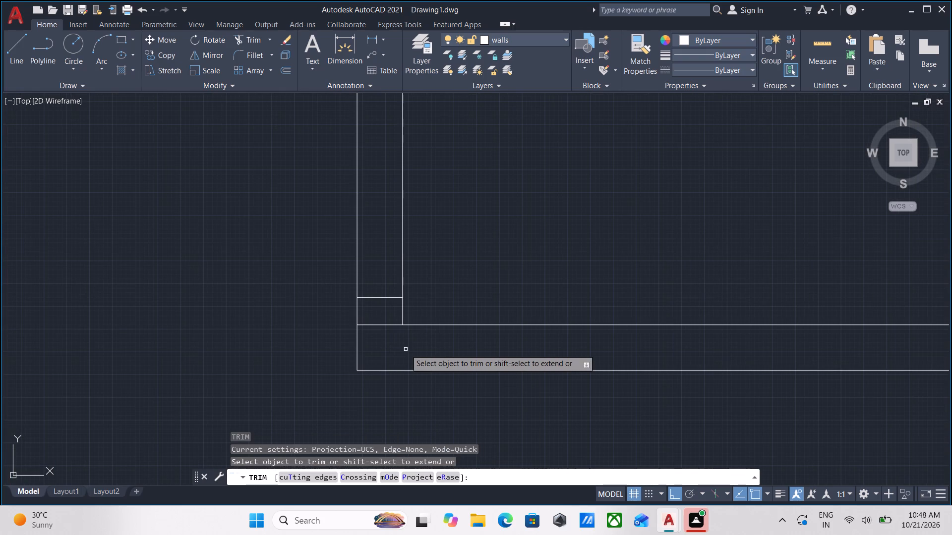
scroll(382, 343, "up", 2)
left_click(360, 313)
left_click(359, 279)
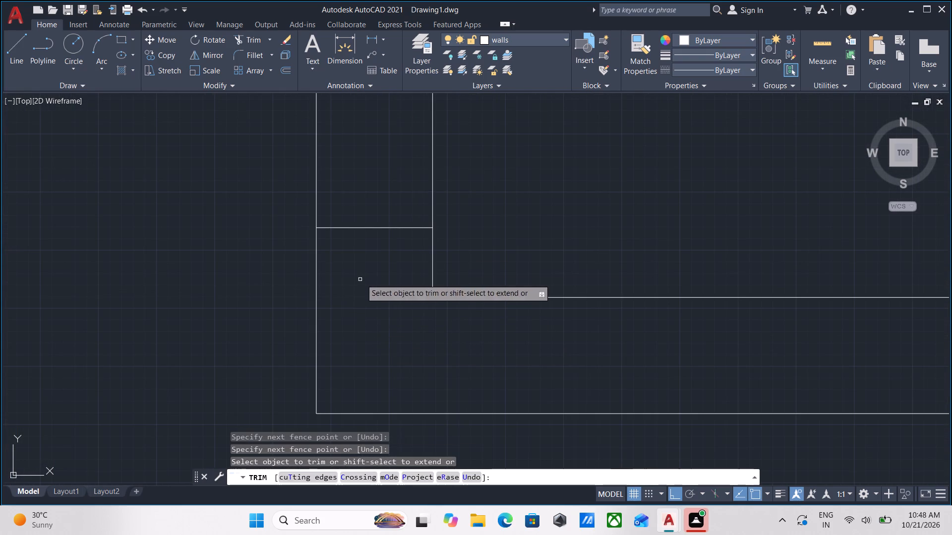
Trim both wall lines between the two jamb lines to open the doorway into the large east room.
scroll(494, 243, "down", 5)
middle_click_drag(494, 243, 473, 348)
left_click(476, 274)
left_click(264, 277)
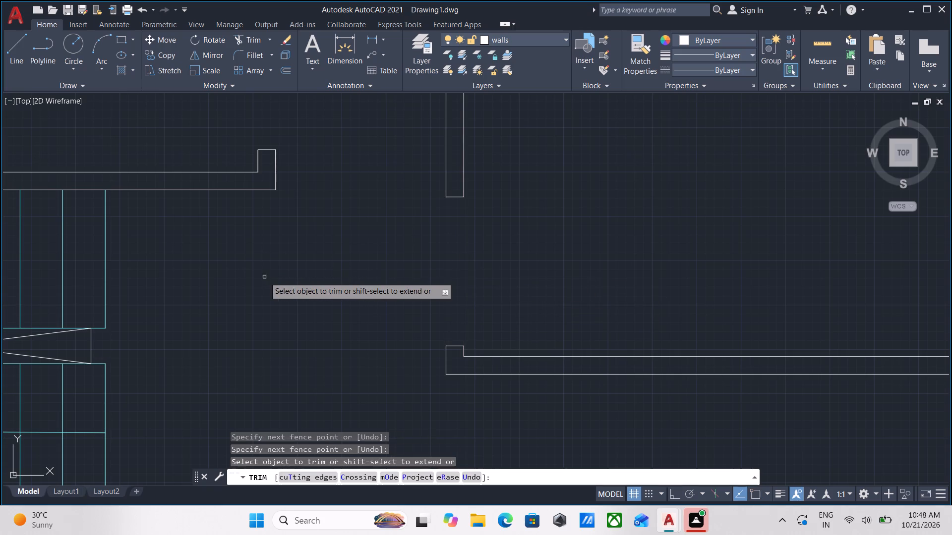
Examine the whole plan, from the staircase to the north rooms, for walls and openings still to finish.
scroll(272, 274, "down", 2)
middle_click_drag(272, 274, 381, 284)
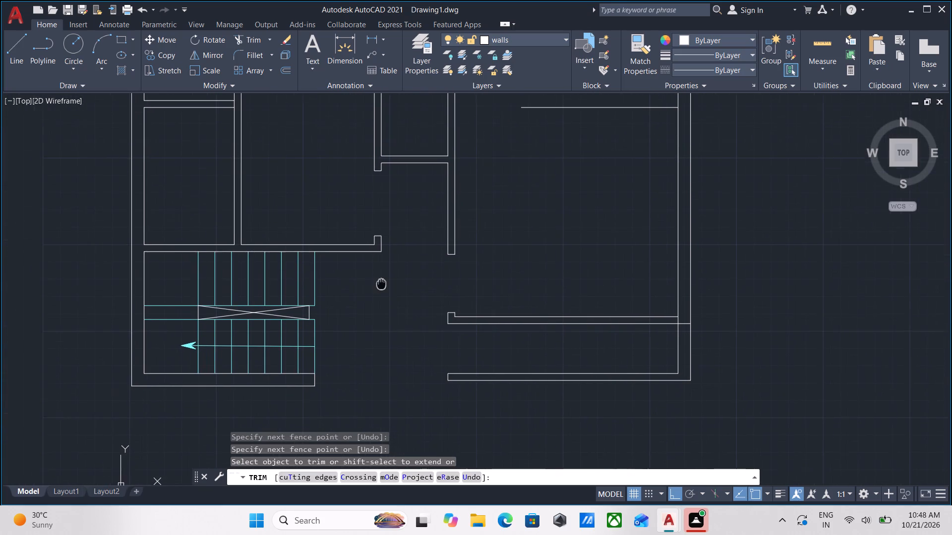
middle_click_drag(381, 284, 412, 333)
scroll(412, 334, "down", 2)
middle_click_drag(412, 334, 410, 373)
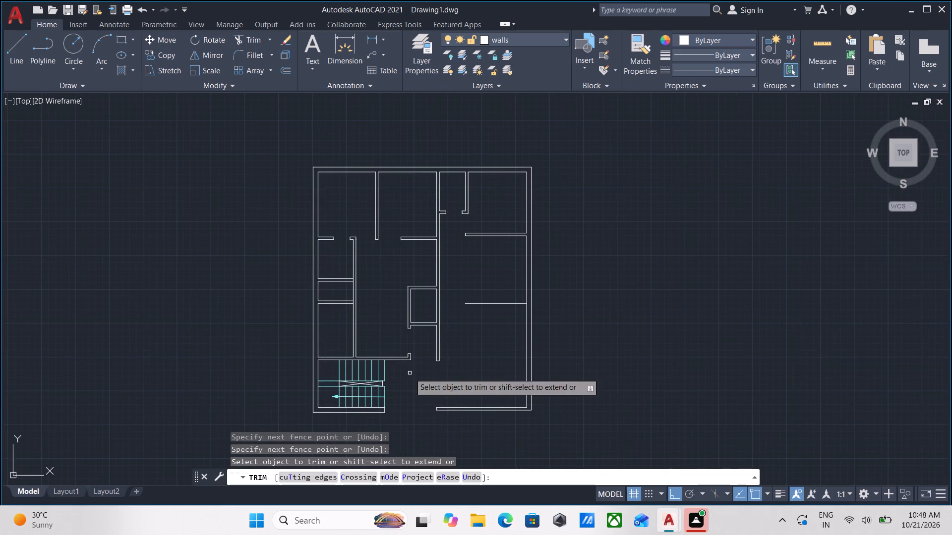
scroll(389, 314, "up", 3)
scroll(389, 314, "down", 1)
middle_click_drag(389, 314, 382, 341)
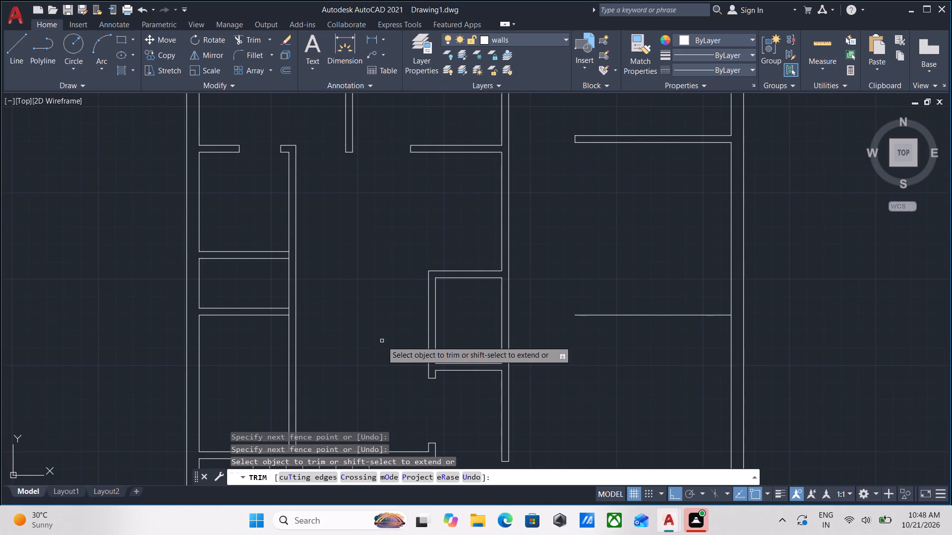
middle_click_drag(382, 341, 368, 341)
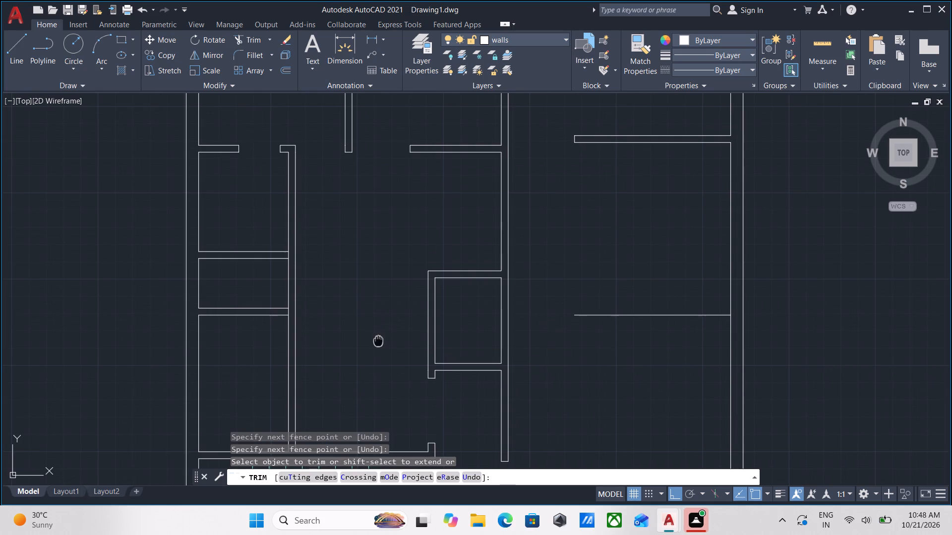
middle_click_drag(368, 341, 333, 345)
scroll(587, 225, "down", 1)
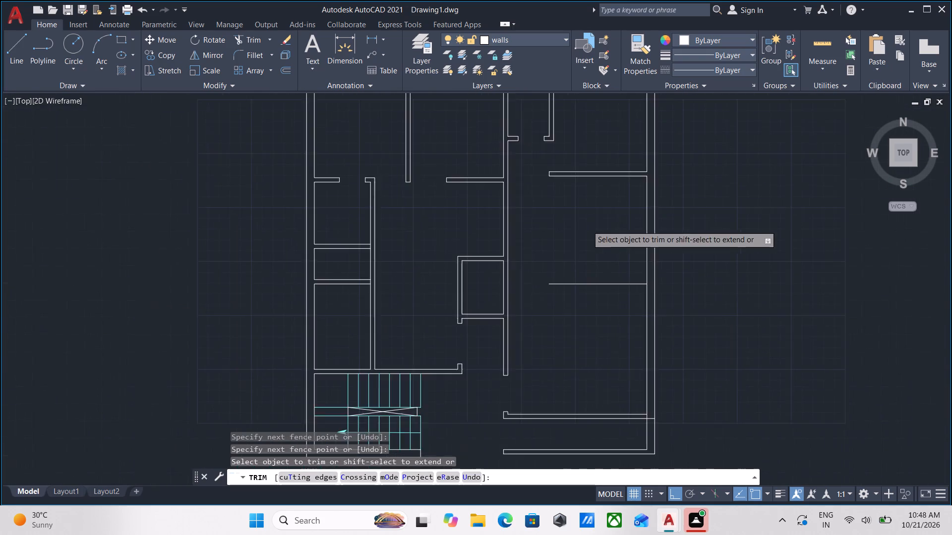
middle_click_drag(583, 234, 564, 290)
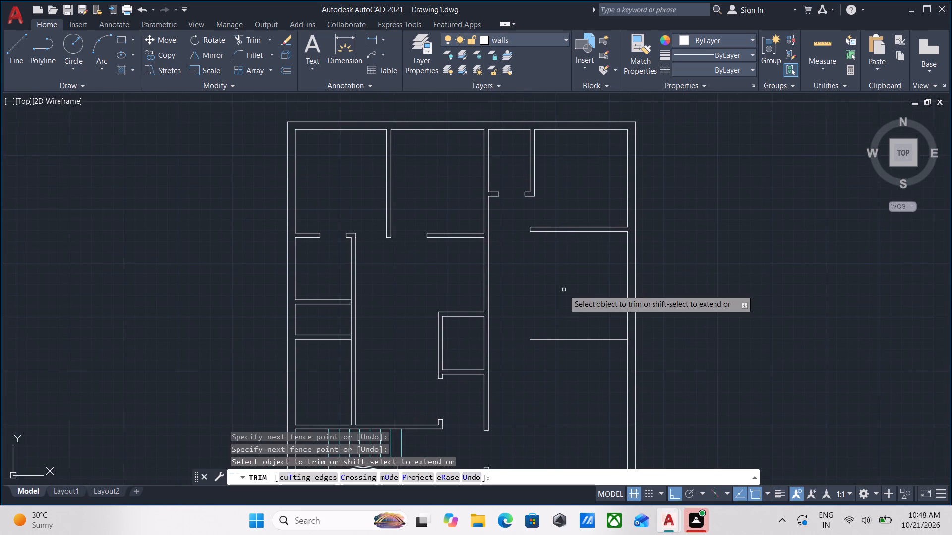
Examine the small rooms along the west wall for doorways and partition junctions still to finish.
middle_click_drag(402, 269, 402, 269)
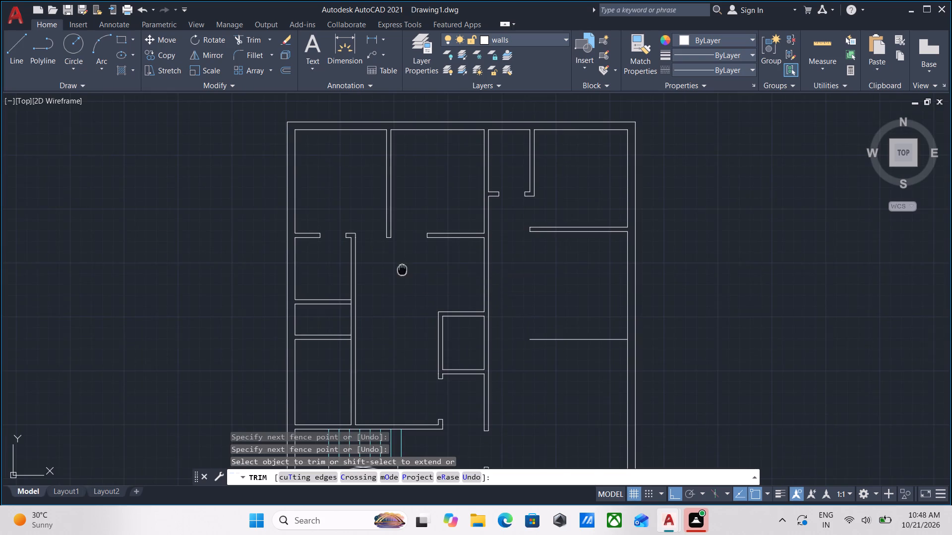
middle_click_drag(402, 269, 414, 311)
scroll(414, 311, "down", 1)
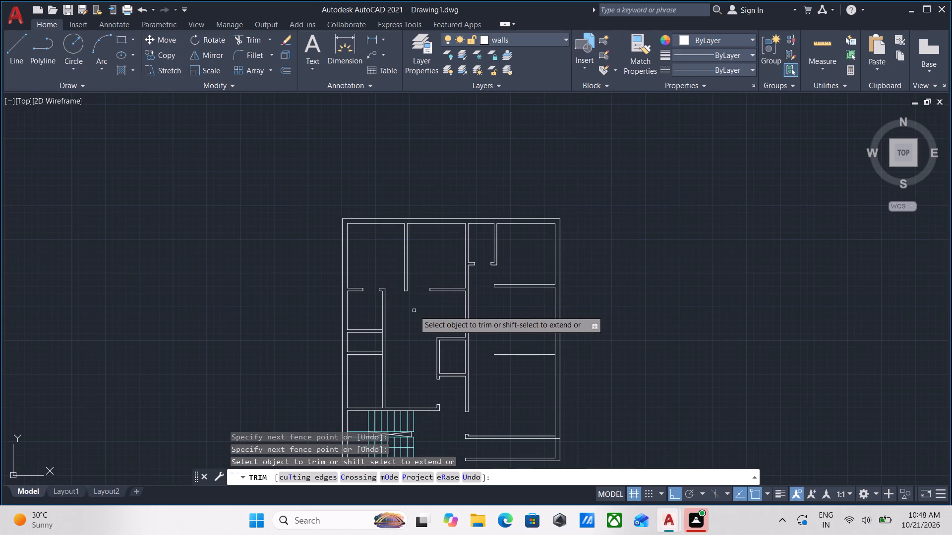
scroll(368, 362, "up", 3)
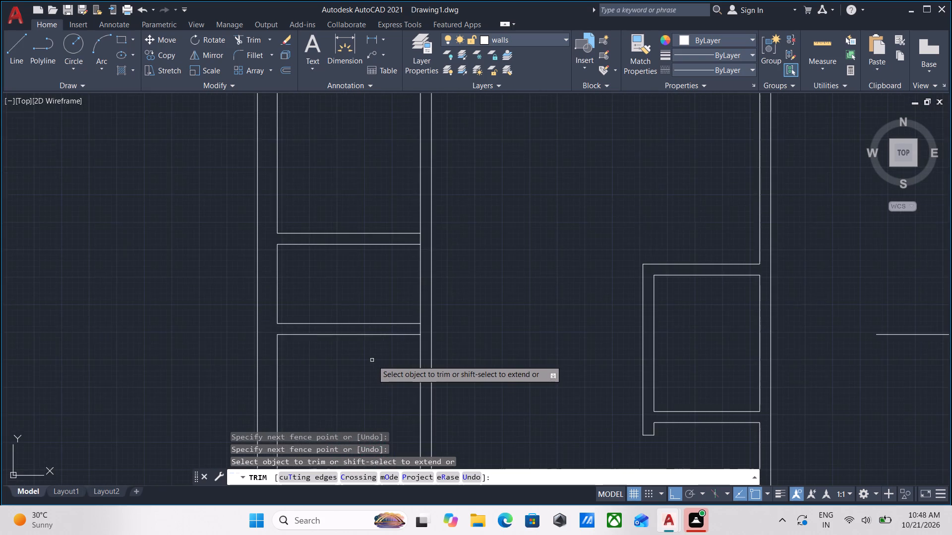
scroll(373, 360, "up", 2)
scroll(383, 355, "down", 2)
middle_click_drag(383, 355, 400, 355)
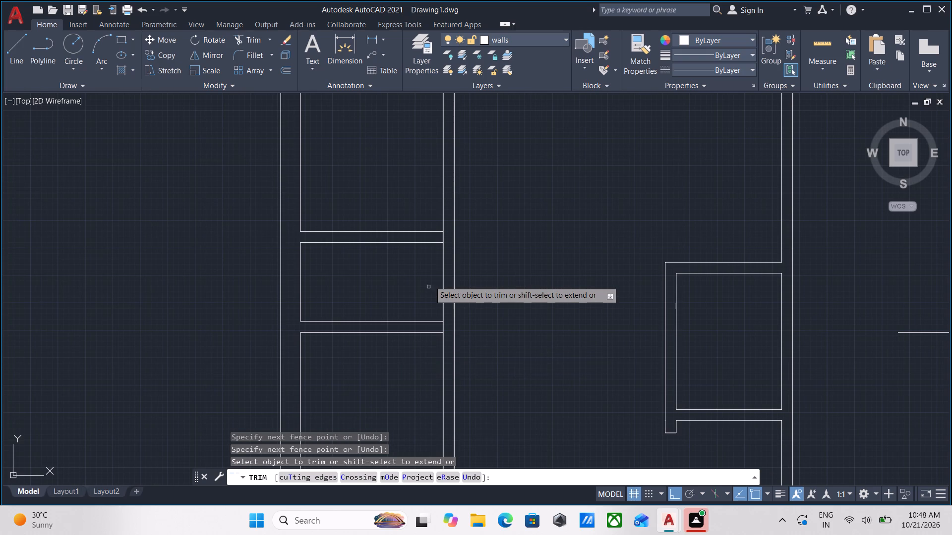
scroll(429, 280, "up", 1)
scroll(429, 280, "down", 1)
middle_click_drag(429, 280, 428, 309)
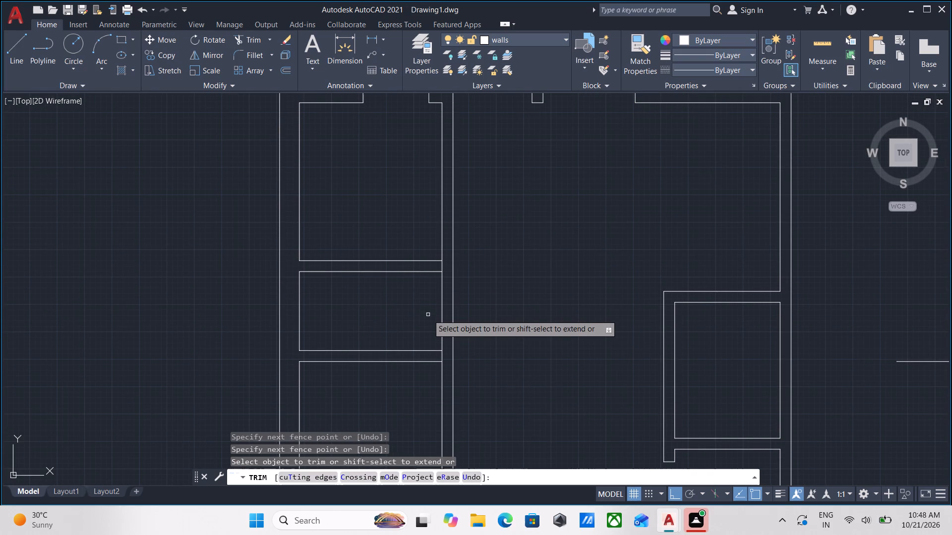
scroll(428, 315, "down", 2)
middle_click_drag(428, 315, 427, 344)
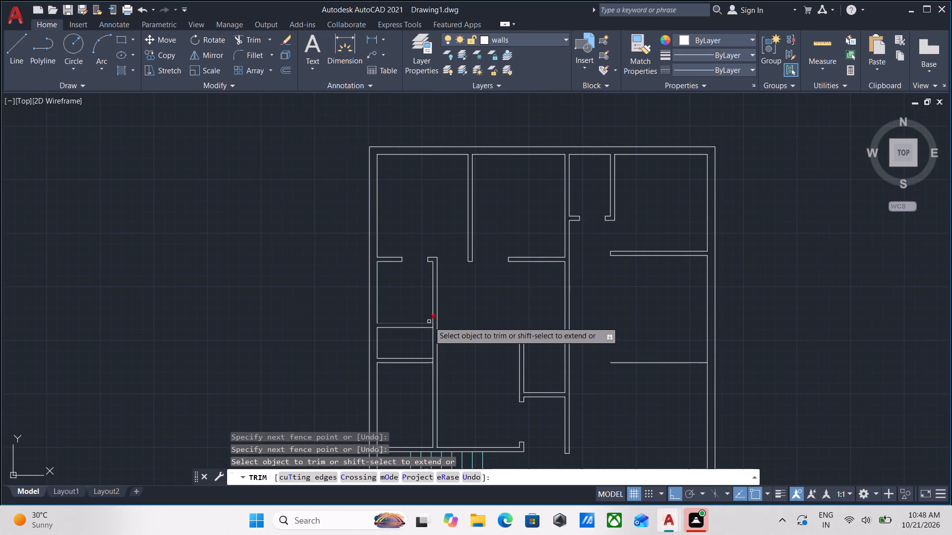
scroll(428, 322, "up", 2)
key("Escape")
Extend the small middle west room's north and south wall lines and the southwest room's north wall line to the corridor wall's east face.
type("ex")
key("Return")
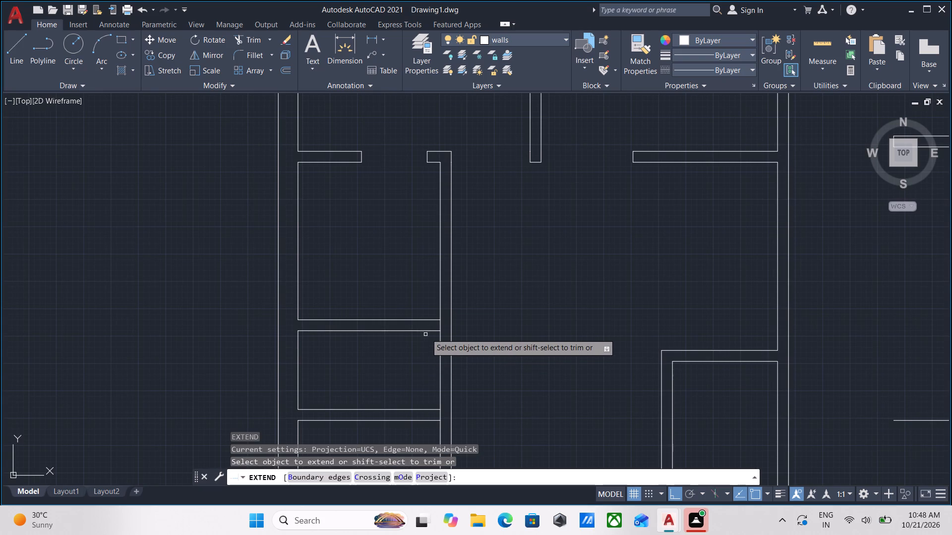
left_click(427, 330)
scroll(432, 384, "down", 1)
middle_click_drag(432, 384, 416, 337)
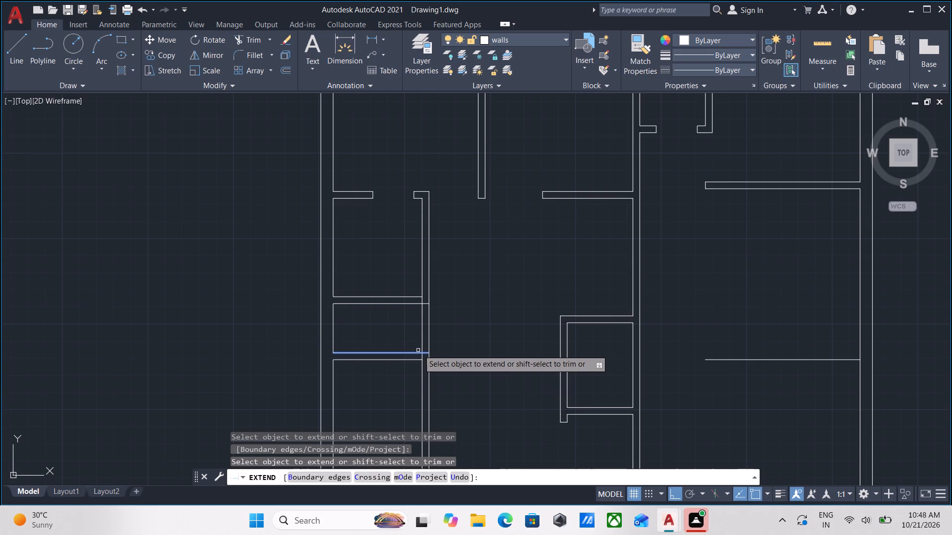
left_click(414, 352)
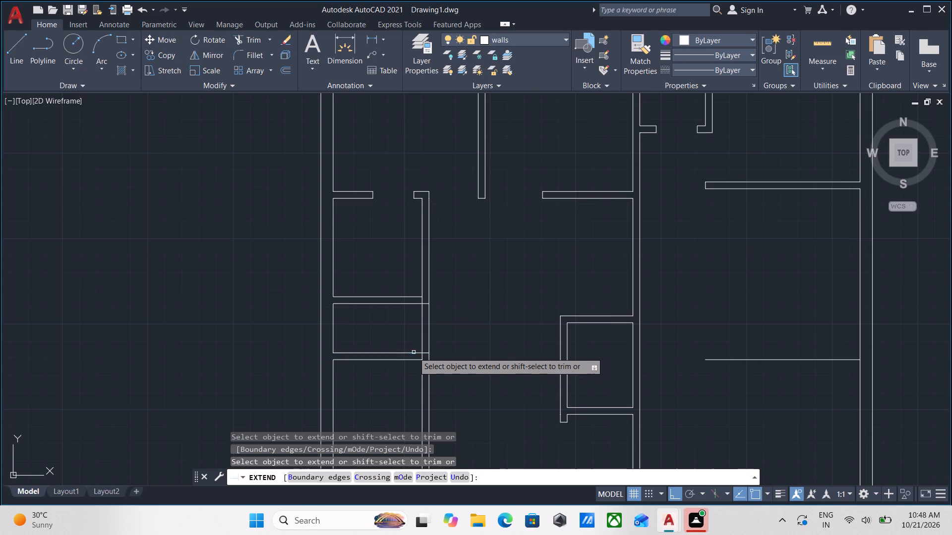
left_click(413, 361)
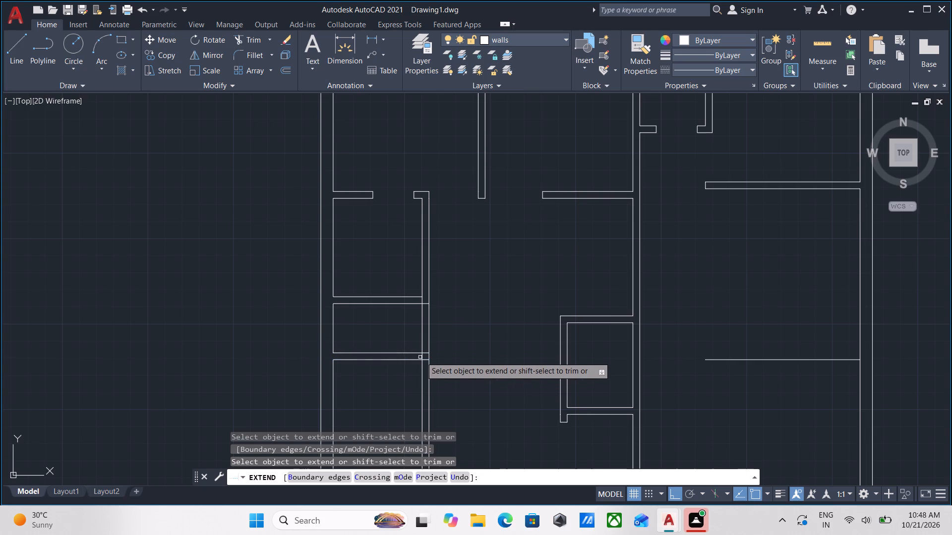
middle_click_drag(473, 381, 448, 323)
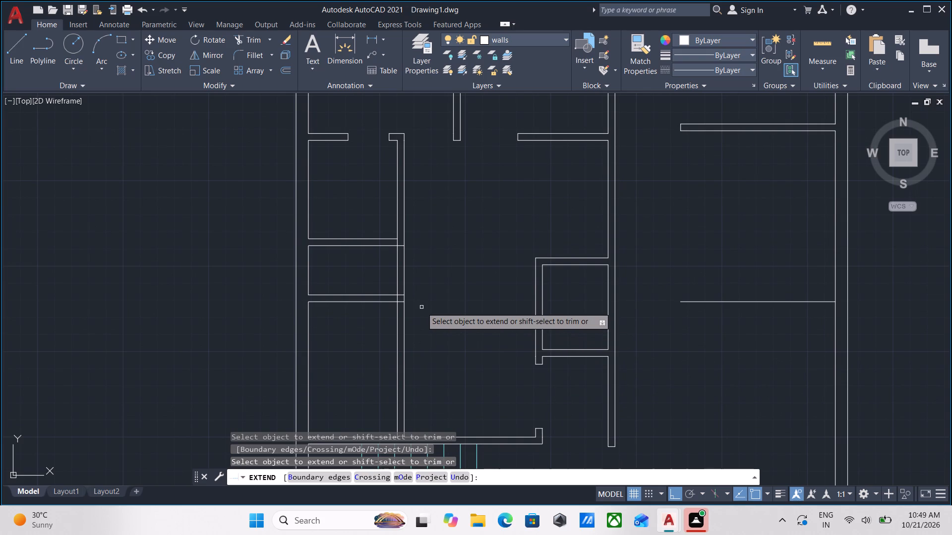
key("Escape")
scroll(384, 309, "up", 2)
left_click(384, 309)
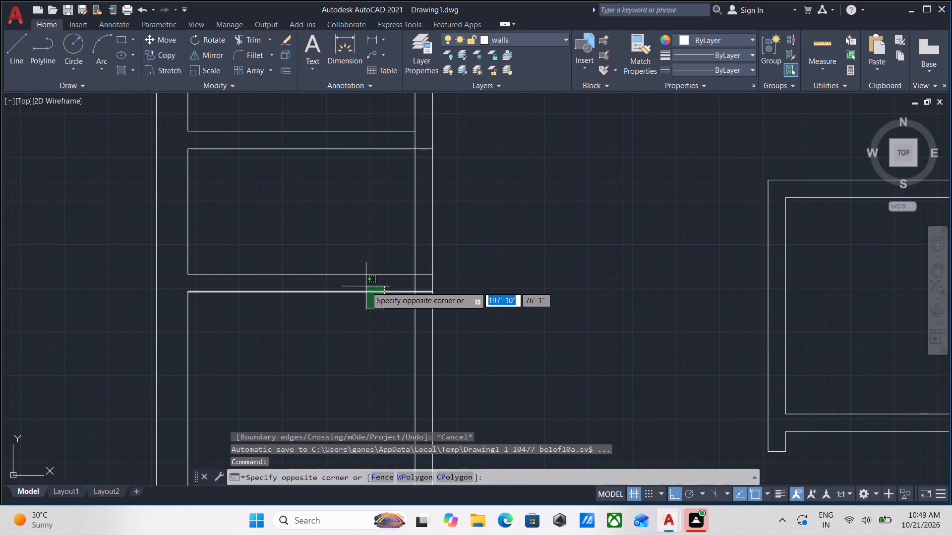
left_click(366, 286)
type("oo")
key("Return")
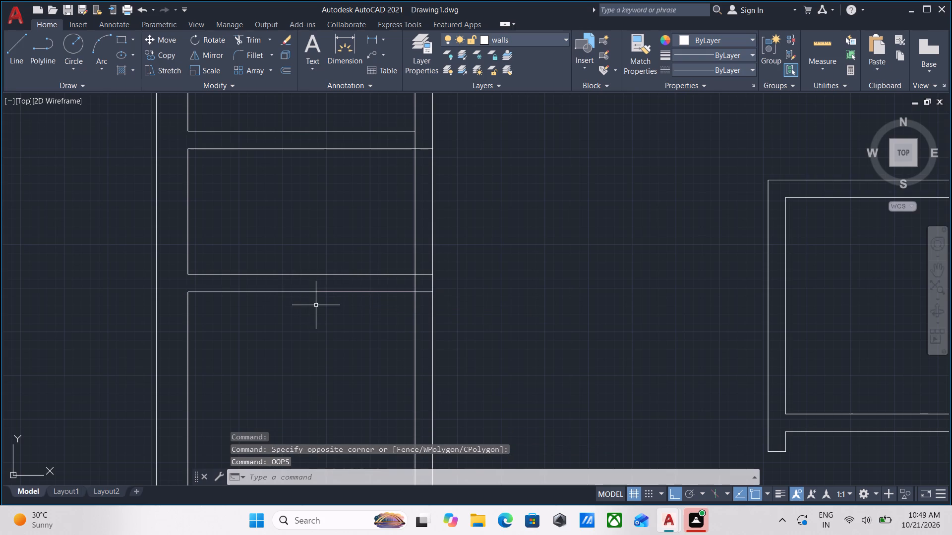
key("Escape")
Offset the southwest room's extended north wall line 2'6" to the south as the second jamb of its doorway.
left_click(324, 300)
left_click(304, 284)
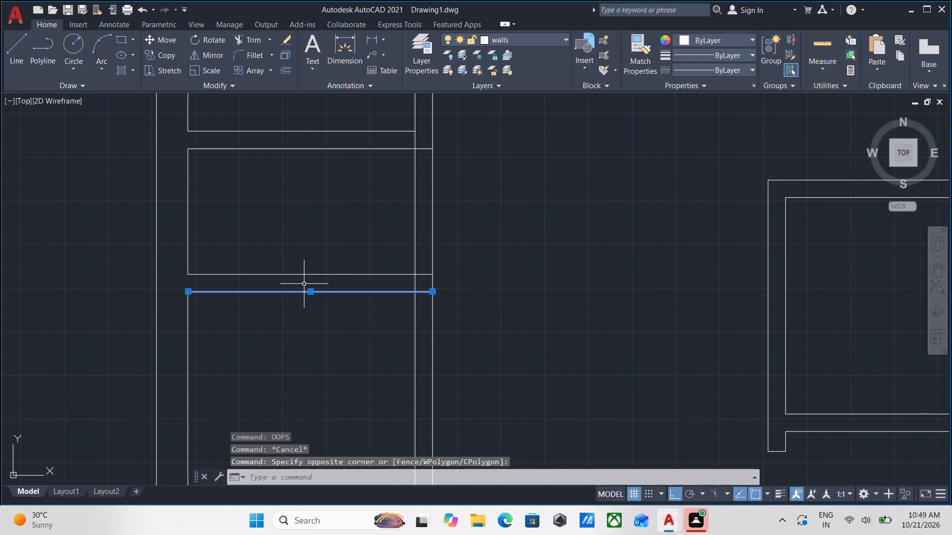
key("o")
key("Return")
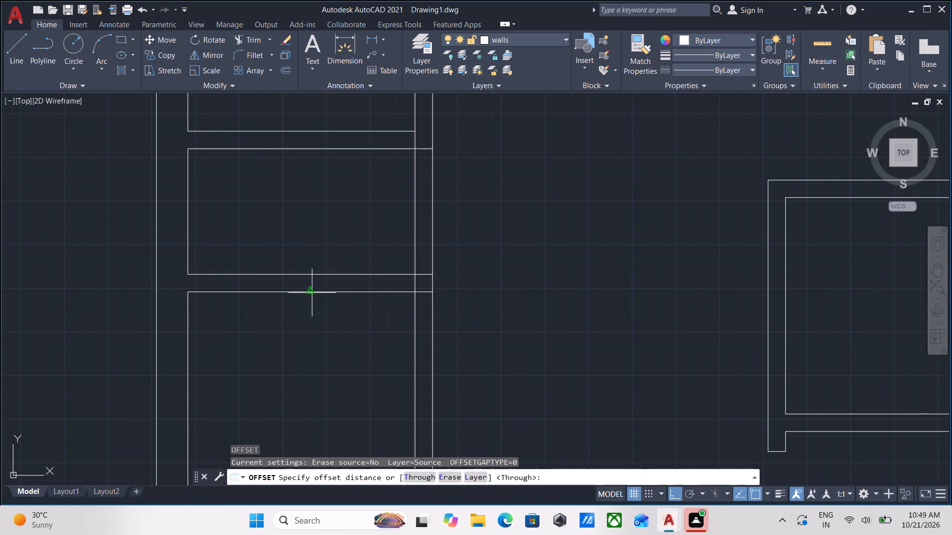
left_click(312, 293)
left_click(313, 333)
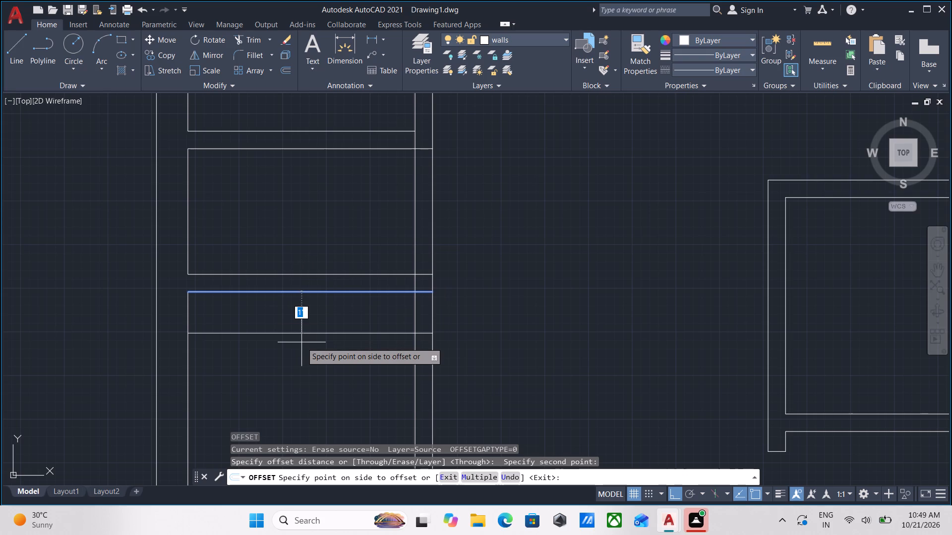
key("2")
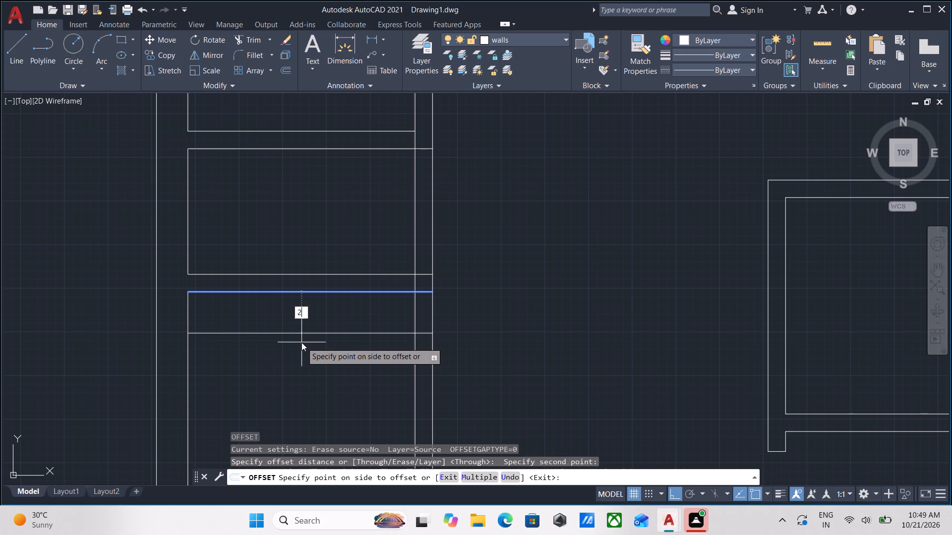
key("apostrophe")
key("5")
key("BackSpace")
key("6")
key("shift+quotedbl")
key("Return")
scroll(301, 342, "down", 2)
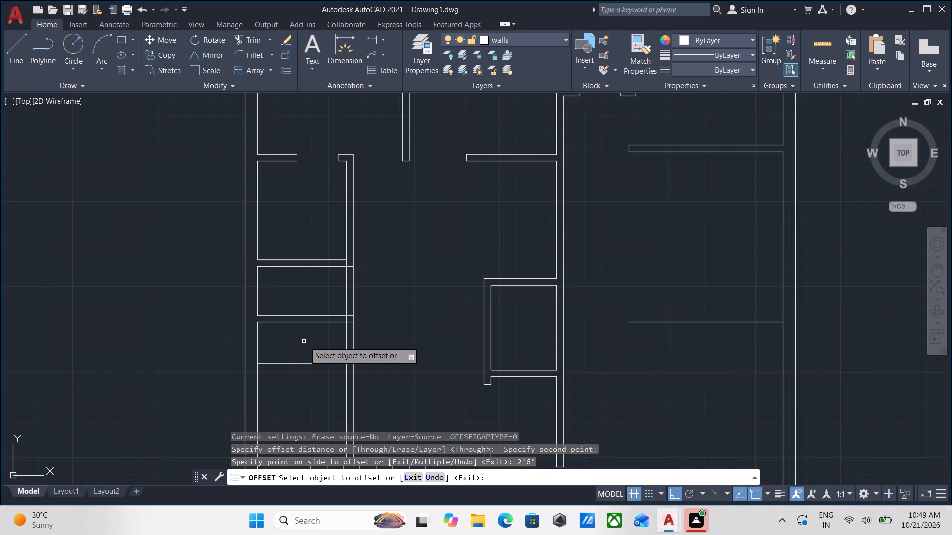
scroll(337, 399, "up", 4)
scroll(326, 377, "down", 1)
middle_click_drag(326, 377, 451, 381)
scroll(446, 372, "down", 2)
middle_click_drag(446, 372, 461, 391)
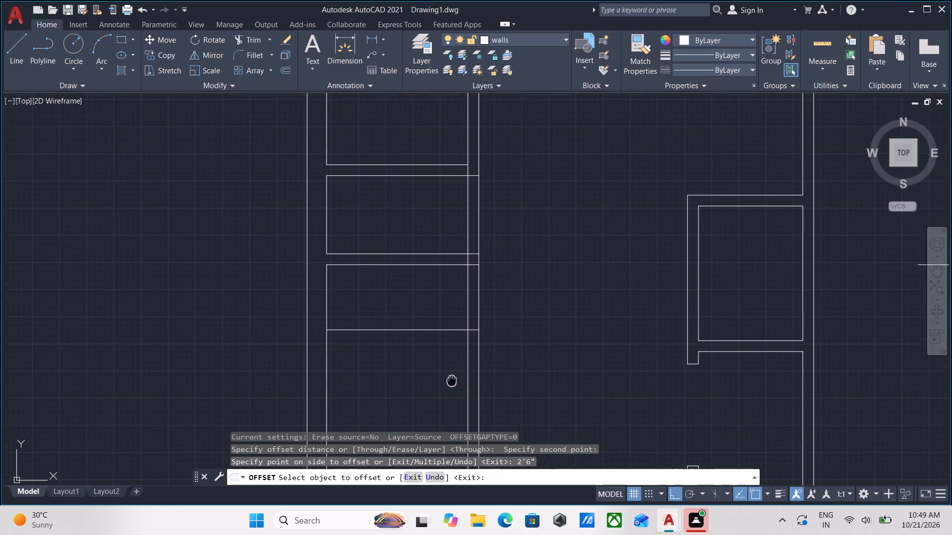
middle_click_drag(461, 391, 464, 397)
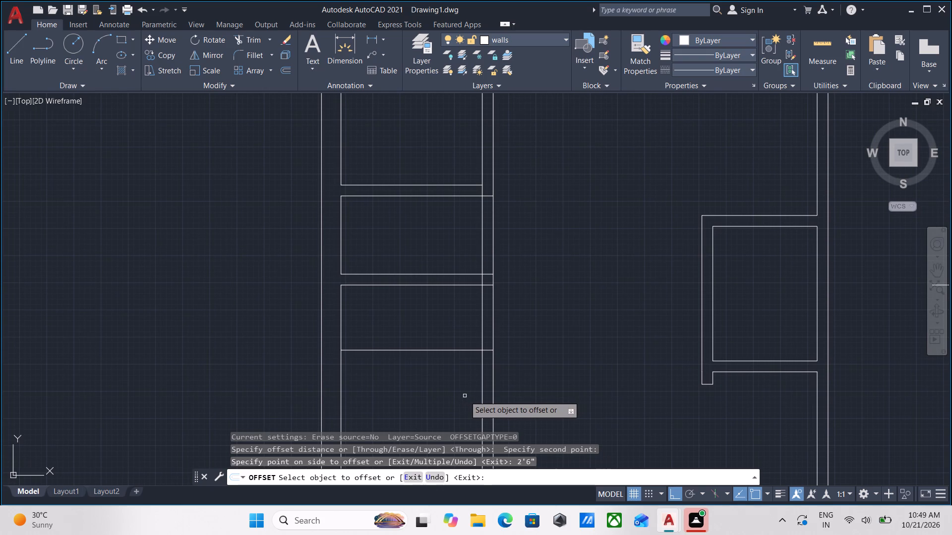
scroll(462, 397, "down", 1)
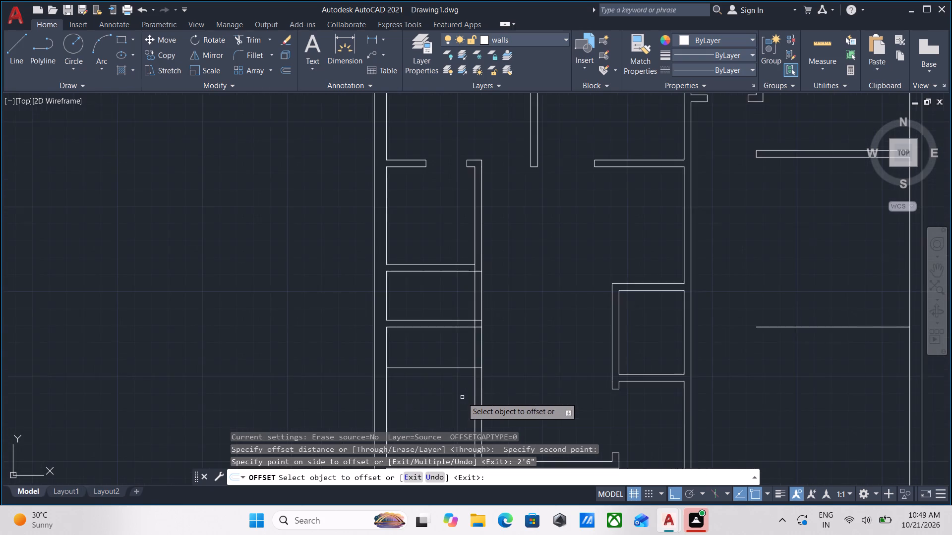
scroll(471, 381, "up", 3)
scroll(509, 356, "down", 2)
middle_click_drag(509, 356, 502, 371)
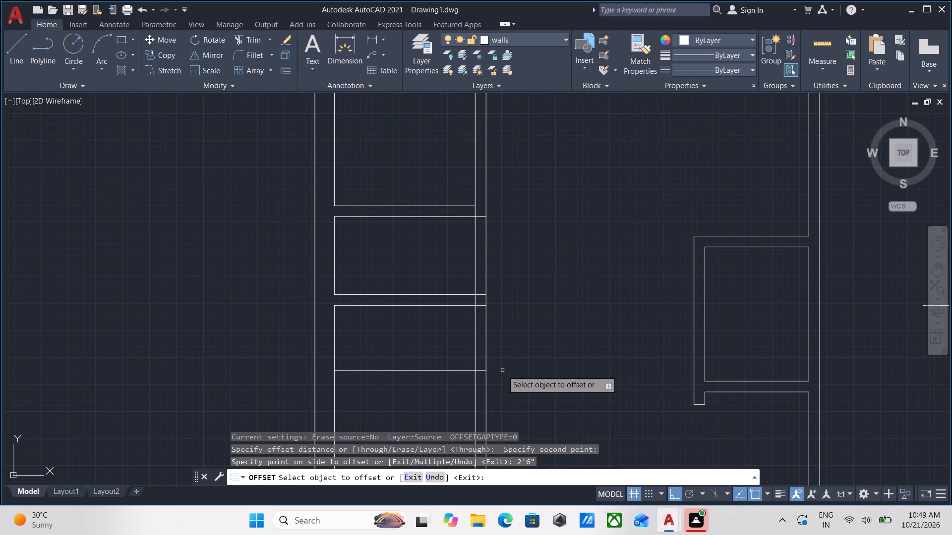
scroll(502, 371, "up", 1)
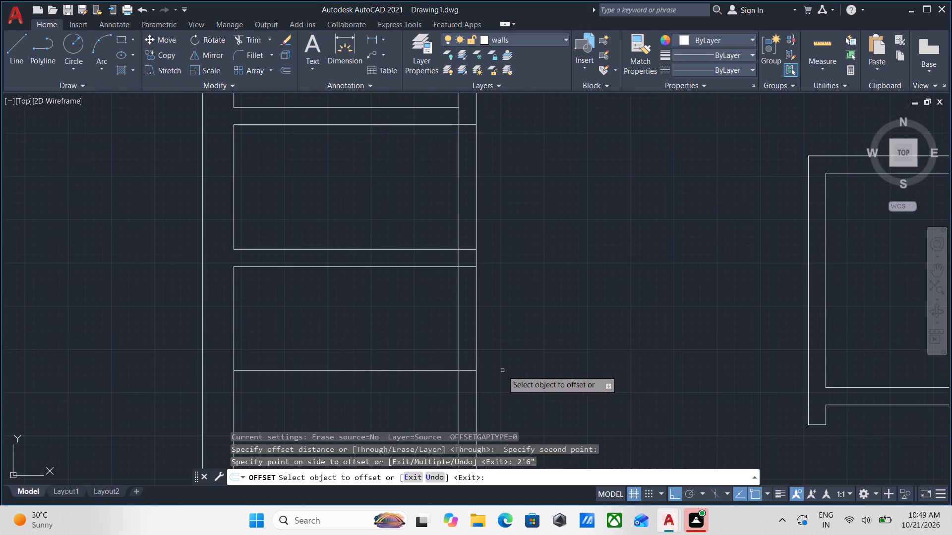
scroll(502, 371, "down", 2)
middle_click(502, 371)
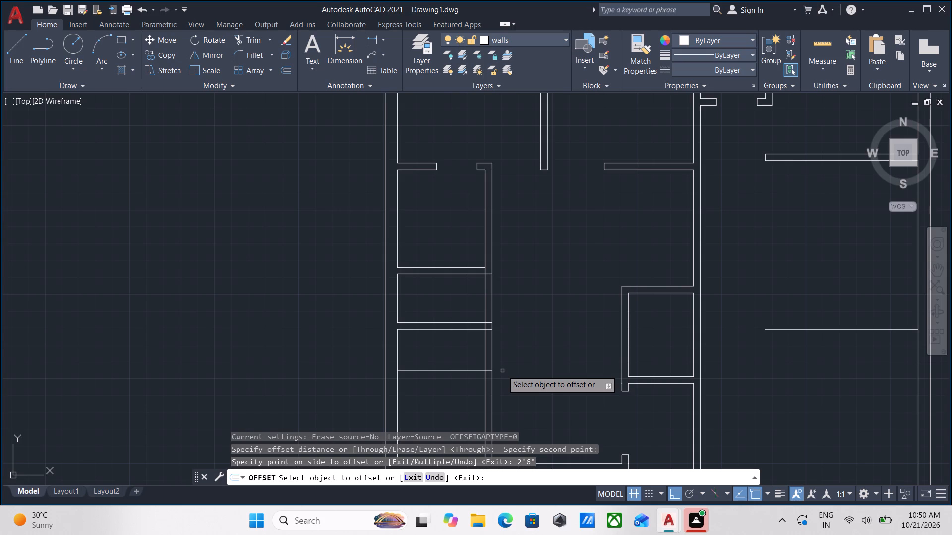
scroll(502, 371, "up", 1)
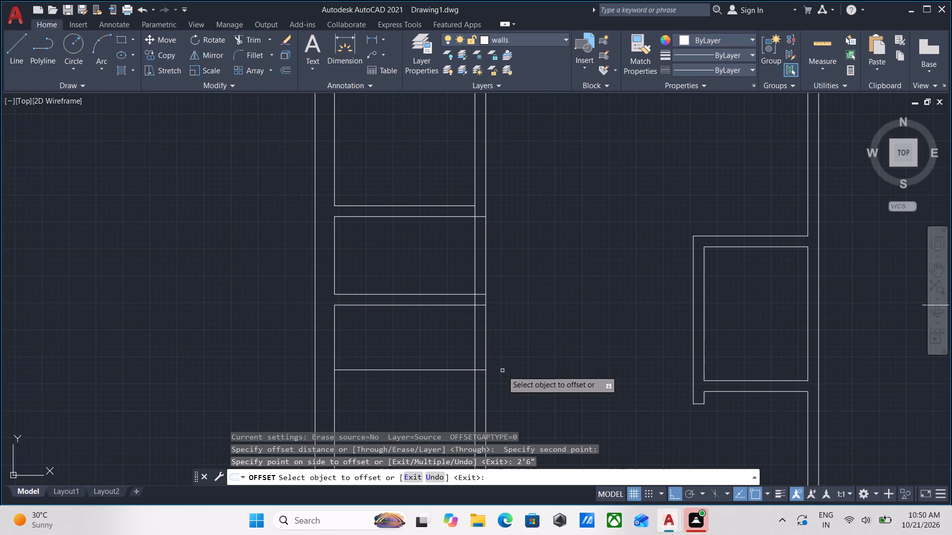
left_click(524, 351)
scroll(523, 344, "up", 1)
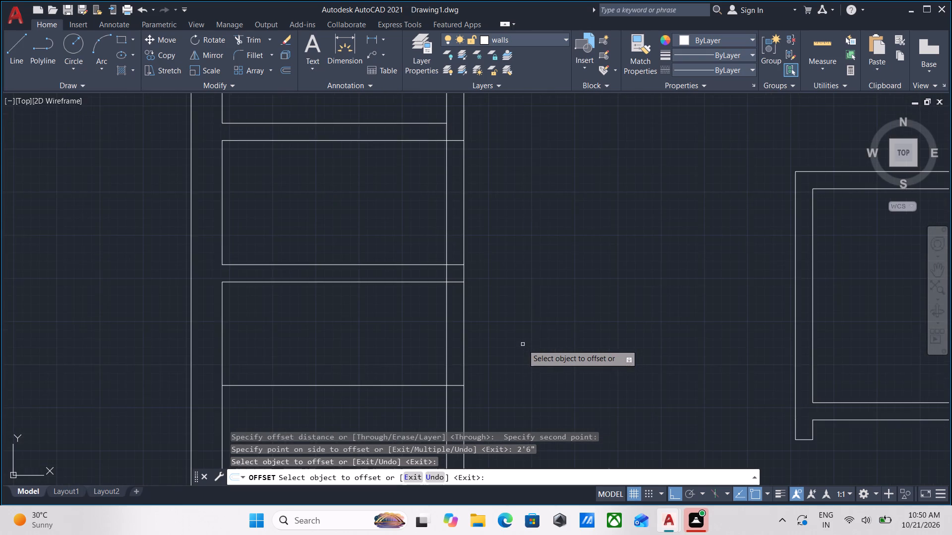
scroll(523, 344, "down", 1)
Trim both lines of the southwest room's east wall between the two jamb lines to open the doorway.
key("Escape")
type("tr")
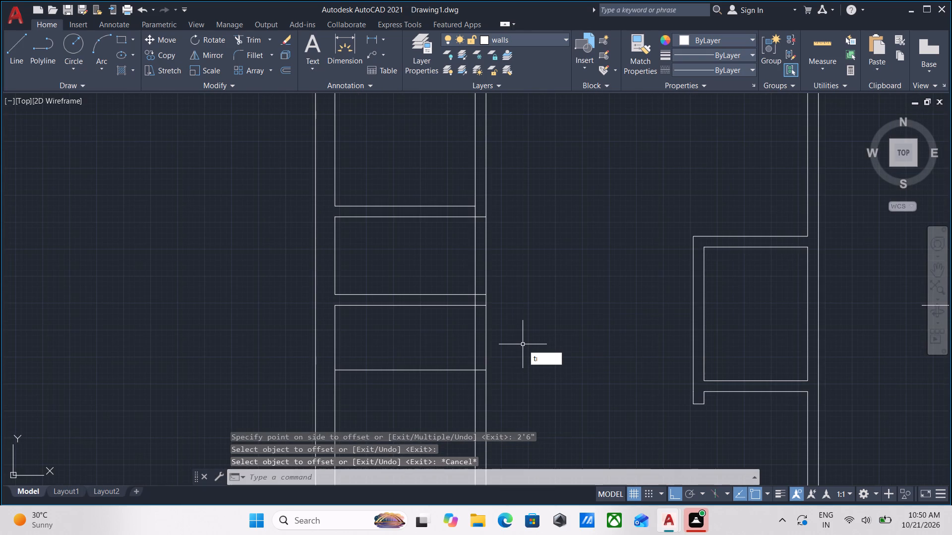
key("Return")
left_click(523, 344)
left_click(421, 354)
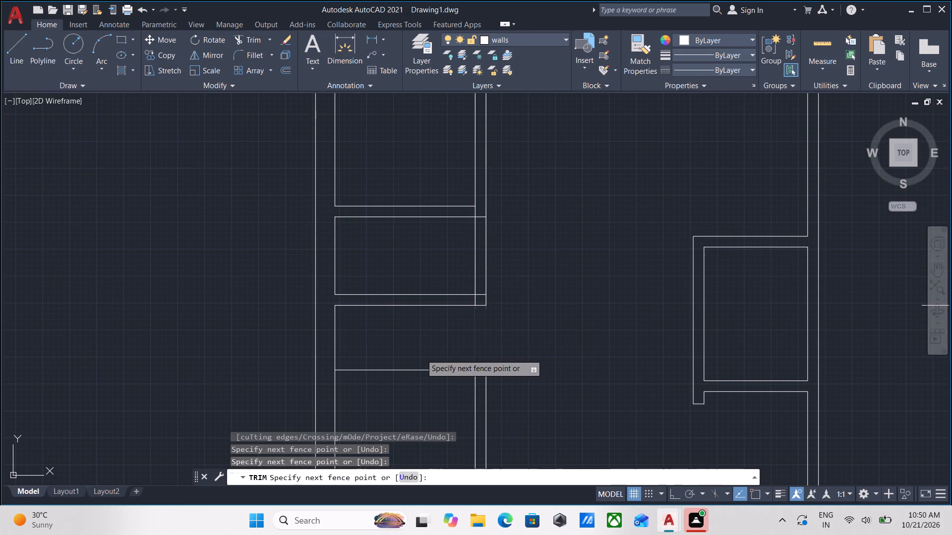
Trim away the rest of the offset jamb line running across the inside of the southwest room.
left_click(385, 352)
left_click(388, 411)
scroll(392, 396, "down", 2)
middle_click_drag(392, 394, 392, 383)
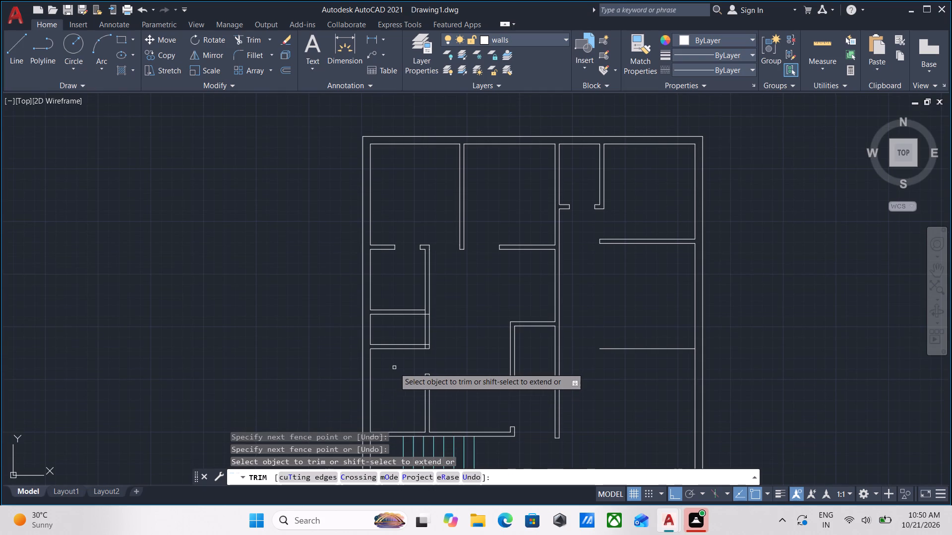
scroll(412, 312, "up", 2)
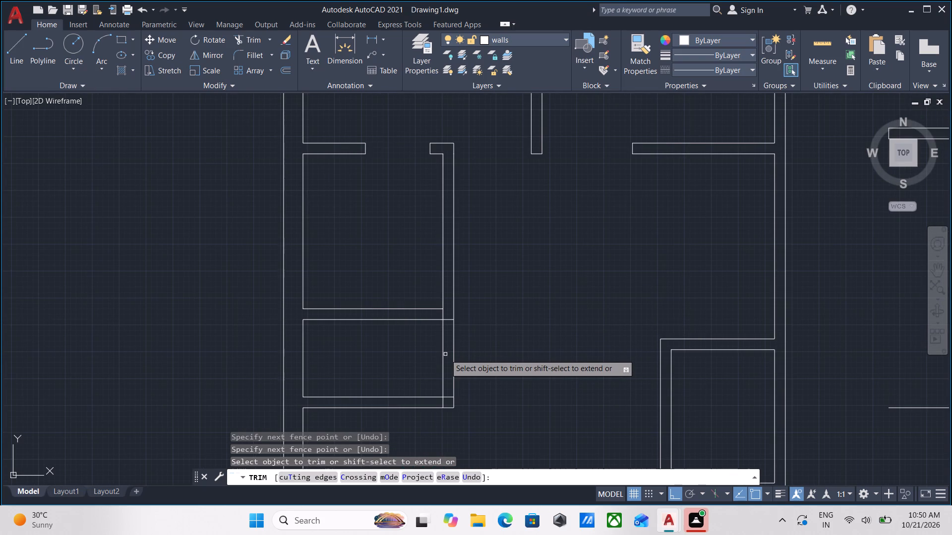
middle_click_drag(365, 359, 373, 375)
scroll(365, 359, "down", 1)
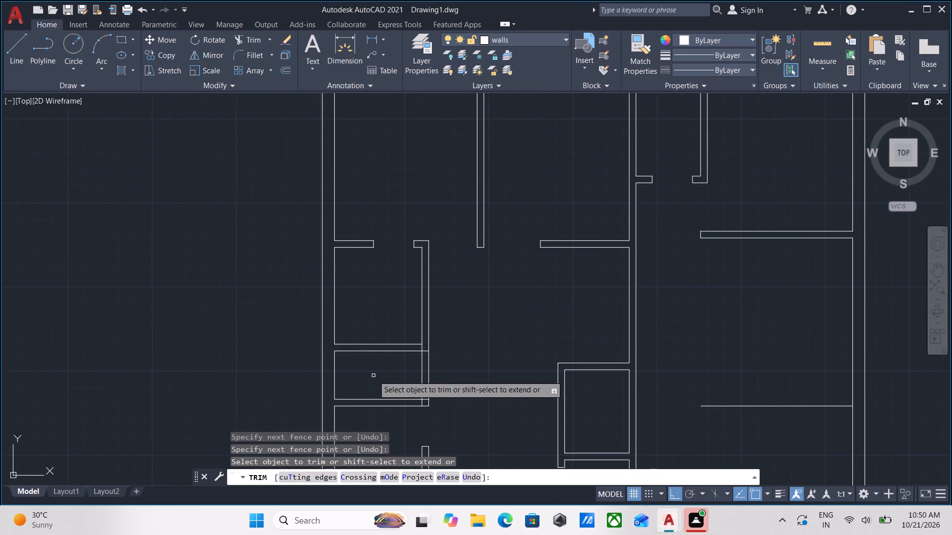
key("Escape")
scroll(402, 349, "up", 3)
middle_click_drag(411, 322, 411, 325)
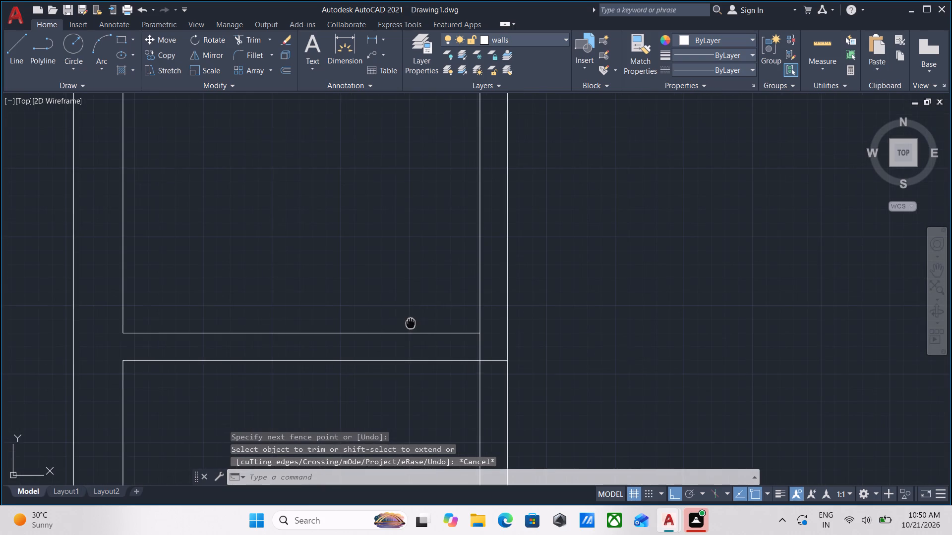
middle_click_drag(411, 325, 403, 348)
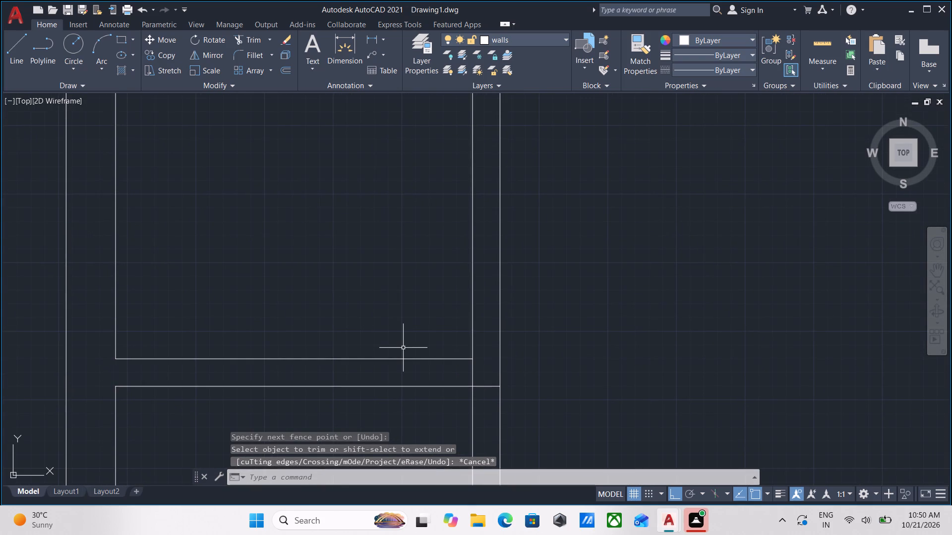
Extend the south wall line of the room north of the small middle west room to the corridor wall's east face.
type("ex")
key("Return")
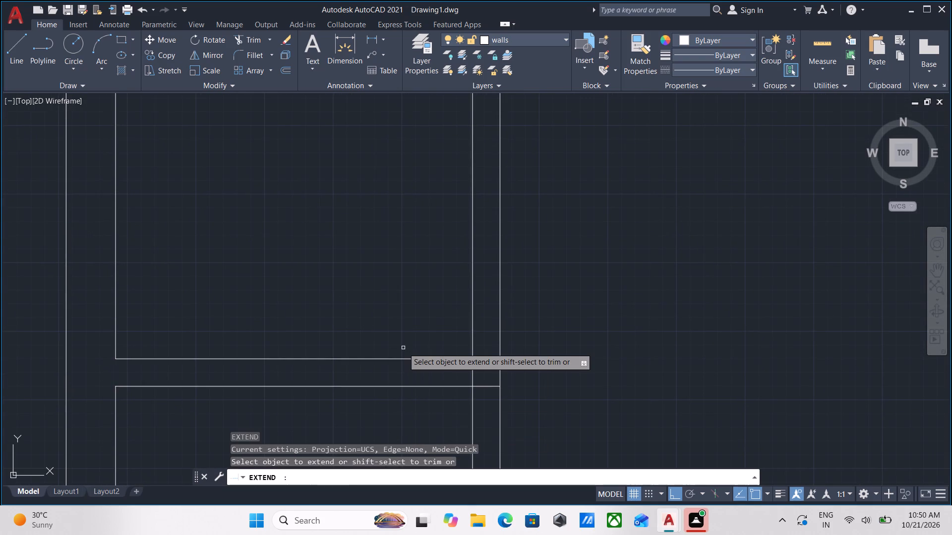
left_click(409, 360)
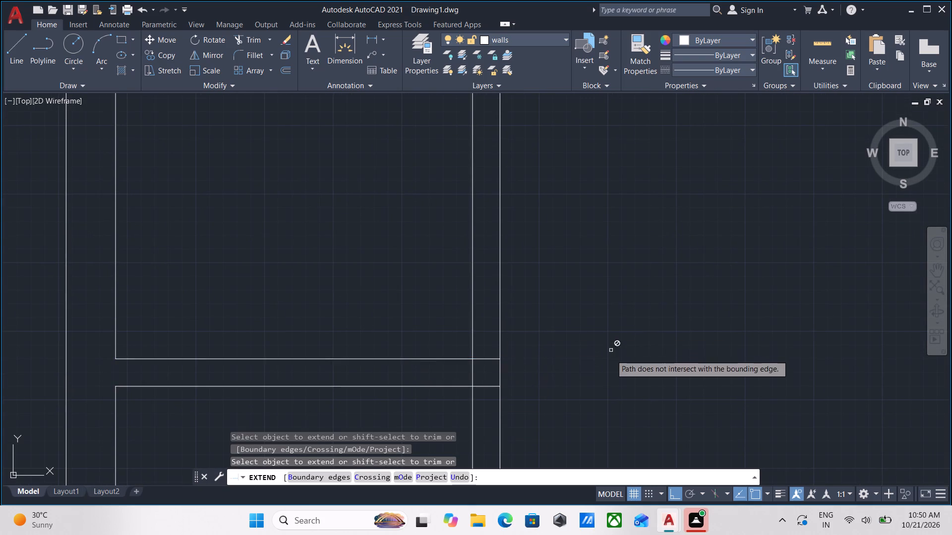
scroll(607, 361, "down", 1)
middle_click_drag(606, 362, 594, 263)
scroll(599, 347, "down", 2)
middle_click_drag(599, 347, 594, 298)
key("Escape")
Trim the corridor wall's inner west line along the small middle west room and across its north and south wall junctions.
scroll(568, 285, "up", 2)
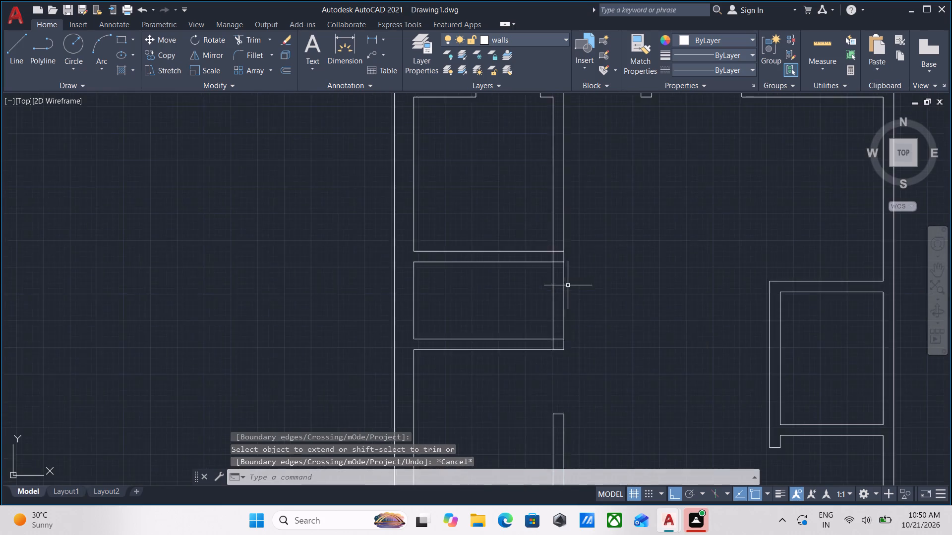
type("tr")
key("Return")
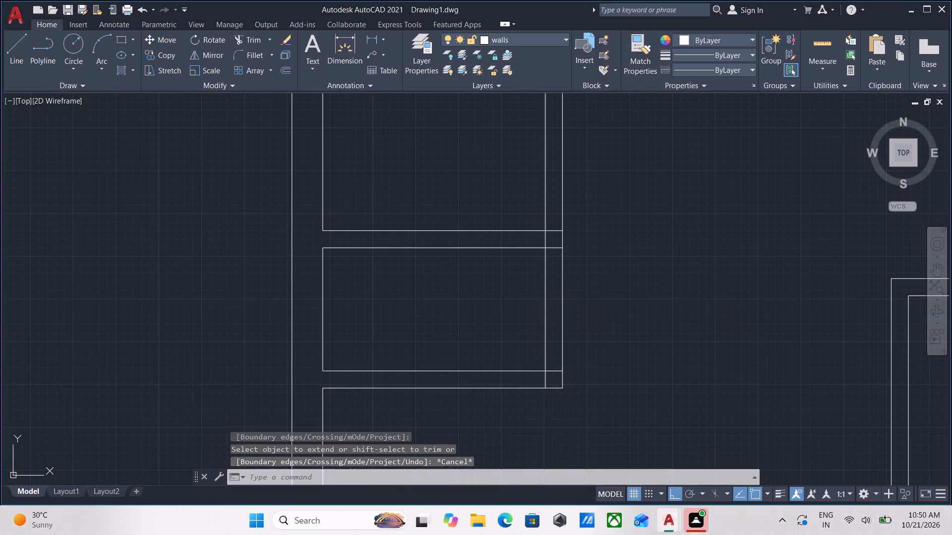
left_click(550, 296)
left_click(501, 301)
scroll(546, 235, "up", 1)
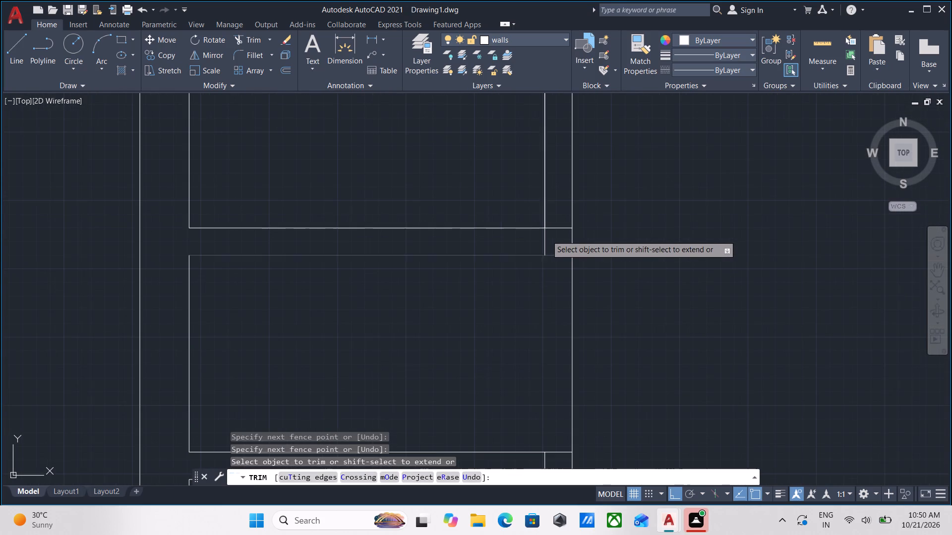
left_click(551, 240)
left_click(524, 240)
middle_click_drag(519, 338, 500, 226)
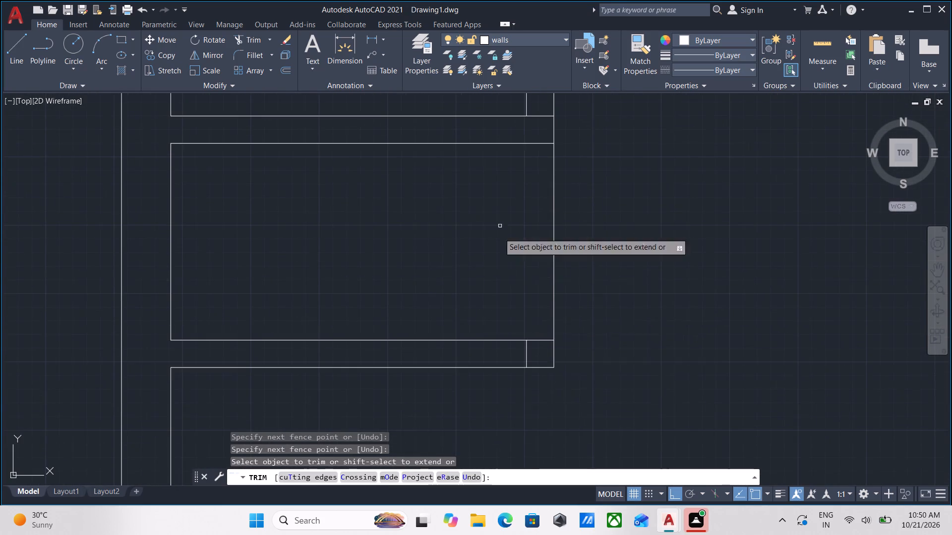
scroll(523, 354, "up", 2)
left_click(558, 350)
left_click(495, 350)
scroll(507, 355, "down", 4)
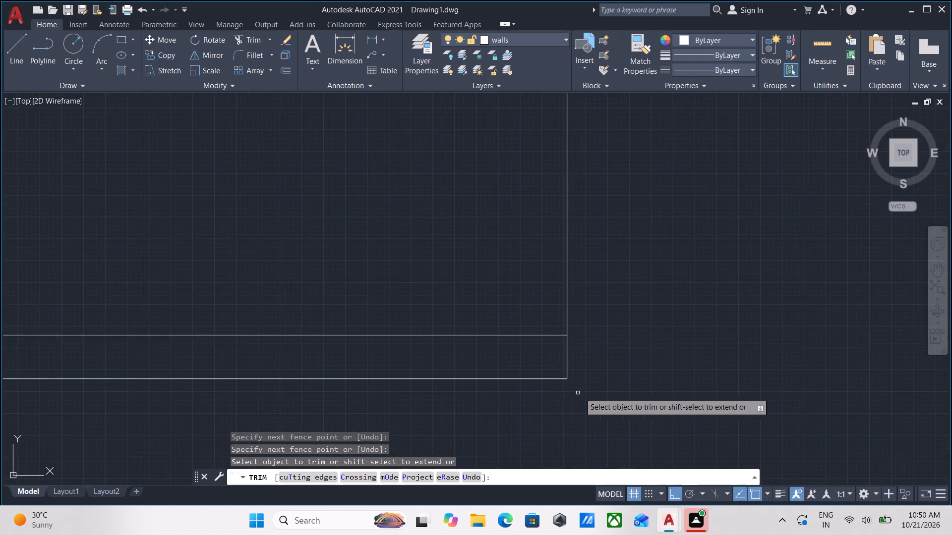
scroll(616, 388, "down", 4)
middle_click_drag(625, 386, 572, 282)
scroll(600, 319, "down", 2)
middle_click_drag(601, 320, 583, 274)
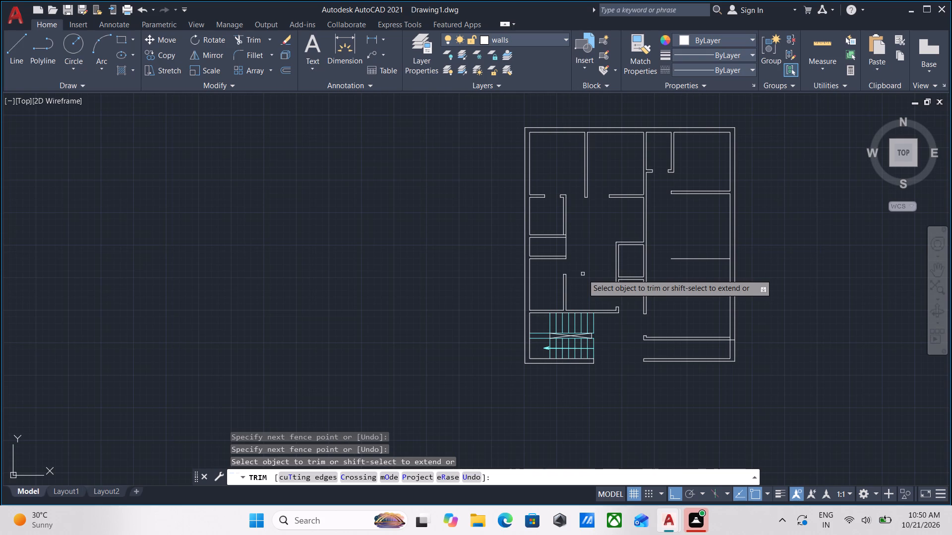
scroll(583, 274, "up", 2)
middle_click_drag(548, 256, 560, 331)
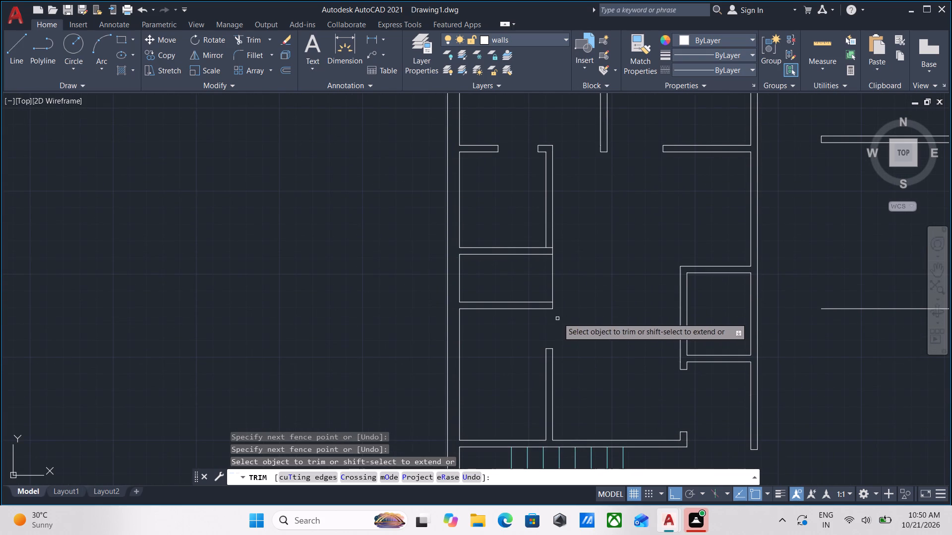
key("Escape")
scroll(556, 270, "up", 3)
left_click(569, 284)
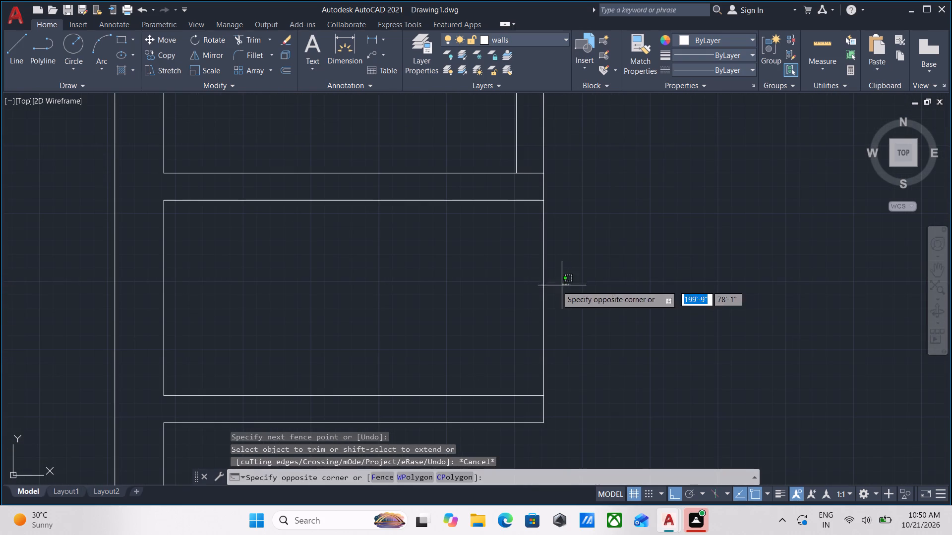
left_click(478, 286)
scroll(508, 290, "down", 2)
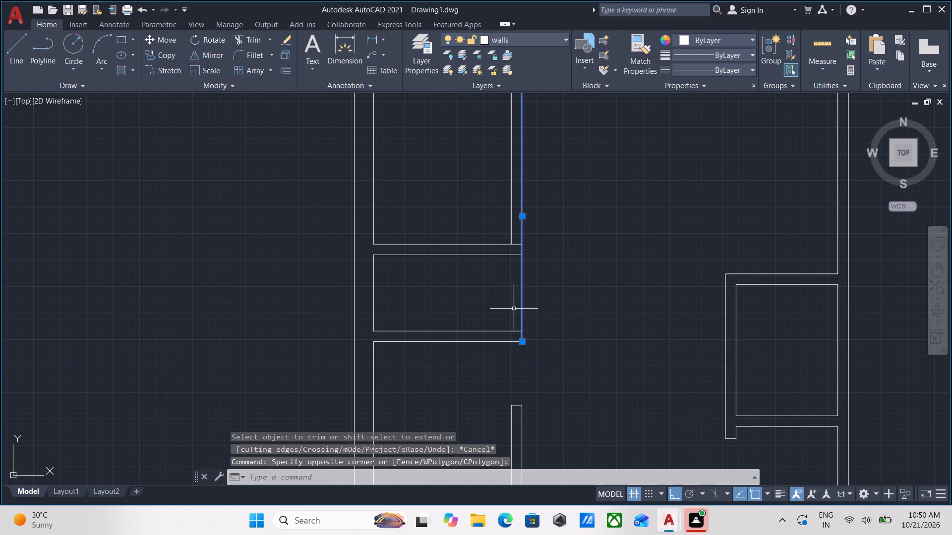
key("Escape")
Examine the west rooms, the southwest room's doorway and the staircase walls for remaining openings and junctions.
scroll(532, 317, "down", 1)
scroll(517, 337, "up", 1)
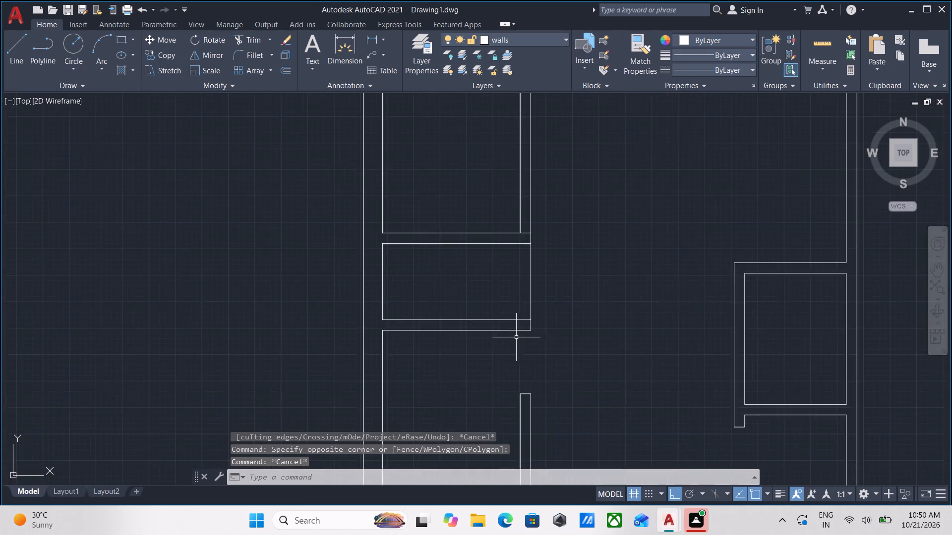
scroll(516, 337, "up", 1)
scroll(512, 339, "down", 2)
middle_click_drag(510, 340, 565, 283)
middle_click_drag(499, 335, 514, 326)
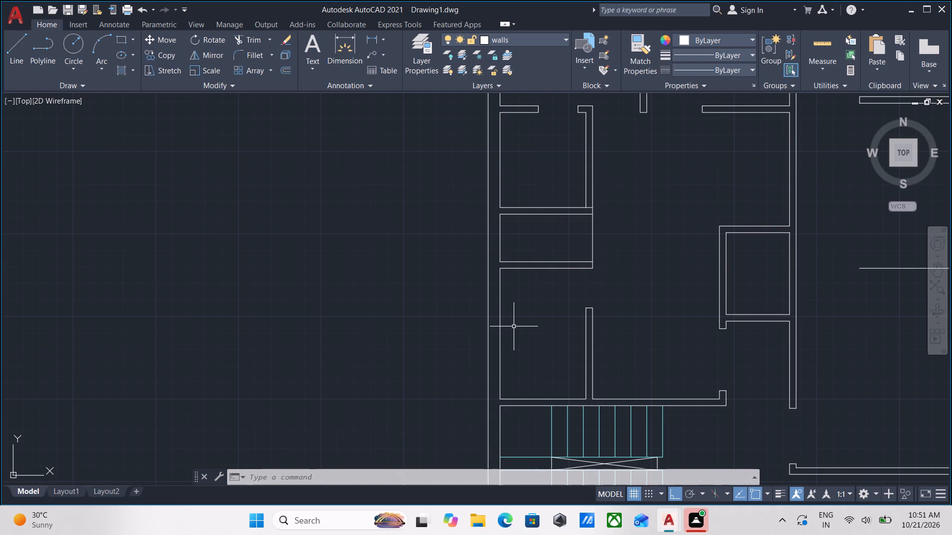
scroll(514, 326, "down", 1)
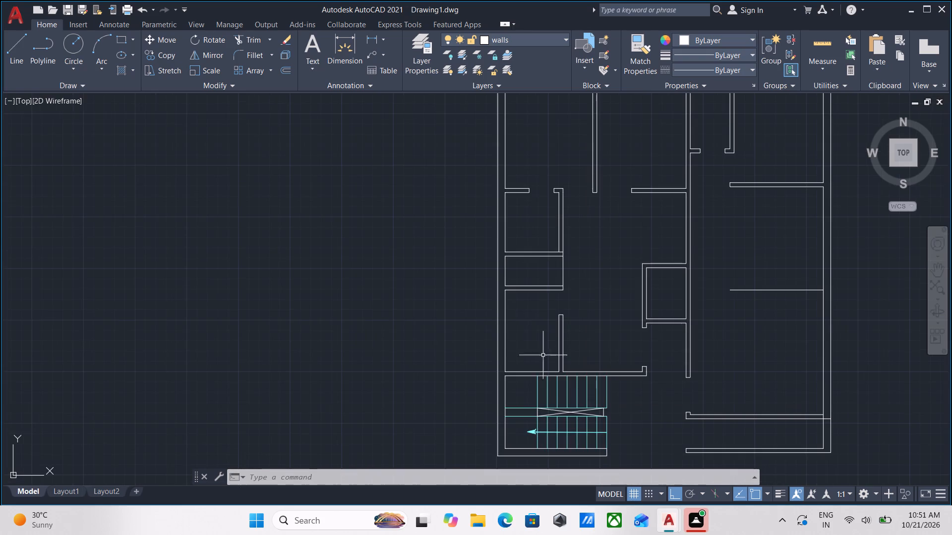
scroll(557, 439, "up", 2)
scroll(570, 401, "down", 1)
middle_click_drag(565, 398, 434, 365)
scroll(497, 358, "down", 2)
middle_click_drag(497, 358, 451, 392)
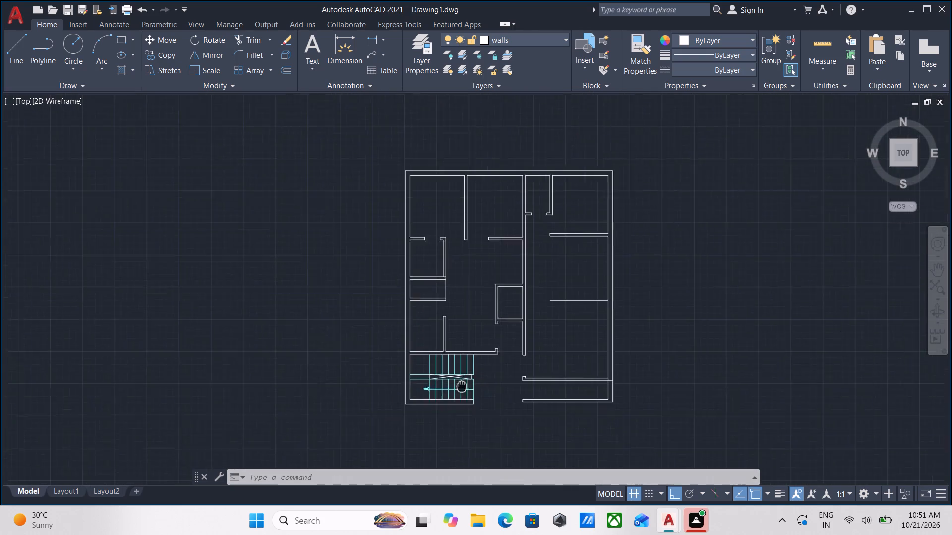
middle_click_drag(451, 392, 418, 410)
scroll(397, 366, "up", 2)
middle_click_drag(418, 378, 354, 406)
scroll(238, 343, "up", 1)
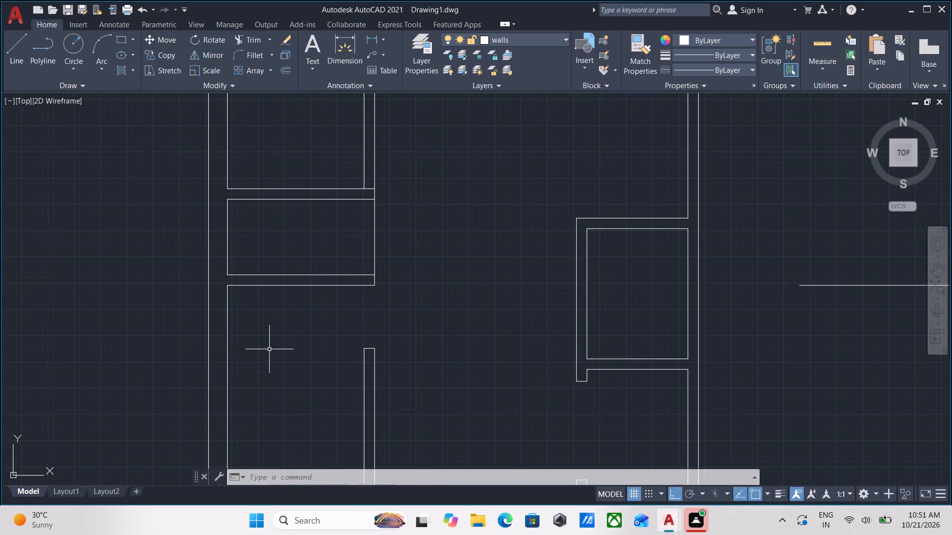
scroll(427, 356, "up", 1)
scroll(327, 301, "down", 1)
middle_click_drag(327, 310, 330, 364)
middle_click_drag(237, 375, 267, 236)
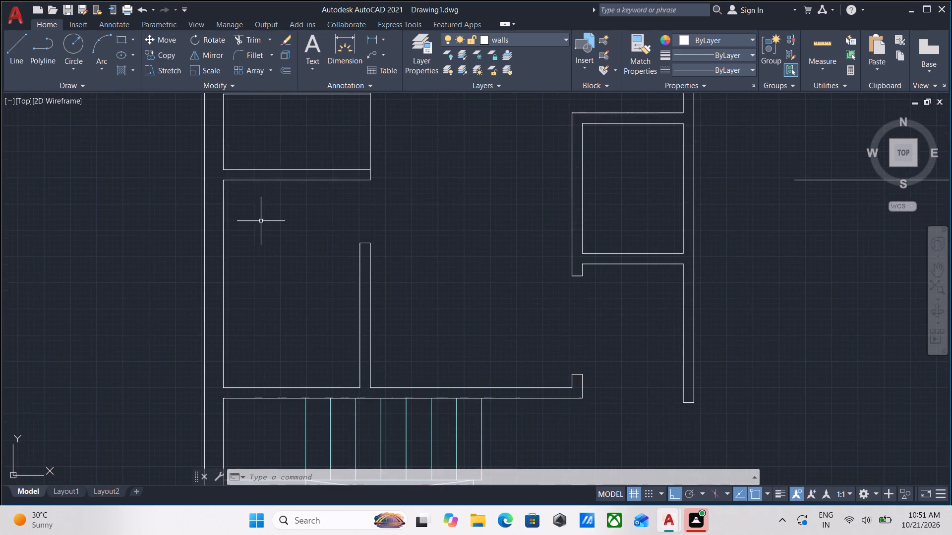
scroll(269, 356, "down", 2)
middle_click_drag(269, 356, 254, 294)
scroll(272, 300, "up", 3)
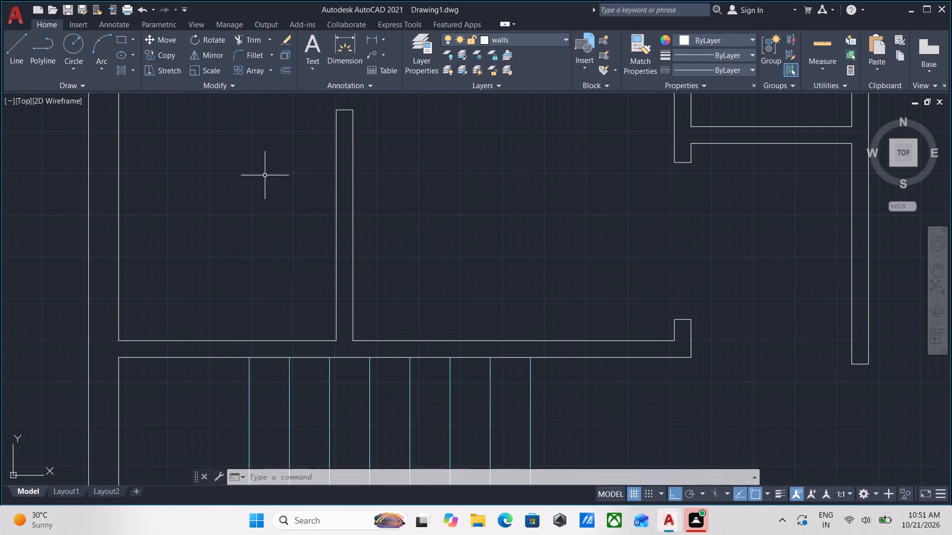
scroll(260, 153, "down", 2)
middle_click_drag(264, 156, 317, 310)
scroll(297, 188, "up", 3)
scroll(346, 211, "down", 3)
middle_click_drag(349, 223, 379, 173)
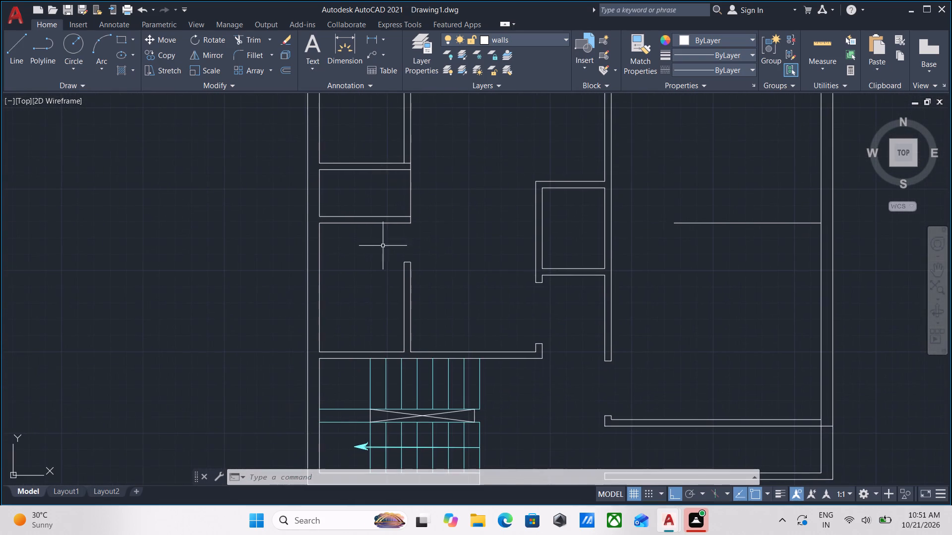
middle_click_drag(429, 288, 462, 214)
scroll(418, 283, "up", 2)
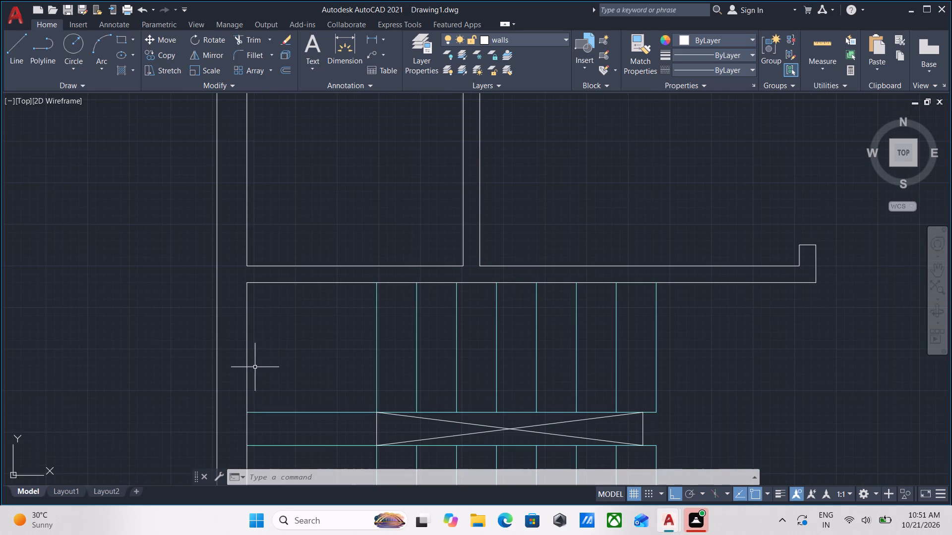
scroll(293, 354, "up", 1)
scroll(269, 361, "down", 3)
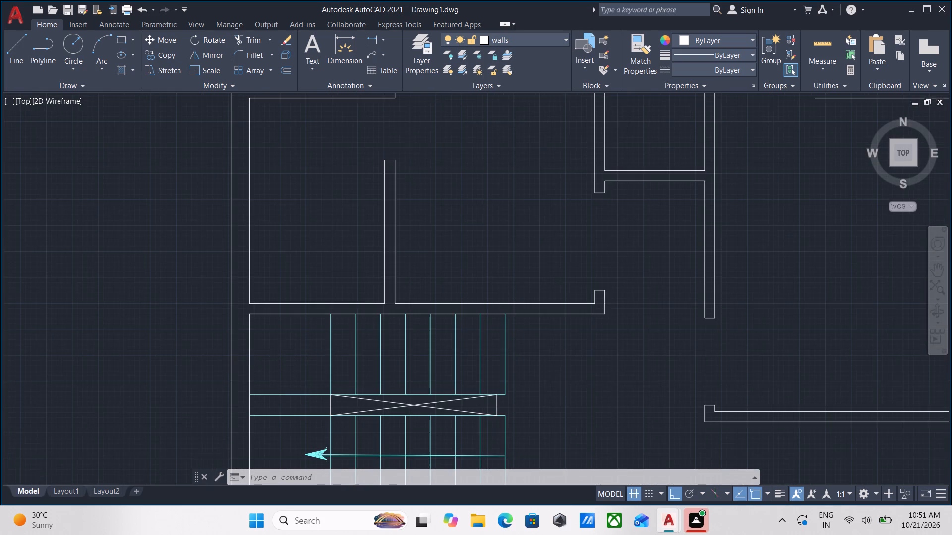
Examine the northern rooms' partitions and door openings from the northwest room across to the northeast room.
middle_click_drag(297, 352, 306, 386)
middle_click_drag(341, 284, 334, 391)
middle_click_drag(372, 282, 336, 401)
middle_click_drag(351, 278, 297, 310)
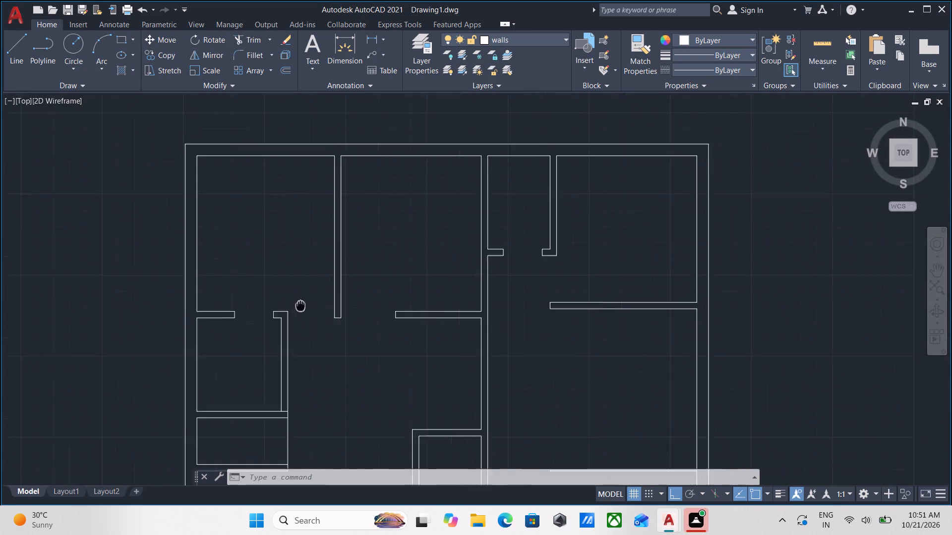
middle_click_drag(297, 310, 295, 374)
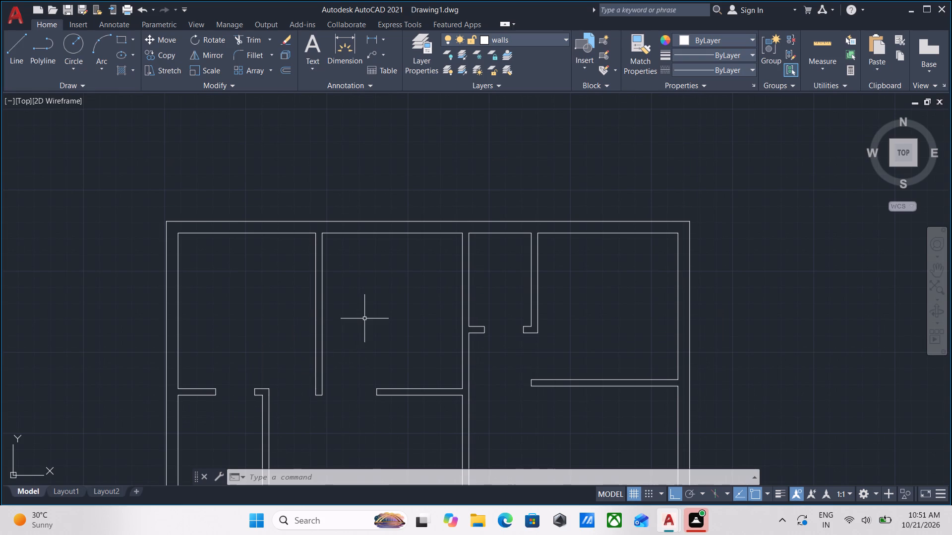
middle_click_drag(368, 317, 336, 323)
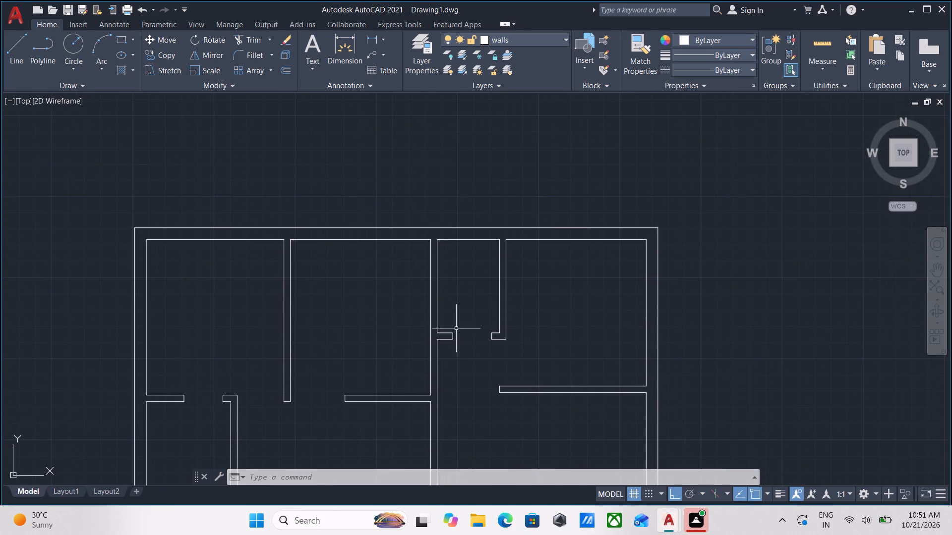
scroll(453, 336, "up", 1)
scroll(487, 328, "down", 1)
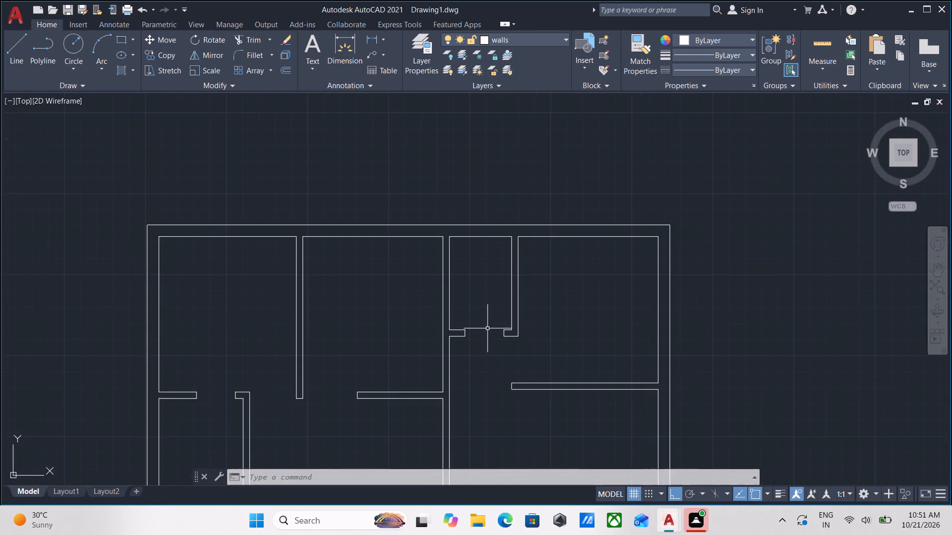
middle_click_drag(487, 328, 429, 324)
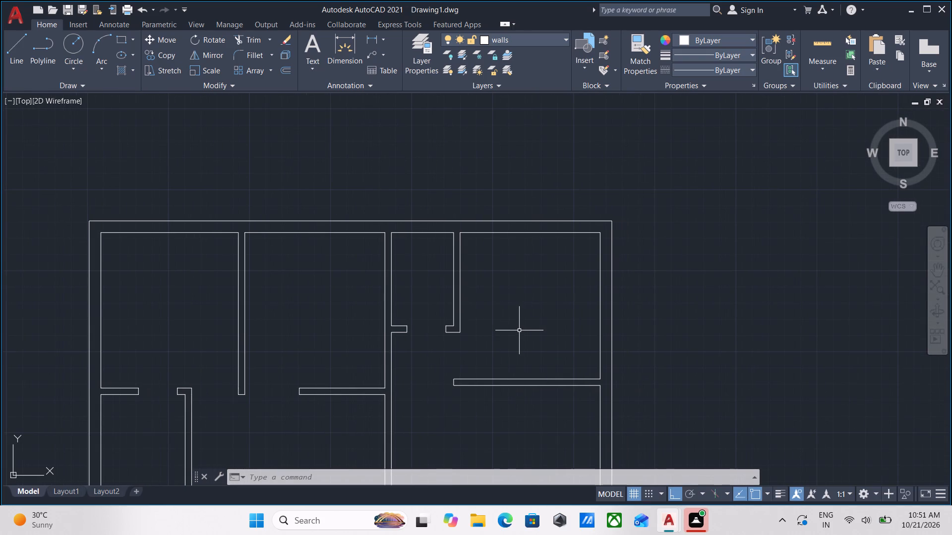
middle_click_drag(521, 336, 515, 265)
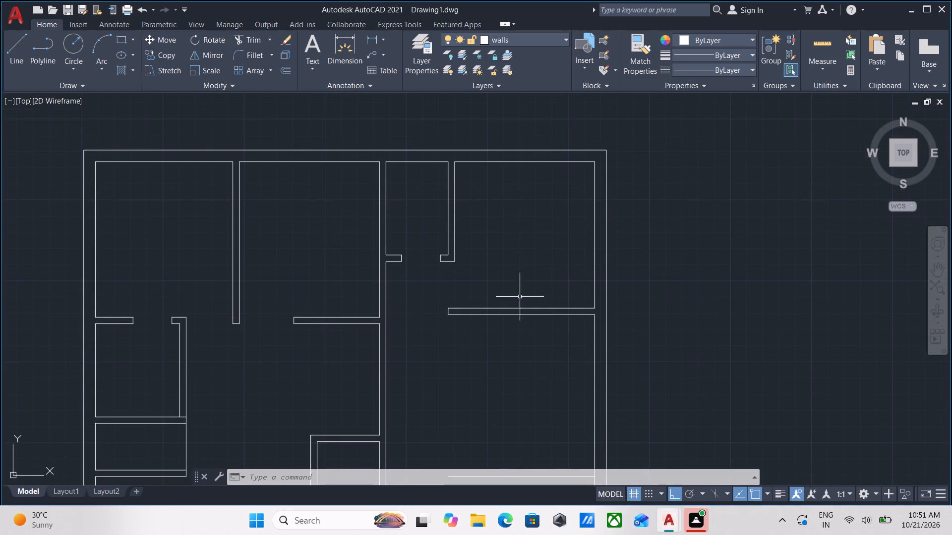
Examine the east rooms, the southern entrance area, the staircase and the central rooms for unfinished walls.
middle_click_drag(535, 360, 498, 240)
middle_click_drag(511, 343, 495, 266)
middle_click_drag(514, 327, 496, 275)
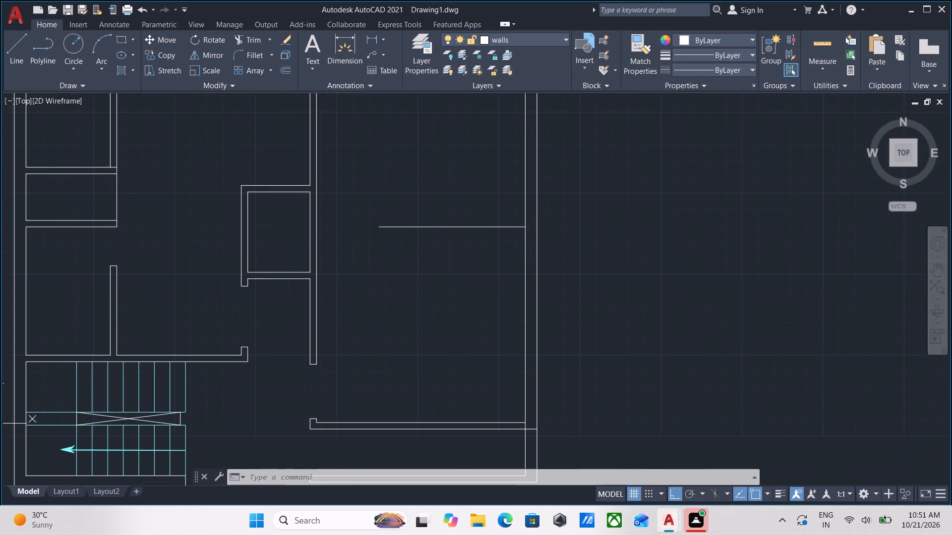
middle_click_drag(496, 275, 426, 214)
middle_click_drag(429, 283, 420, 215)
middle_click_drag(341, 297, 461, 331)
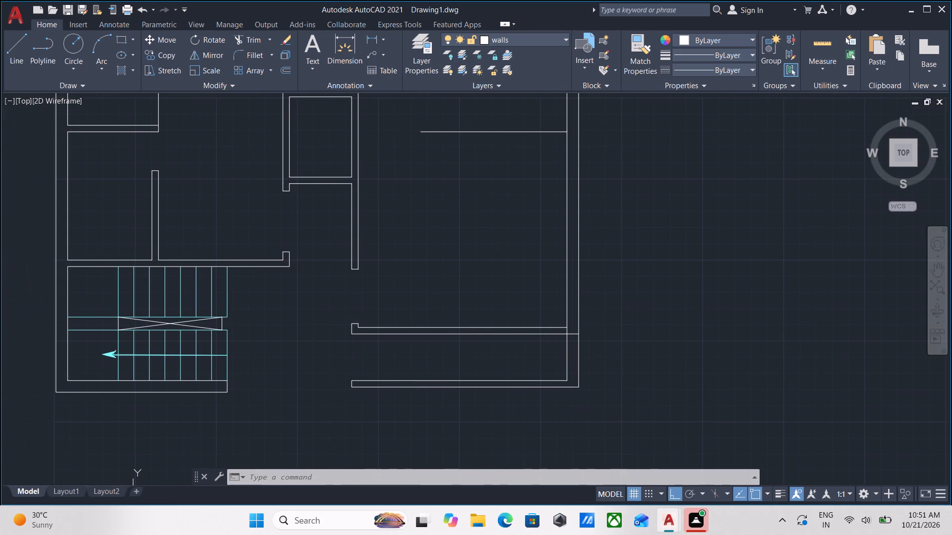
middle_click_drag(442, 320, 502, 355)
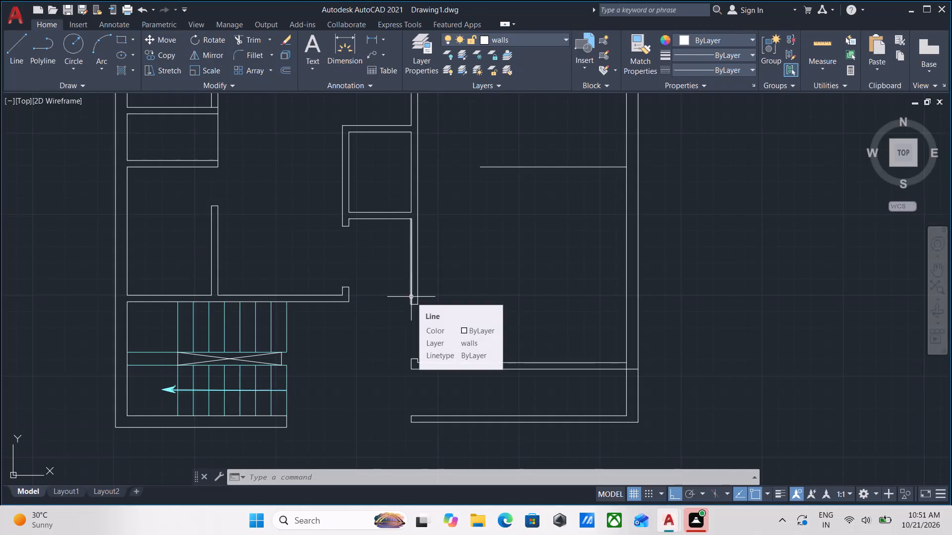
middle_click_drag(383, 353, 430, 310)
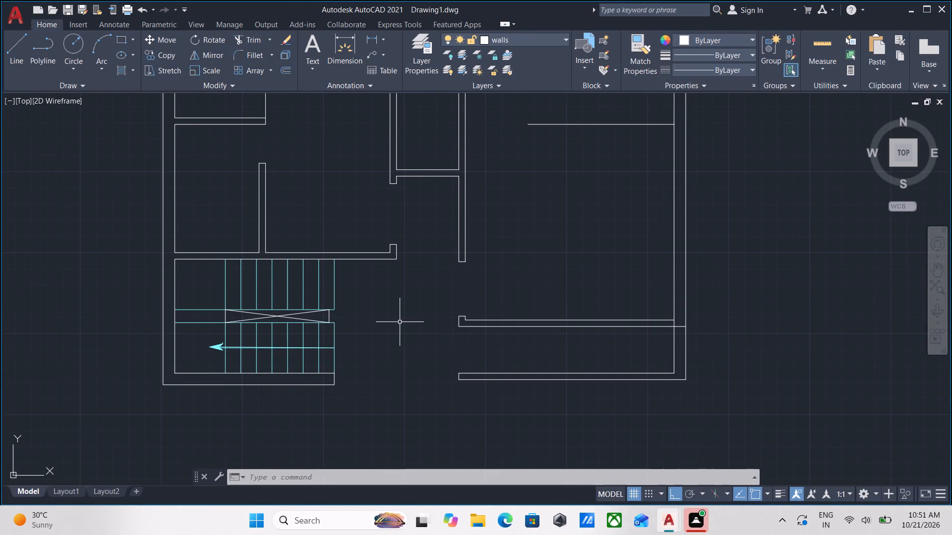
middle_click_drag(400, 322, 498, 389)
scroll(312, 376, "up", 2)
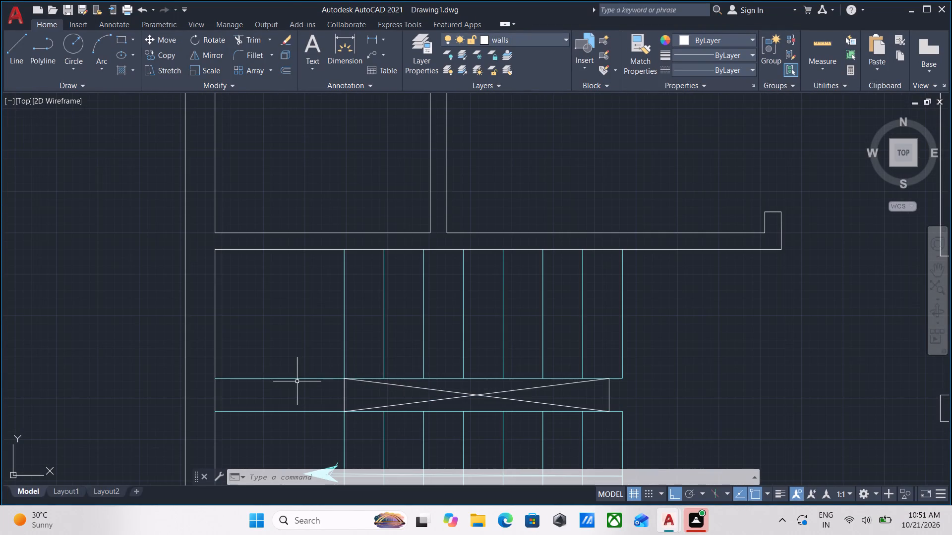
scroll(430, 360, "down", 1)
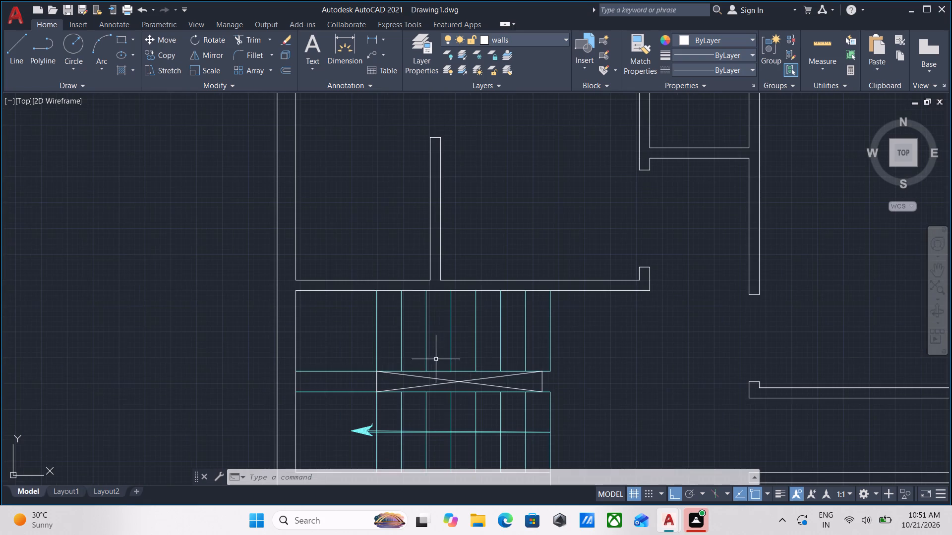
scroll(582, 359, "down", 1)
middle_click_drag(582, 359, 428, 393)
middle_click_drag(384, 299, 403, 376)
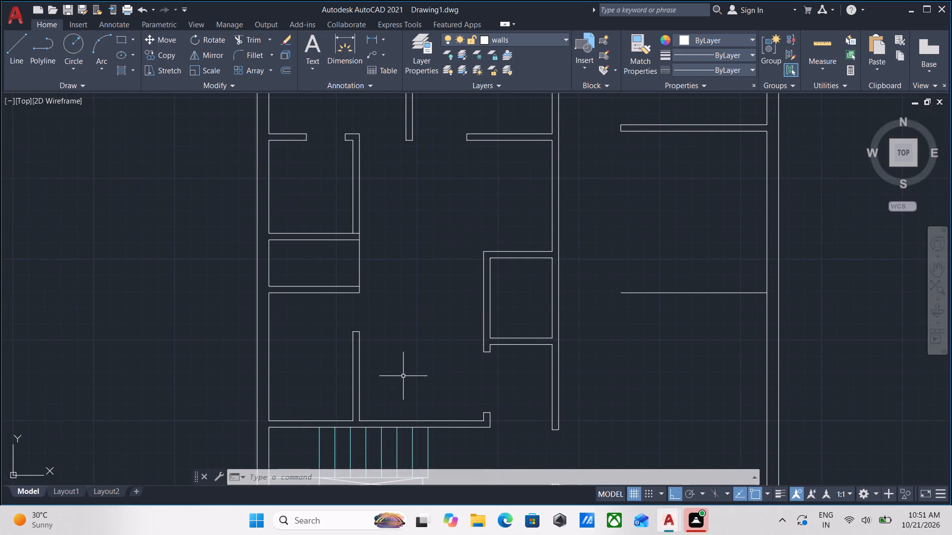
middle_click_drag(407, 362, 368, 391)
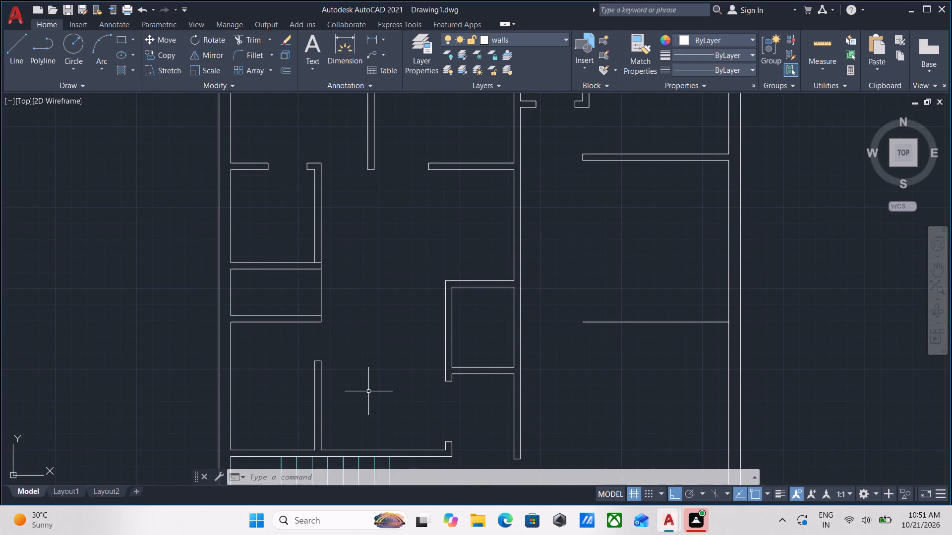
Look over the whole building plan, including the staircase, the east rooms and the outer walls.
scroll(368, 391, "down", 2)
middle_click_drag(385, 369, 371, 327)
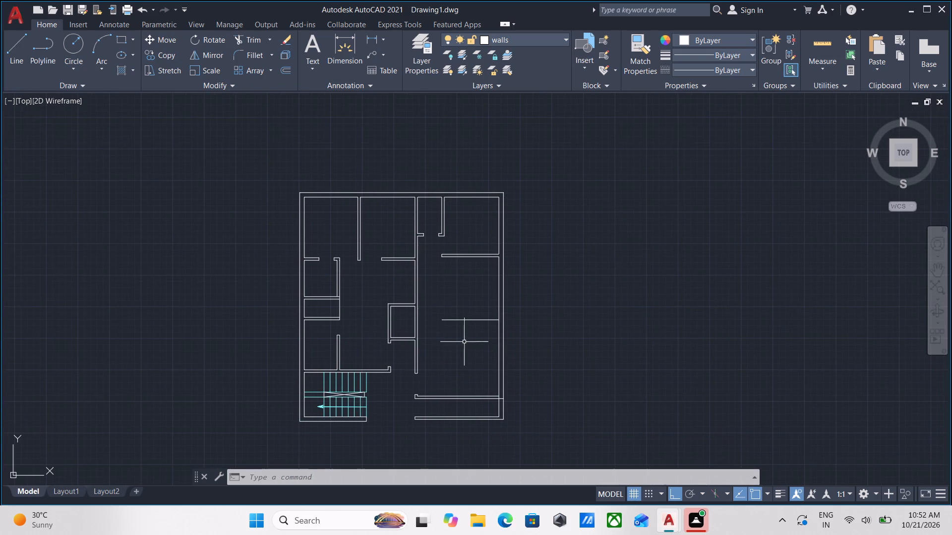
scroll(522, 344, "up", 1)
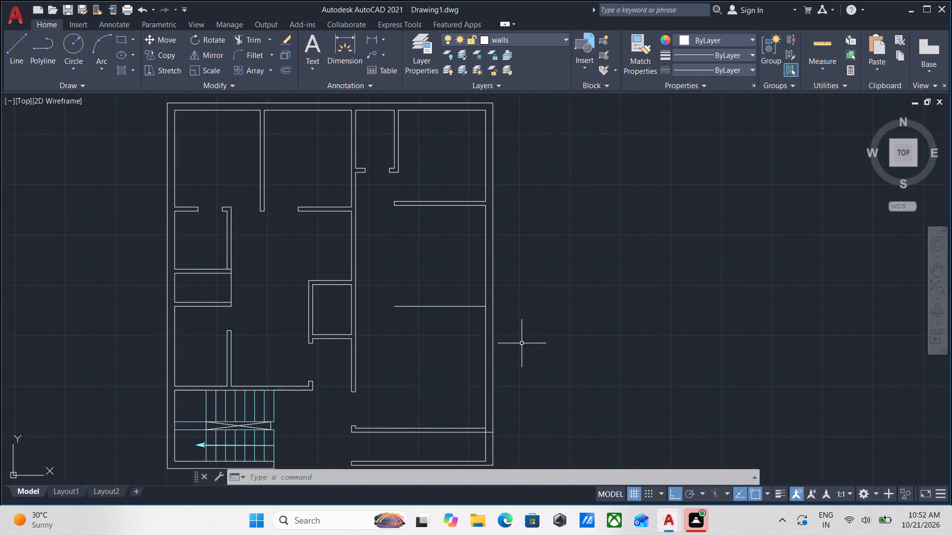
scroll(574, 308, "down", 2)
middle_click_drag(574, 307, 476, 337)
scroll(490, 345, "up", 3)
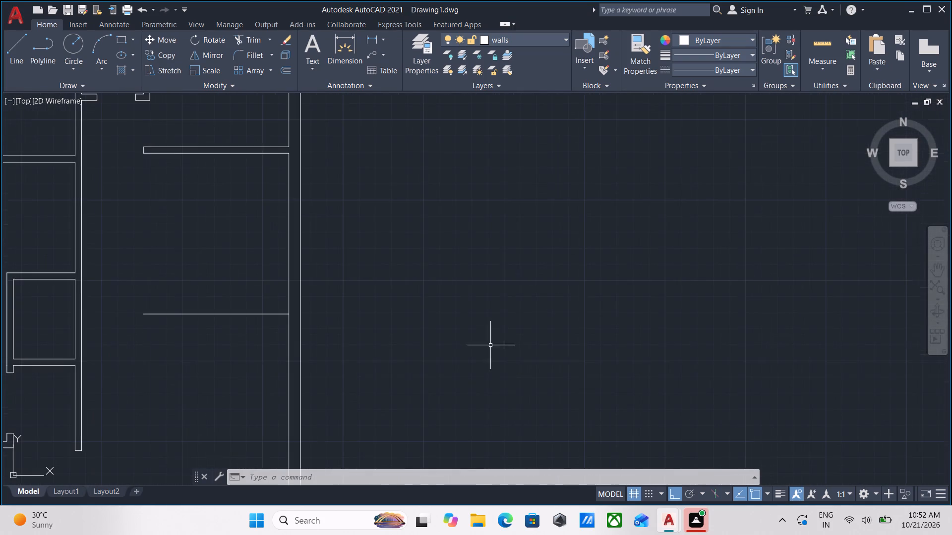
middle_click_drag(477, 343, 500, 388)
scroll(500, 388, "down", 1)
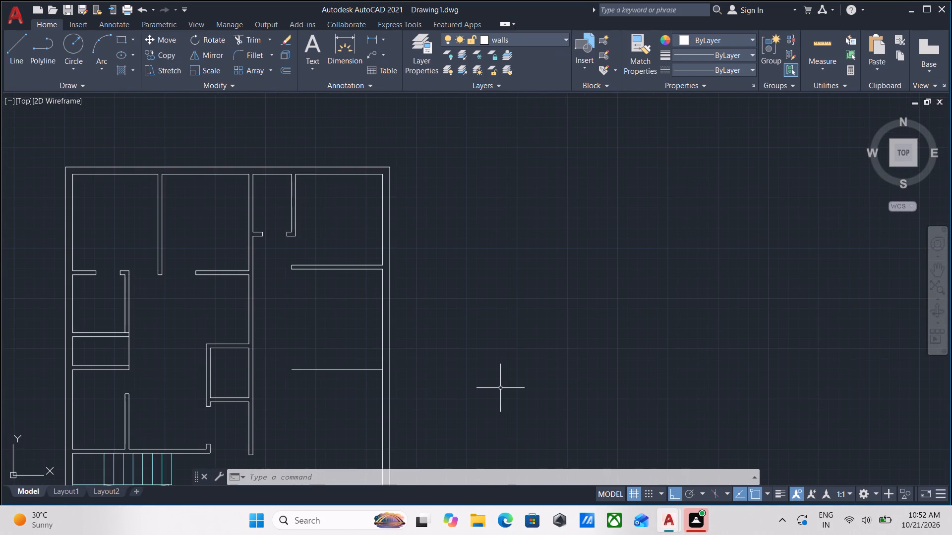
Make the doors layer current and set its layer colour to red.
left_click(525, 33)
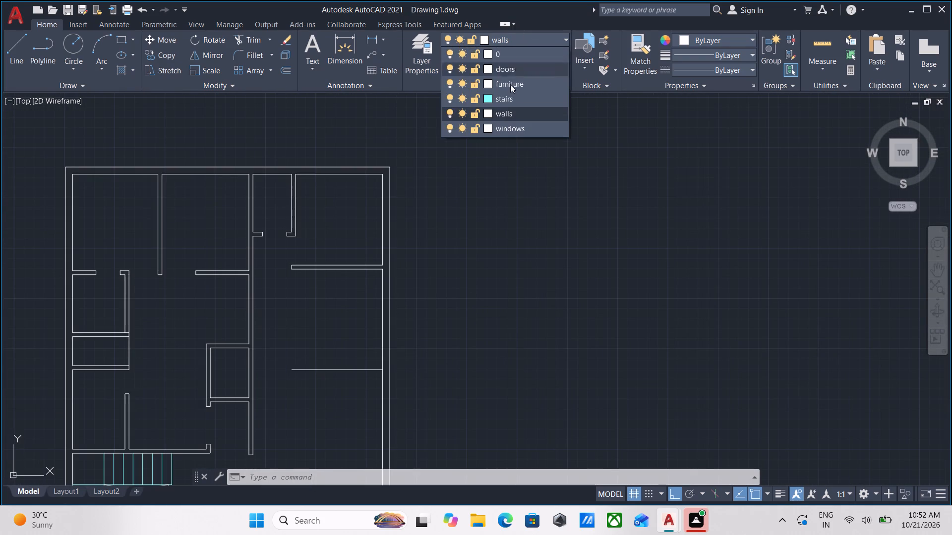
left_click(489, 64)
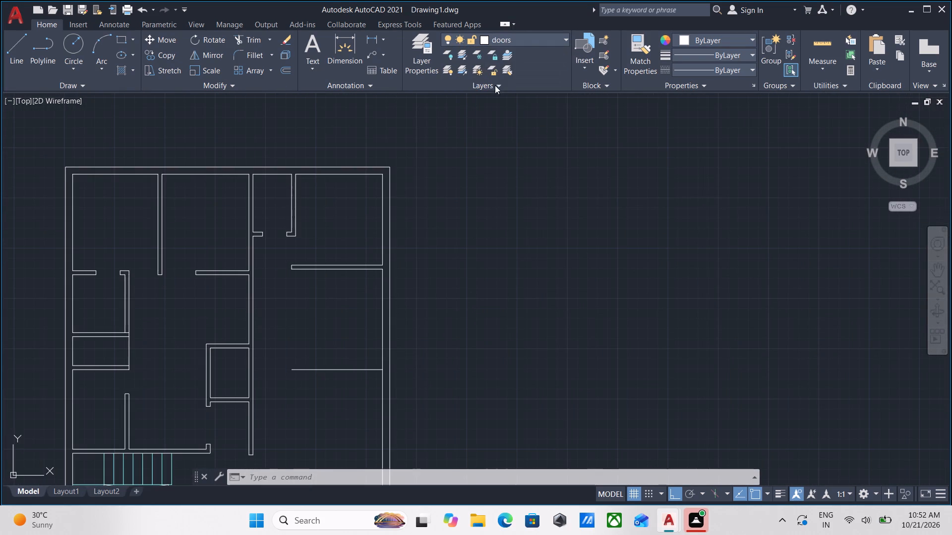
left_click(486, 36)
left_click(486, 36)
left_click(554, 42)
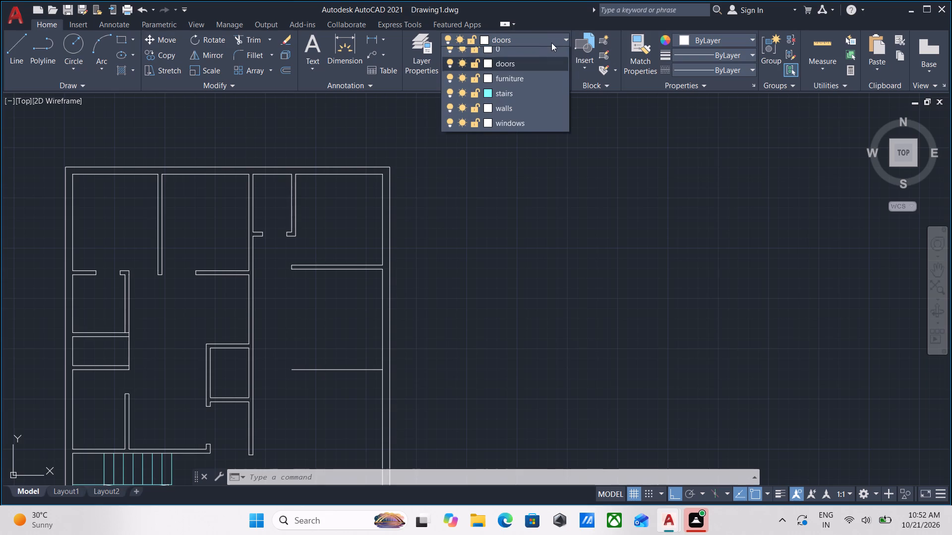
double_click(487, 66)
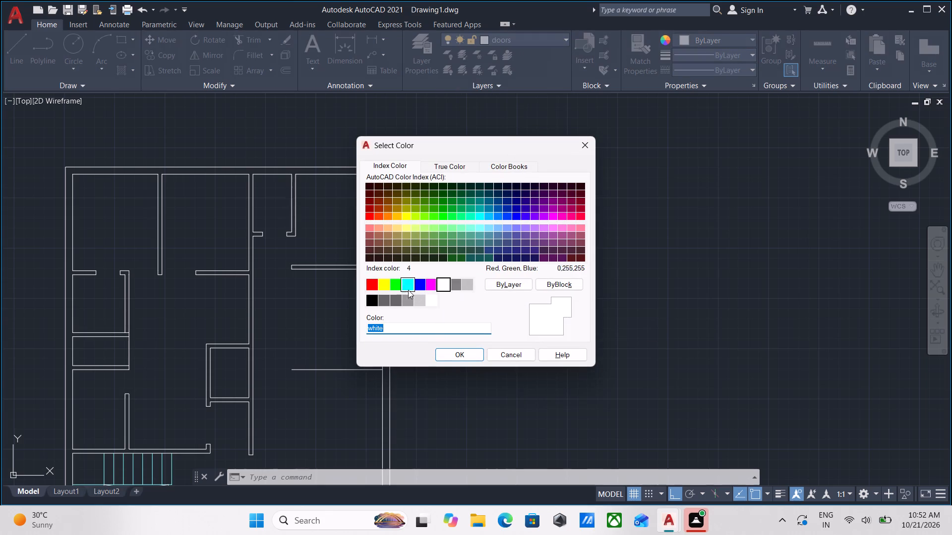
left_click(372, 291)
left_click(456, 352)
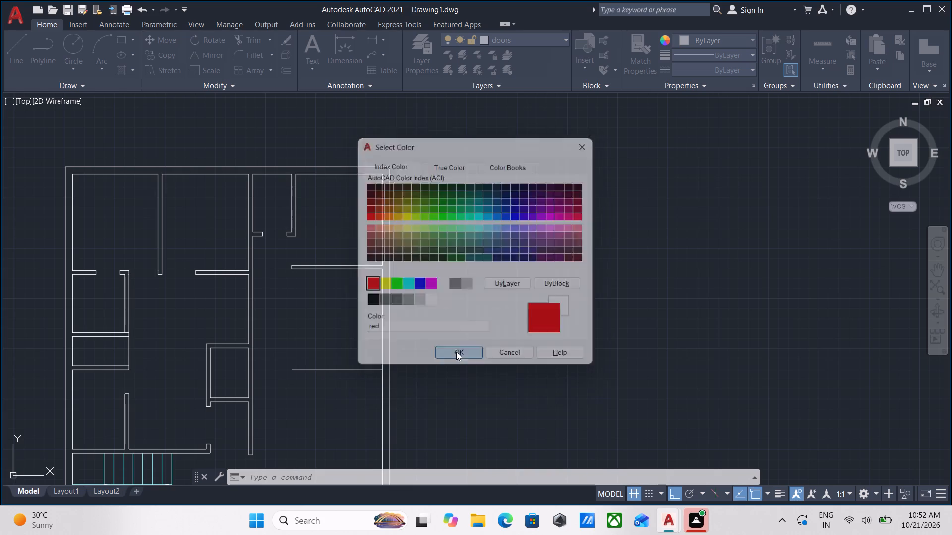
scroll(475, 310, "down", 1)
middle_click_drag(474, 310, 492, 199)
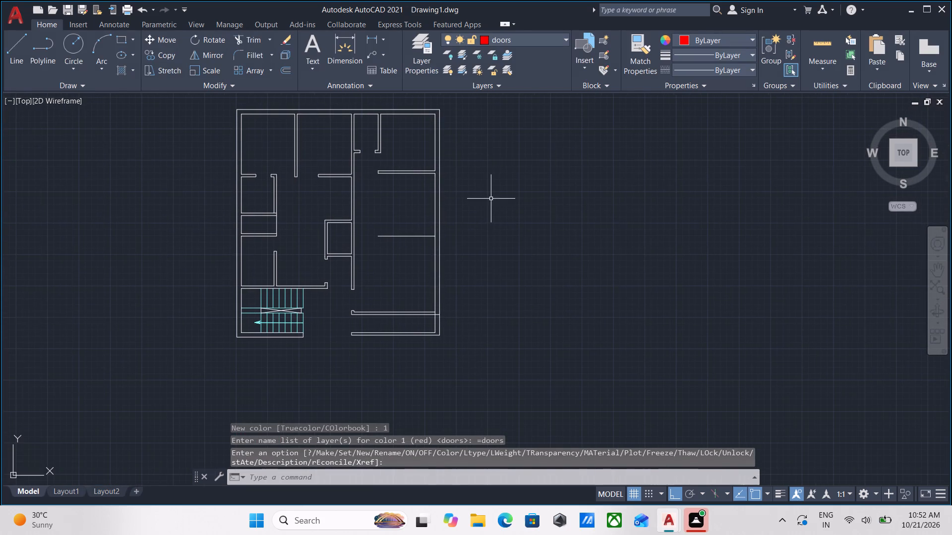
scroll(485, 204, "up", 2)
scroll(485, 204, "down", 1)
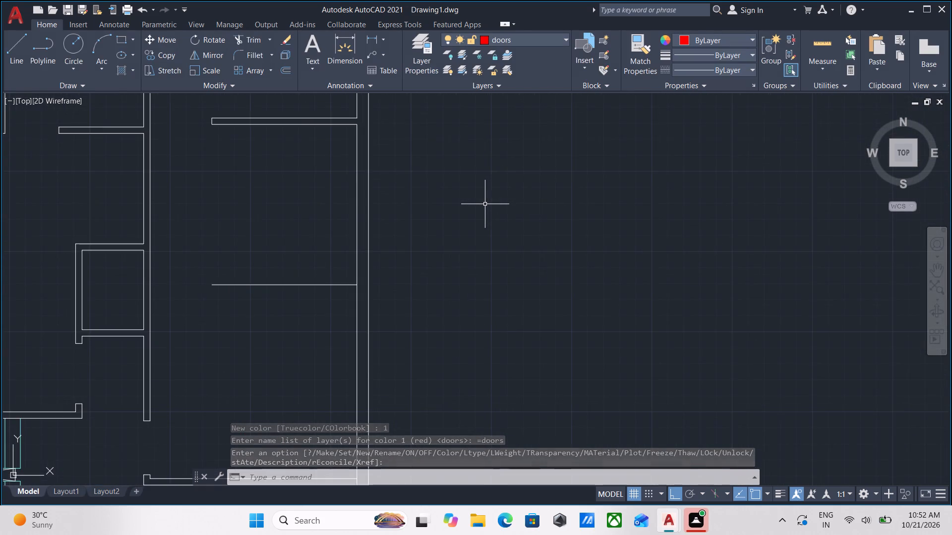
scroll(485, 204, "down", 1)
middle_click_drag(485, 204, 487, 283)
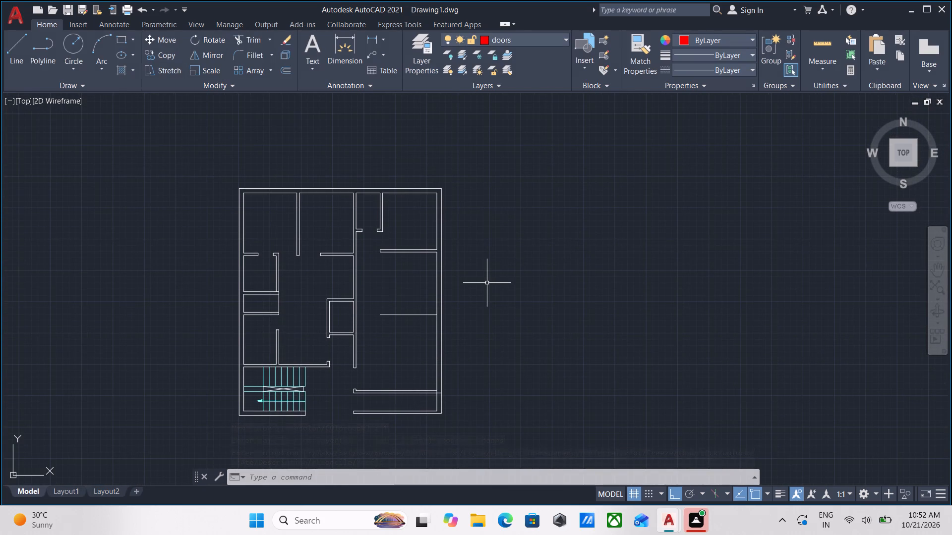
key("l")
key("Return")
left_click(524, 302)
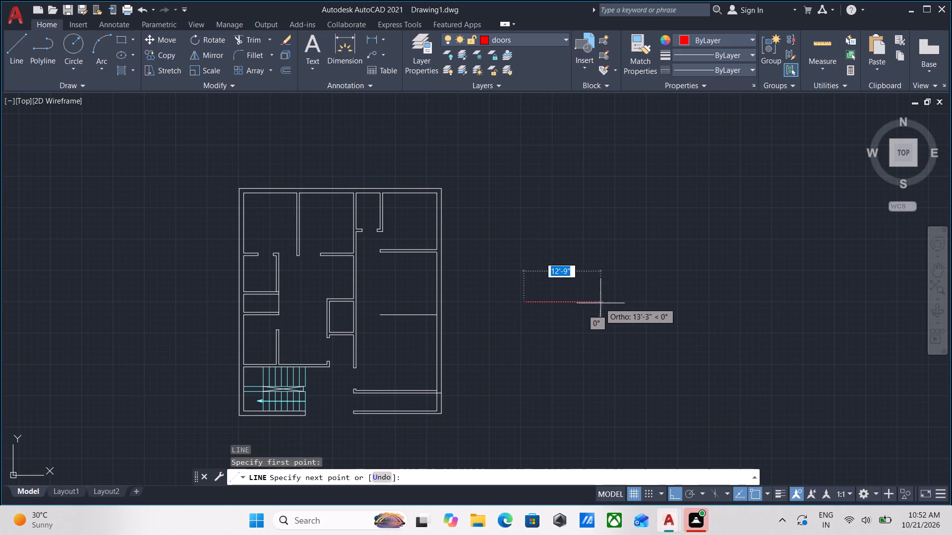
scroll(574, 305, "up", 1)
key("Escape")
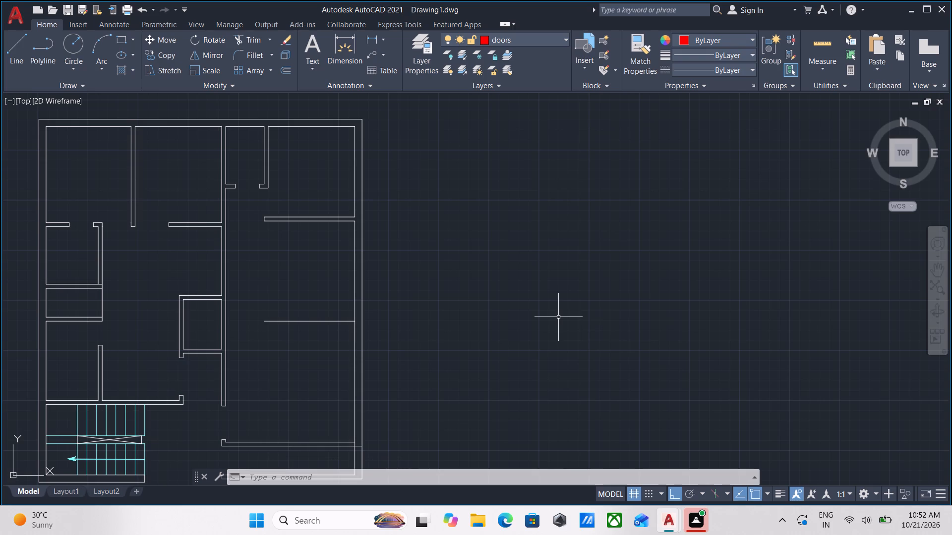
Examine the door openings in the west, northern, central and east rooms of the plan.
scroll(400, 291, "down", 1)
middle_click_drag(400, 291, 492, 266)
scroll(338, 257, "up", 3)
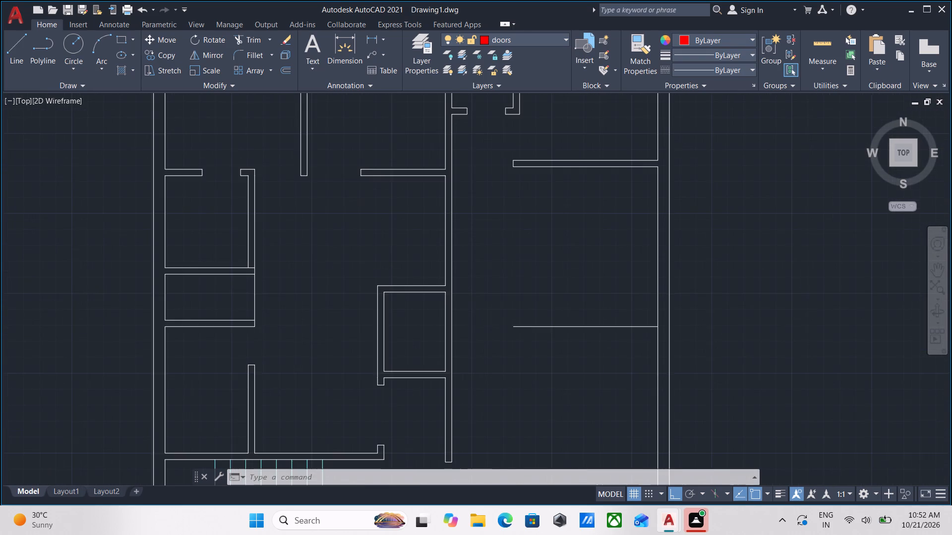
middle_click_drag(333, 261, 428, 329)
scroll(374, 254, "down", 2)
middle_click_drag(374, 260, 393, 313)
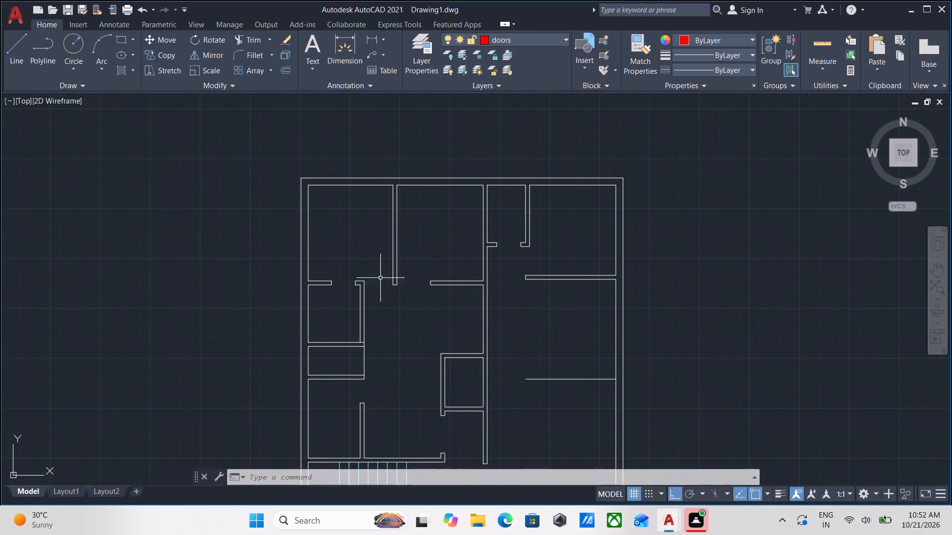
scroll(360, 223, "up", 2)
scroll(360, 224, "down", 1)
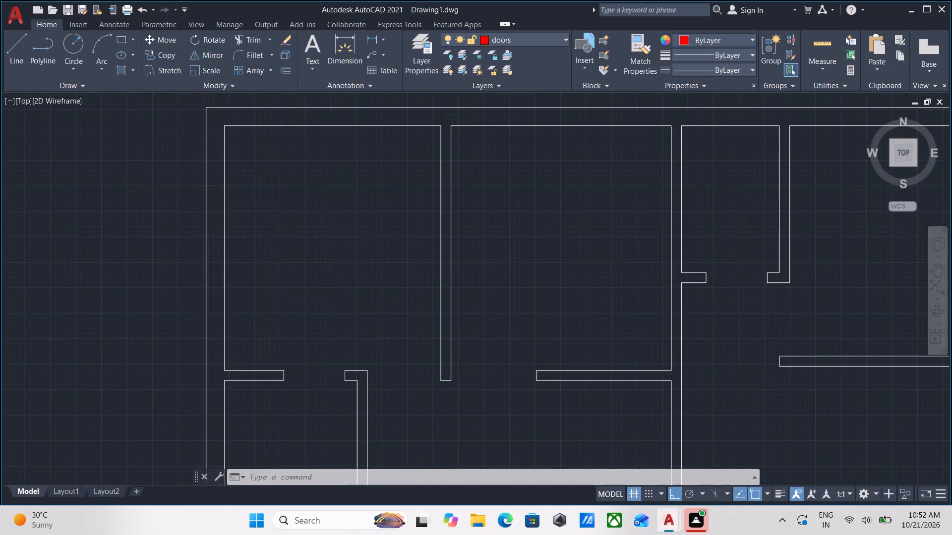
scroll(360, 224, "down", 1)
middle_click_drag(360, 224, 341, 238)
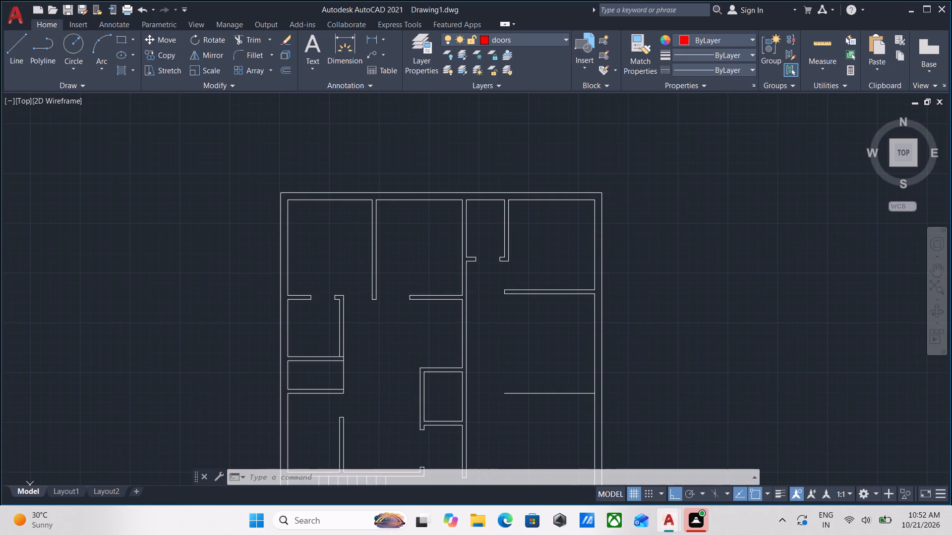
middle_click_drag(567, 313, 482, 250)
scroll(580, 272, "up", 1)
scroll(580, 272, "down", 1)
middle_click_drag(580, 272, 582, 300)
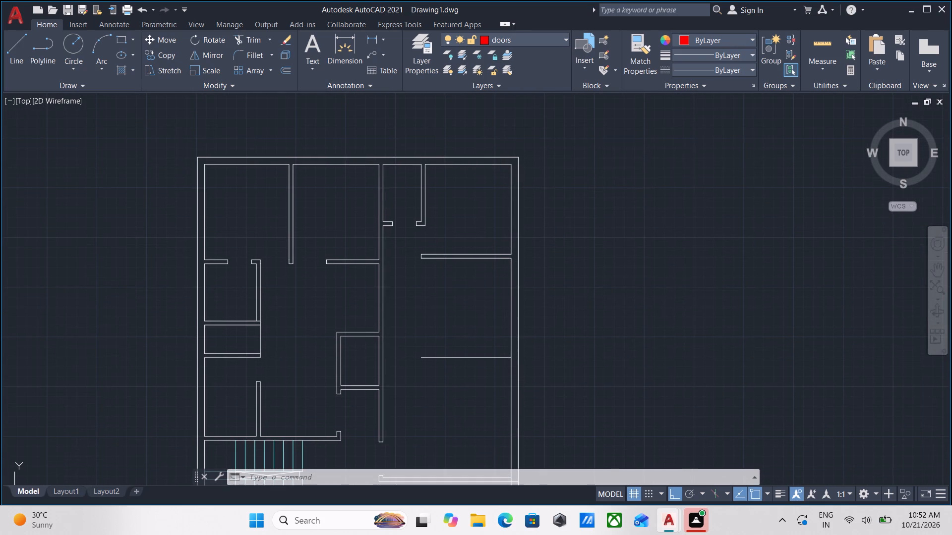
scroll(569, 320, "up", 2)
scroll(547, 318, "down", 2)
middle_click_drag(547, 318, 572, 375)
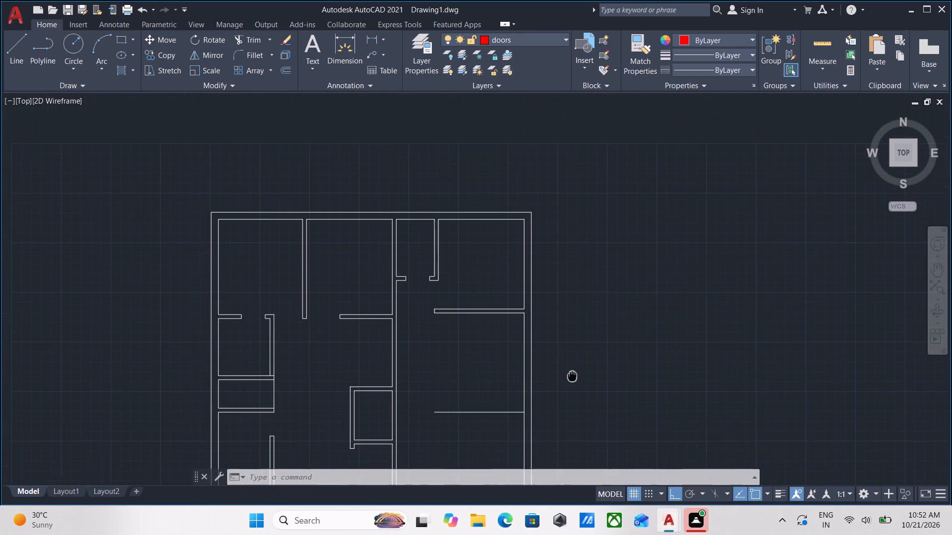
middle_click_drag(572, 375, 572, 376)
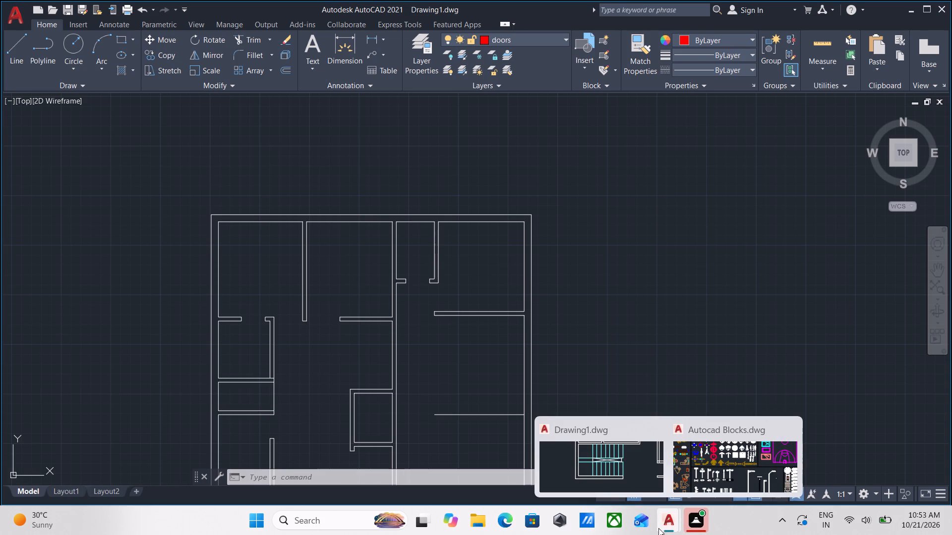
Switch to the Autocad Blocks.dwg drawing and look through the block library for the plan-view door symbols.
left_click(708, 468)
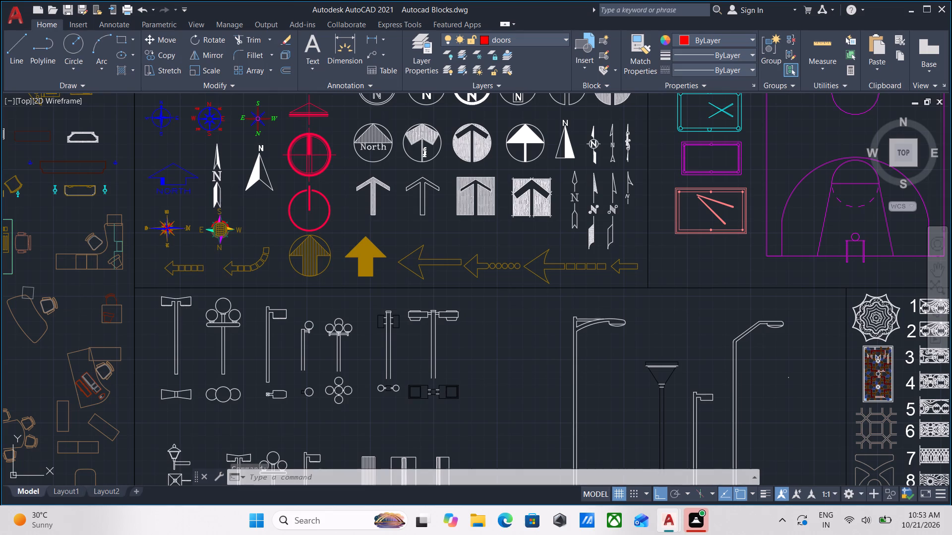
scroll(390, 204, "down", 2)
scroll(462, 242, "down", 1)
middle_click_drag(462, 243, 252, 291)
middle_click_drag(400, 208, 297, 318)
middle_click_drag(341, 215, 371, 314)
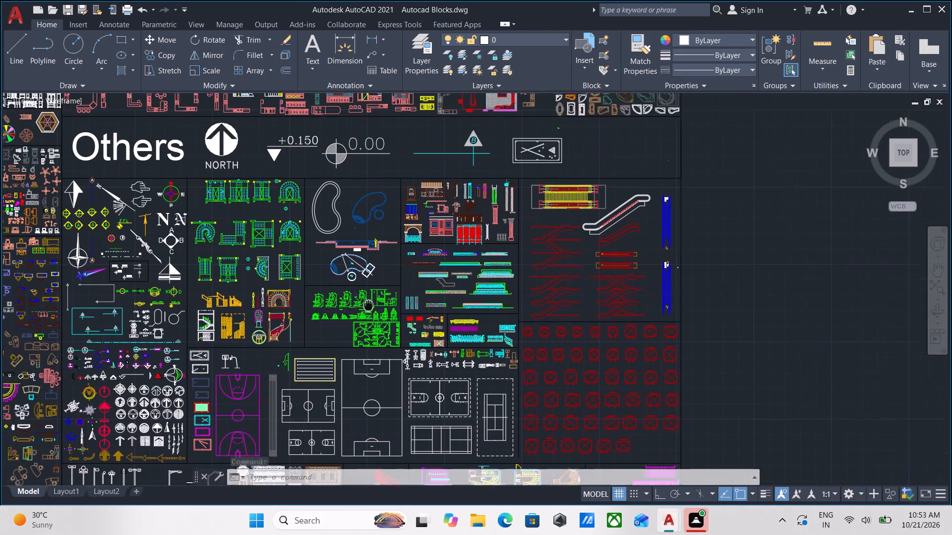
middle_click_drag(371, 314, 380, 332)
scroll(460, 301, "up", 5)
scroll(437, 354, "down", 2)
middle_click_drag(437, 354, 458, 310)
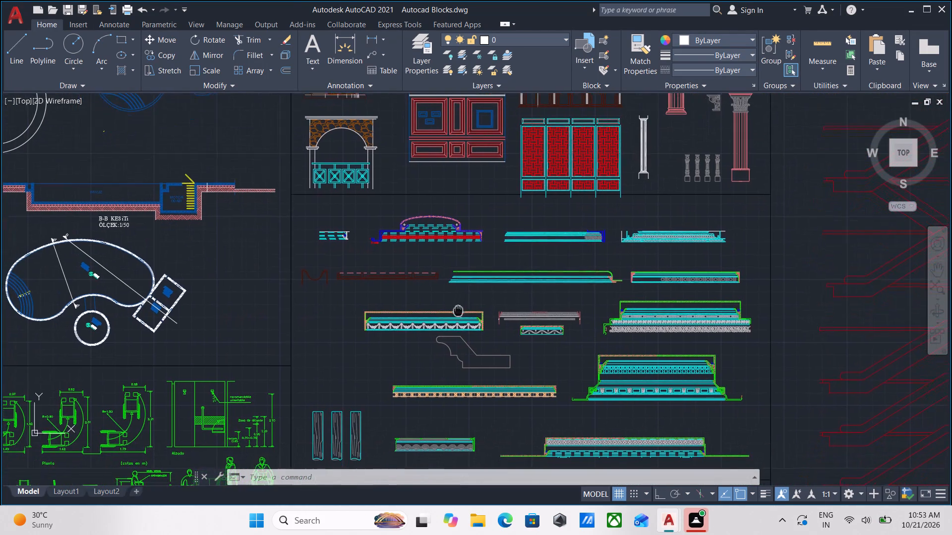
scroll(425, 299, "down", 3)
middle_click_drag(412, 295, 503, 384)
scroll(313, 333, "down", 1)
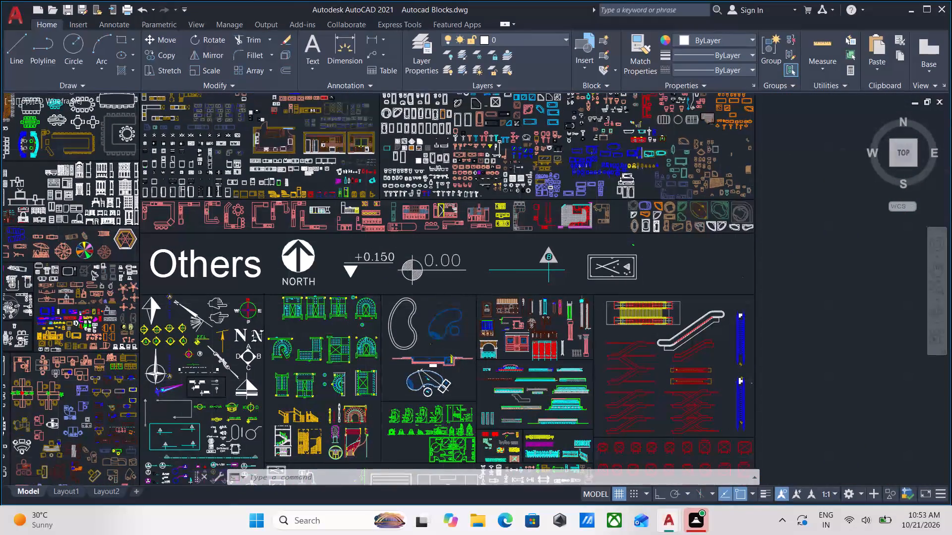
scroll(314, 333, "down", 3)
middle_click_drag(331, 314, 359, 216)
scroll(349, 294, "up", 8)
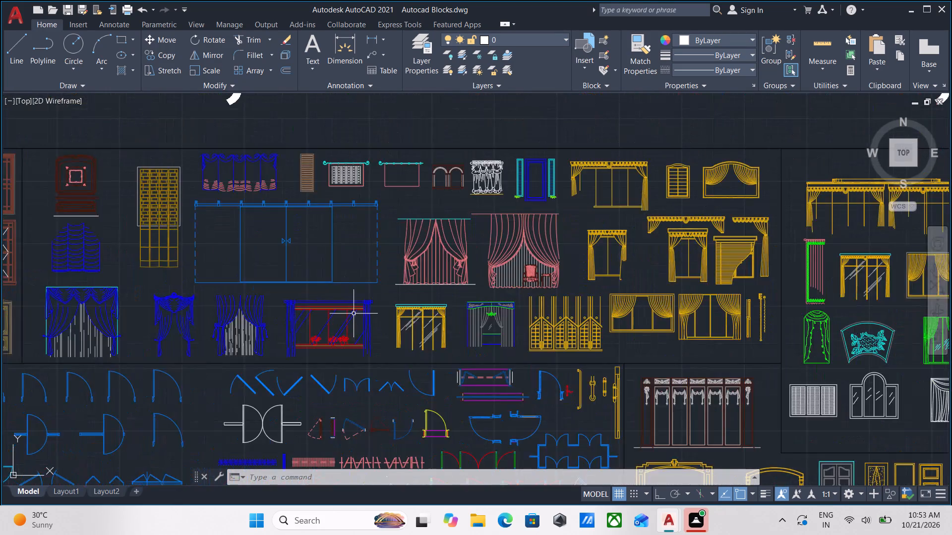
scroll(355, 314, "down", 3)
middle_click_drag(355, 314, 357, 235)
scroll(252, 292, "up", 3)
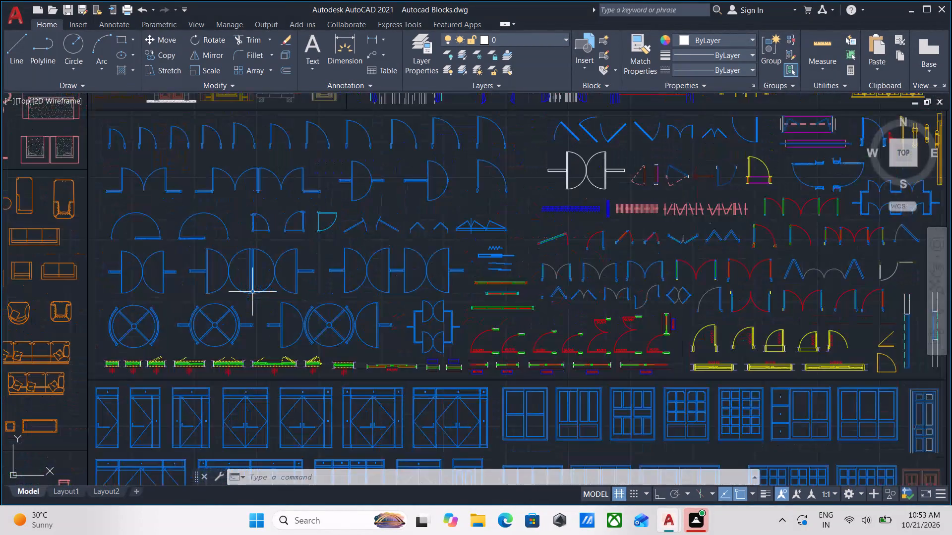
Examine the plan-view door symbols, comparing the single-leaf, double-leaf and folding doors.
scroll(447, 236, "up", 2)
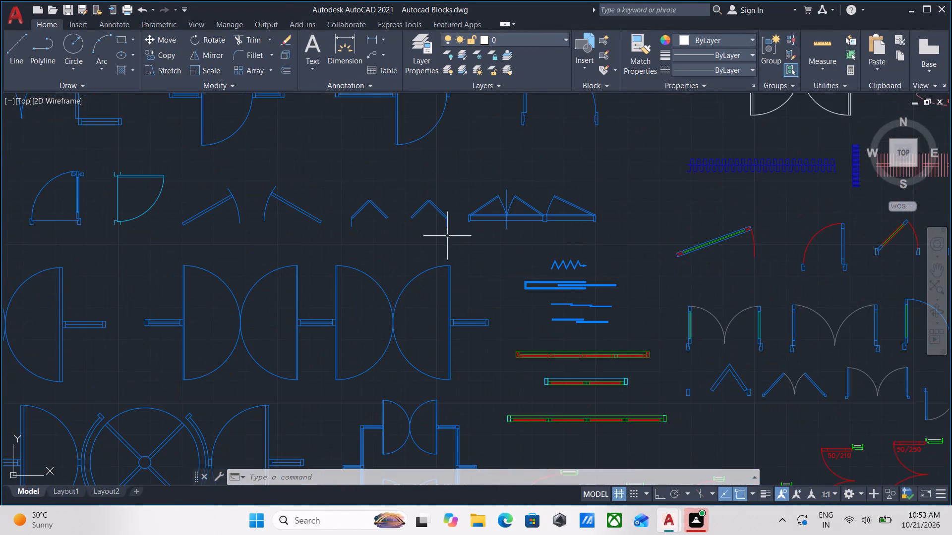
scroll(450, 234, "down", 2)
middle_click_drag(450, 234, 407, 240)
middle_click_drag(518, 229, 249, 215)
scroll(444, 305, "up", 4)
scroll(477, 295, "down", 1)
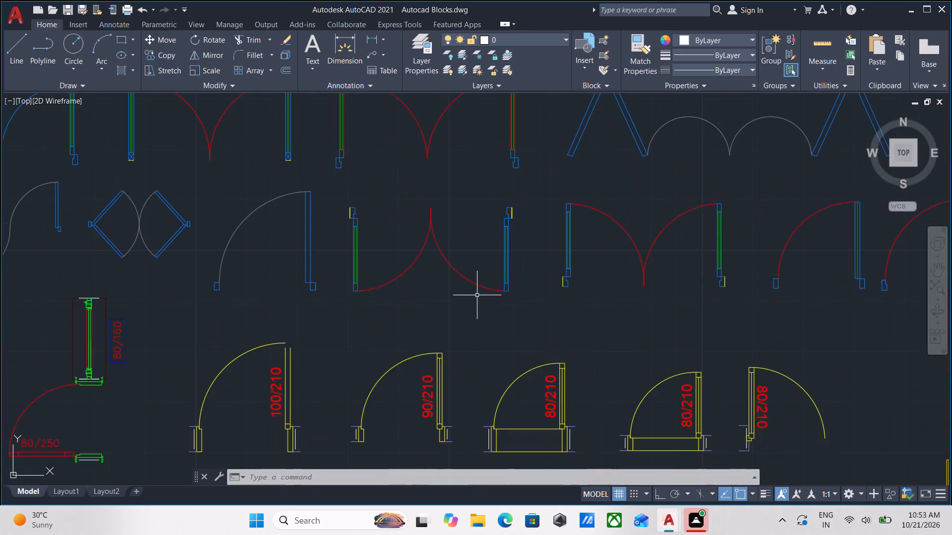
scroll(477, 295, "down", 1)
middle_click_drag(449, 304, 413, 325)
middle_click_drag(414, 291, 406, 371)
scroll(460, 232, "up", 3)
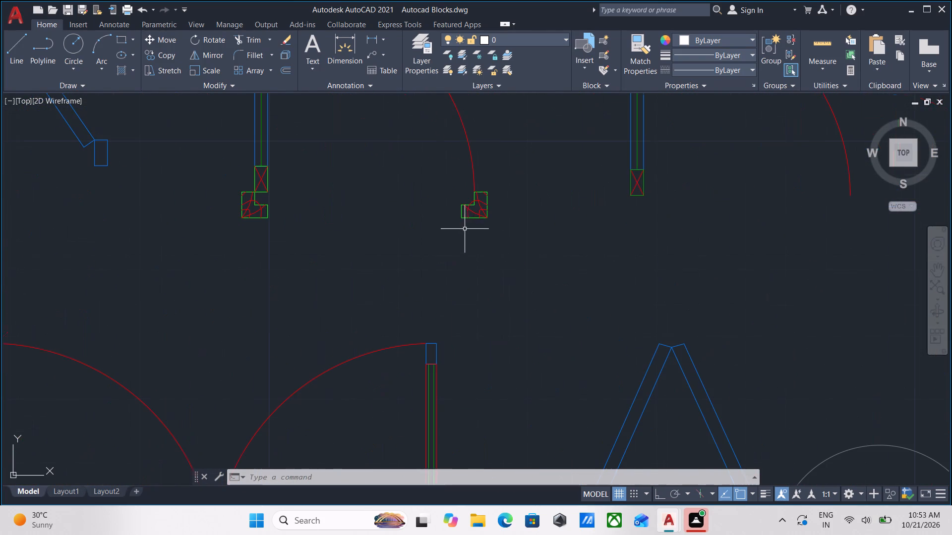
scroll(496, 227, "down", 2)
middle_click_drag(496, 227, 490, 262)
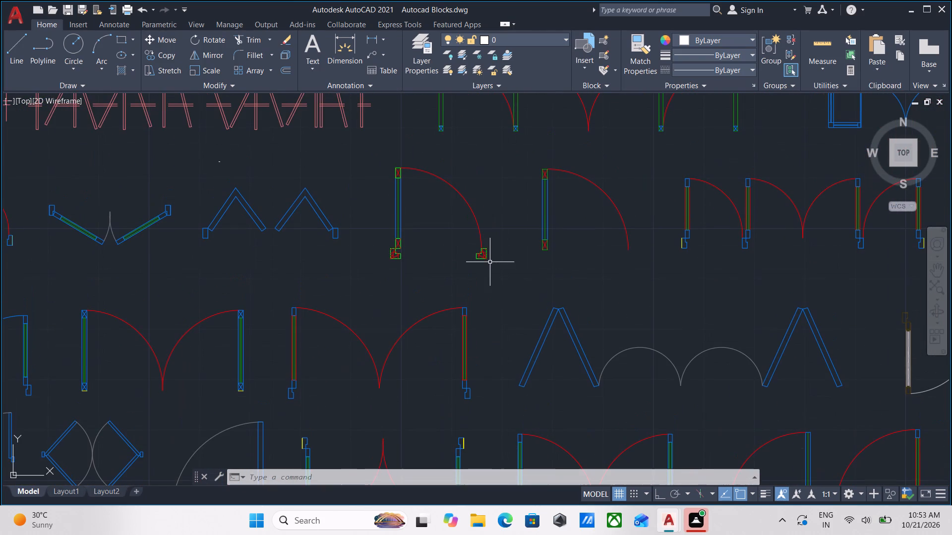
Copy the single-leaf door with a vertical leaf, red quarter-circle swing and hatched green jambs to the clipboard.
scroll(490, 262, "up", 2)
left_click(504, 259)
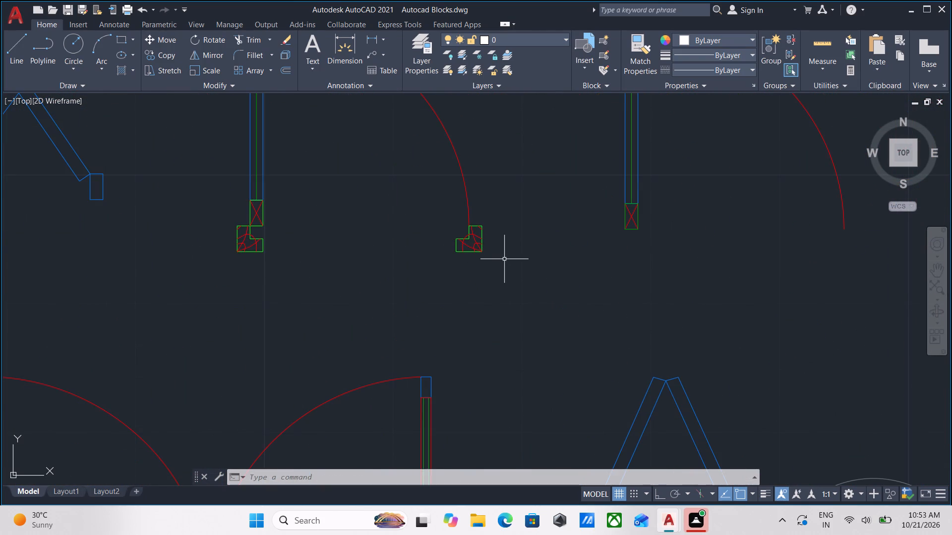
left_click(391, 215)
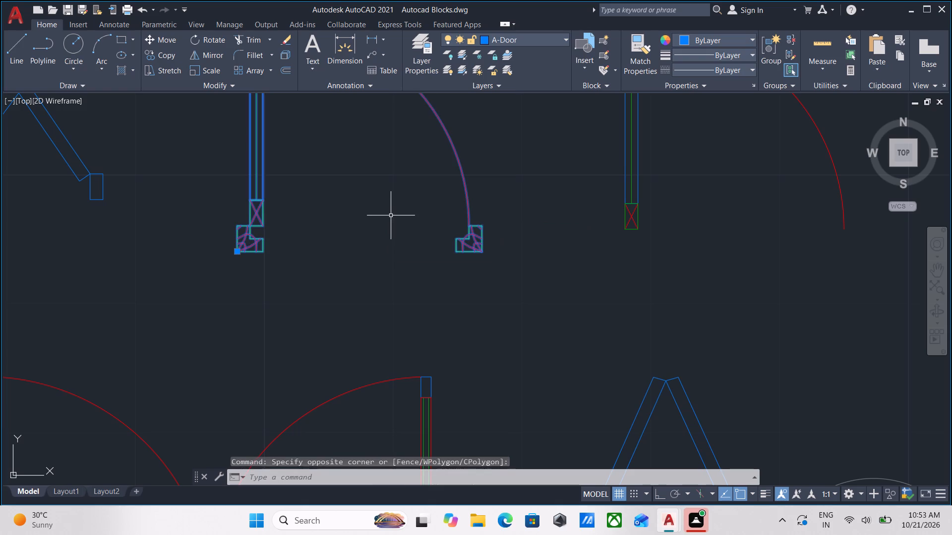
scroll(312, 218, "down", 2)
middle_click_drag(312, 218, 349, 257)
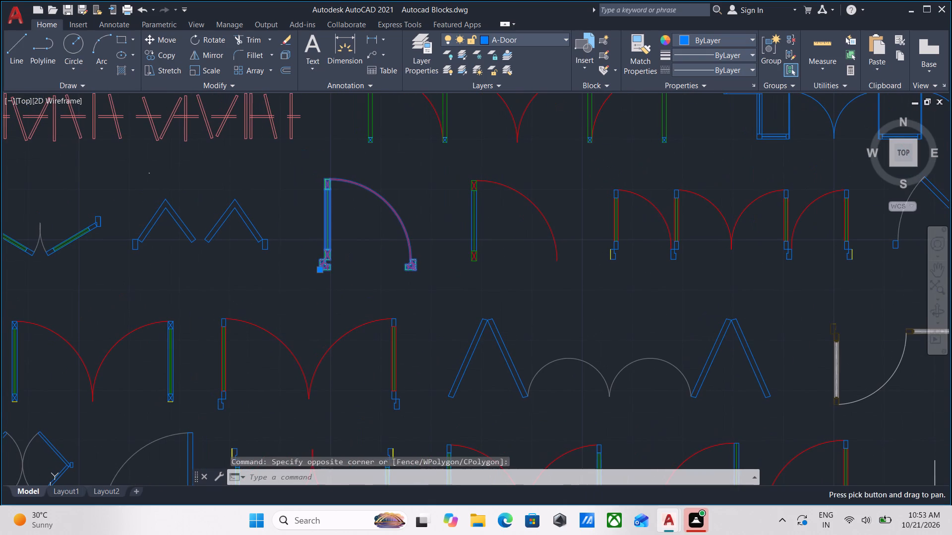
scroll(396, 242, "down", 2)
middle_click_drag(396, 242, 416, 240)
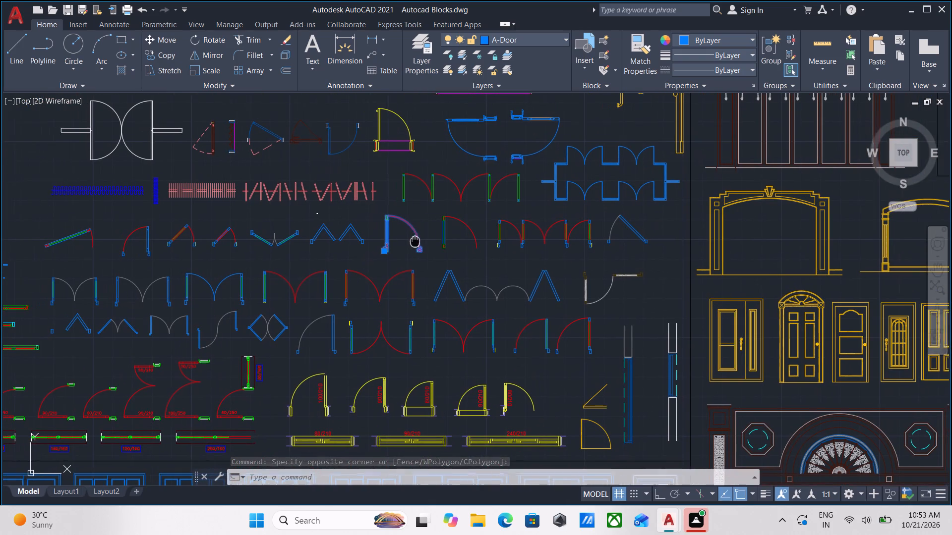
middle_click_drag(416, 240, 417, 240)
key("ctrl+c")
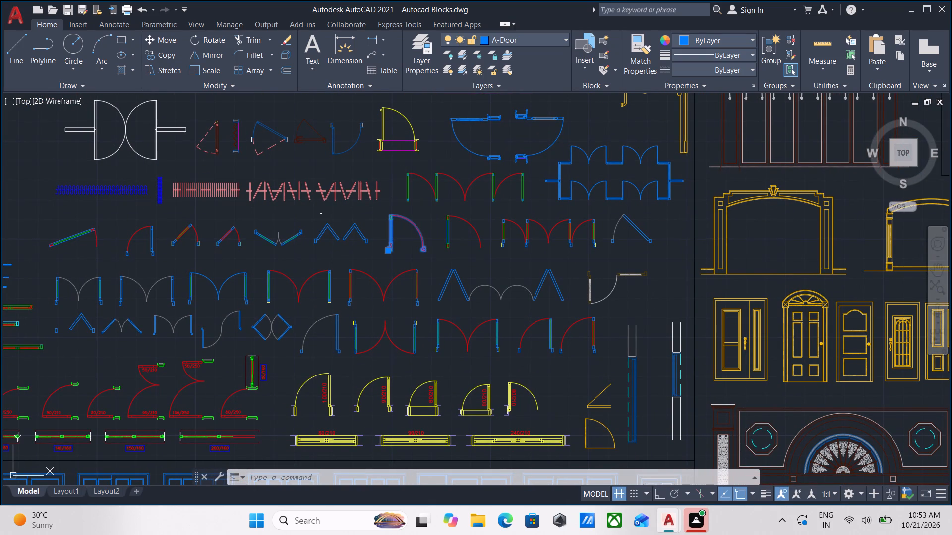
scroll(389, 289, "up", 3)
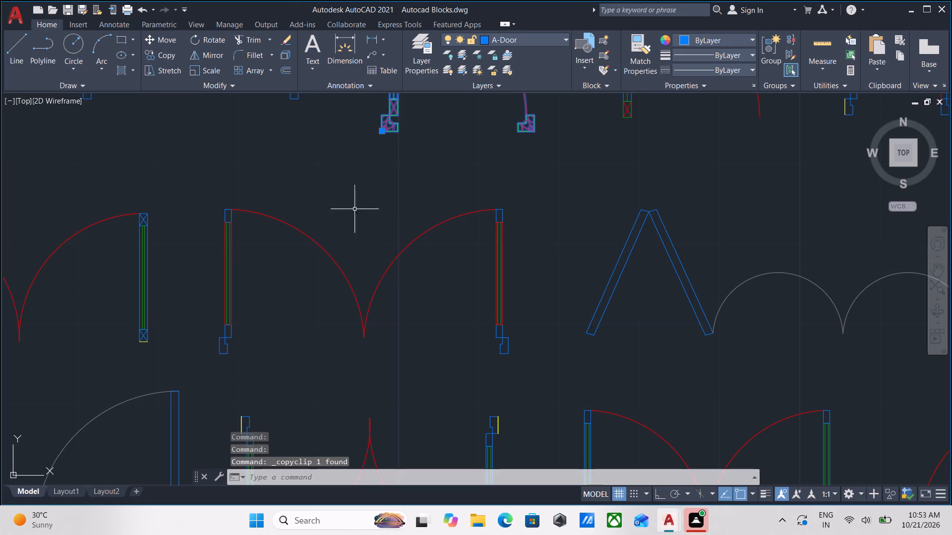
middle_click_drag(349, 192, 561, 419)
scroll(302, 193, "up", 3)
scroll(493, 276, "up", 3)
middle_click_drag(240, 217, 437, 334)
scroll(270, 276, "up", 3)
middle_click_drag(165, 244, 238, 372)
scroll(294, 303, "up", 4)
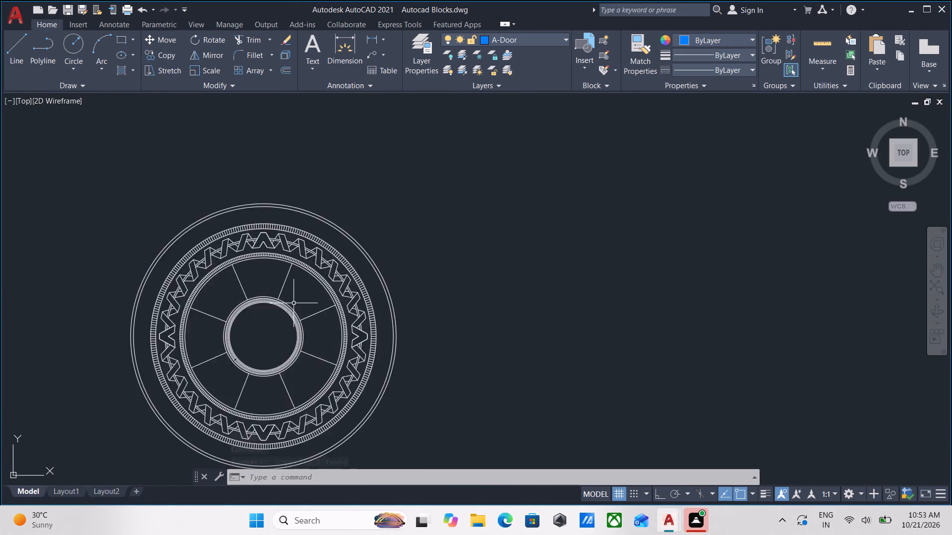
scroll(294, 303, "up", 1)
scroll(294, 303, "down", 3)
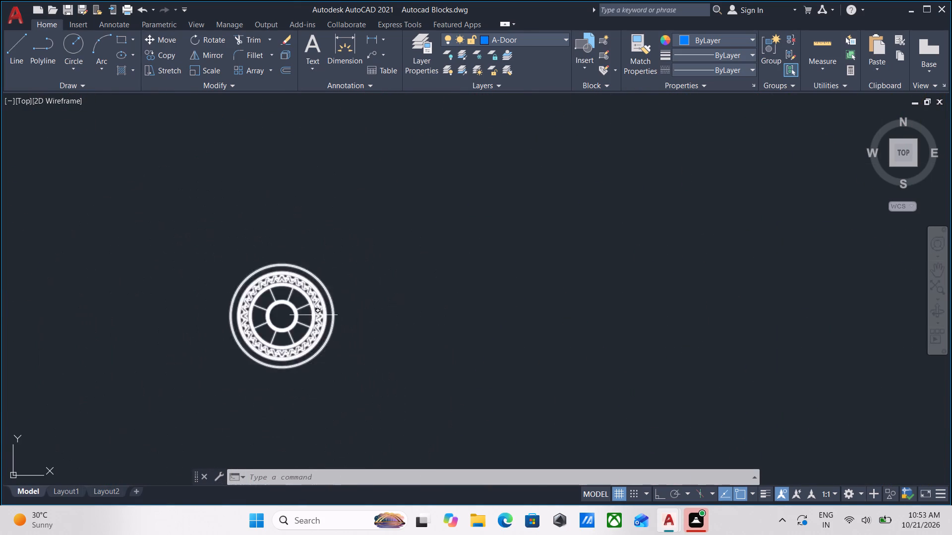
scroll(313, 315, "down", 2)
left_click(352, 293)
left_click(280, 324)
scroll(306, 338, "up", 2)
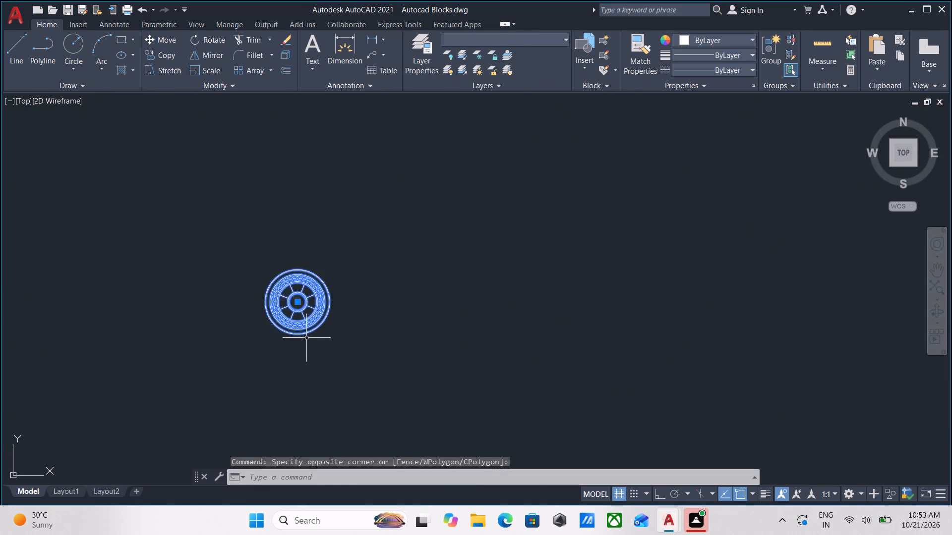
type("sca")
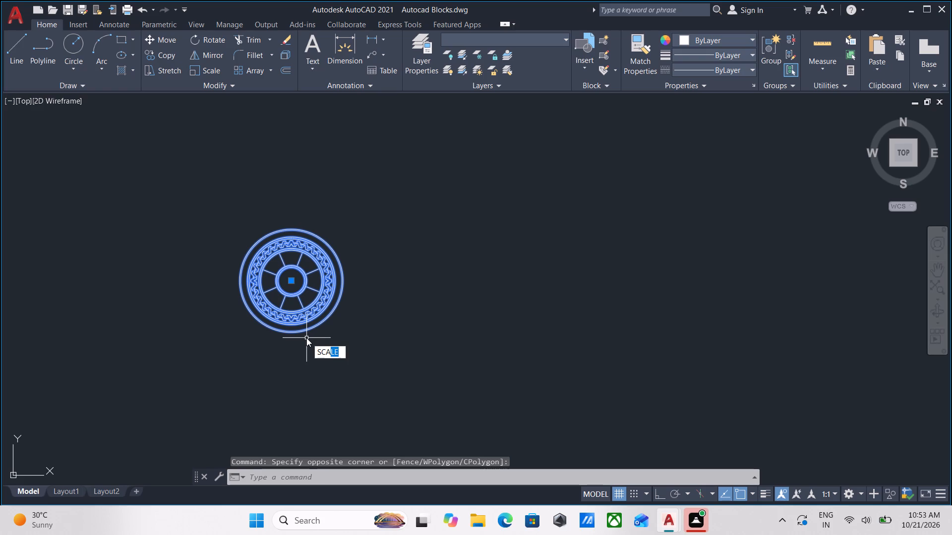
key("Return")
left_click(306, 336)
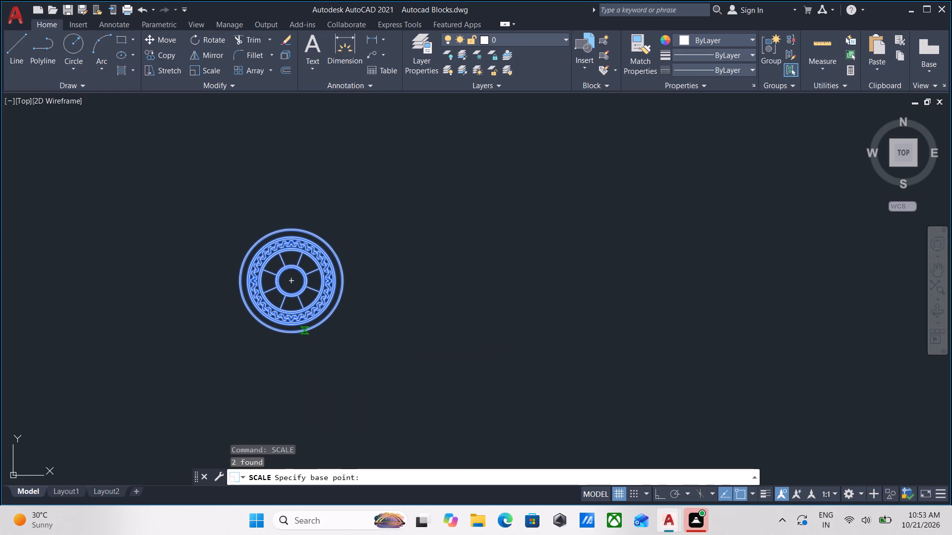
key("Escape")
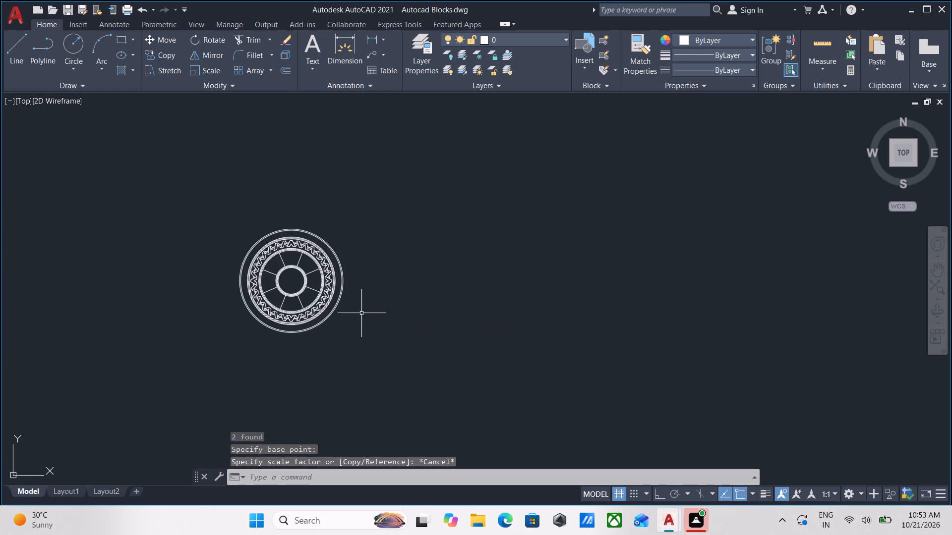
Copy the larger of the two single-leaf doors shown half open at 45 degrees, with green leaf lines, to the clipboard.
scroll(290, 309, "down", 2)
scroll(439, 430, "down", 3)
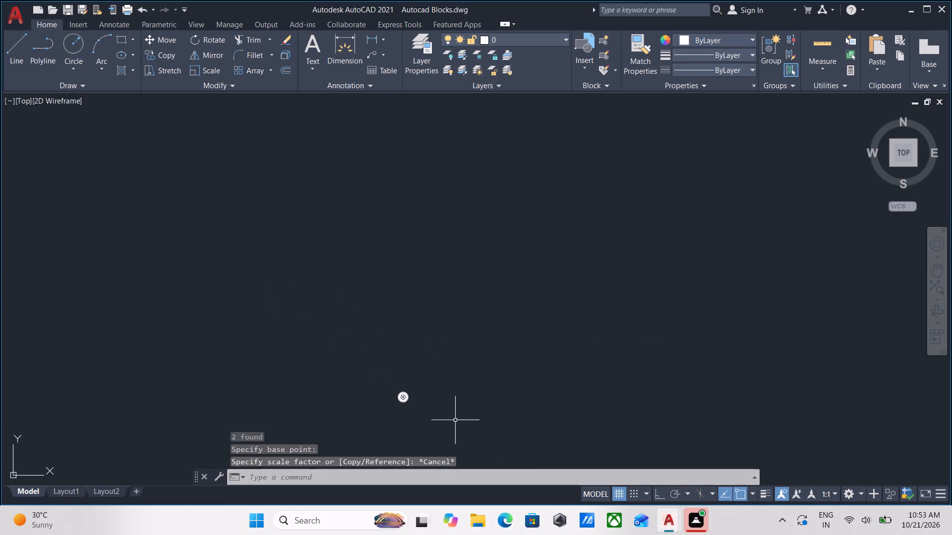
scroll(484, 403, "down", 2)
middle_click_drag(500, 387, 459, 304)
scroll(451, 304, "down", 4)
scroll(548, 350, "down", 2)
middle_click_drag(548, 350, 571, 306)
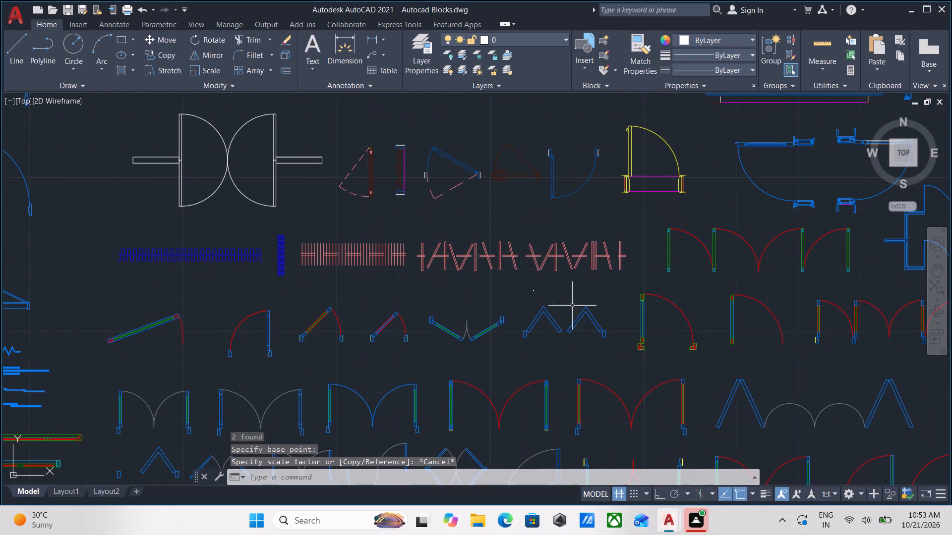
scroll(219, 366, "up", 2)
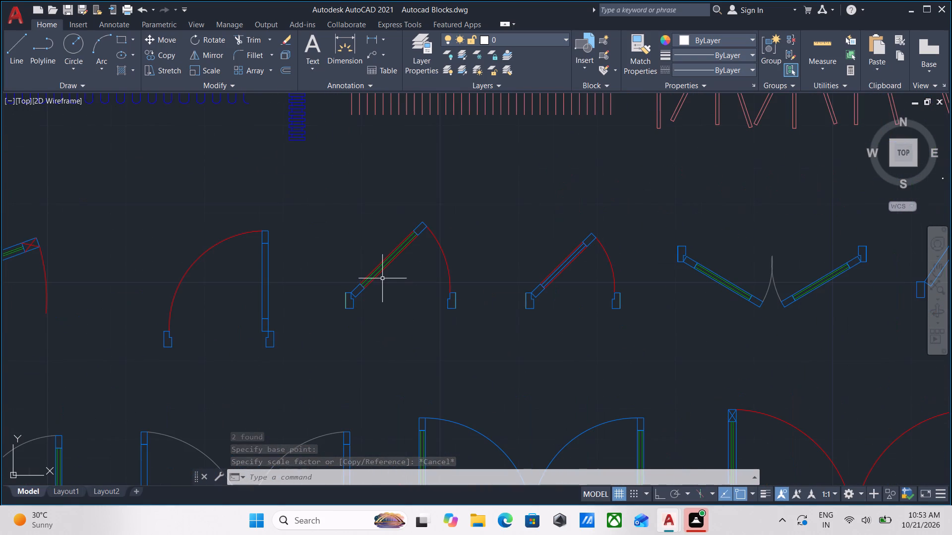
left_click(377, 277)
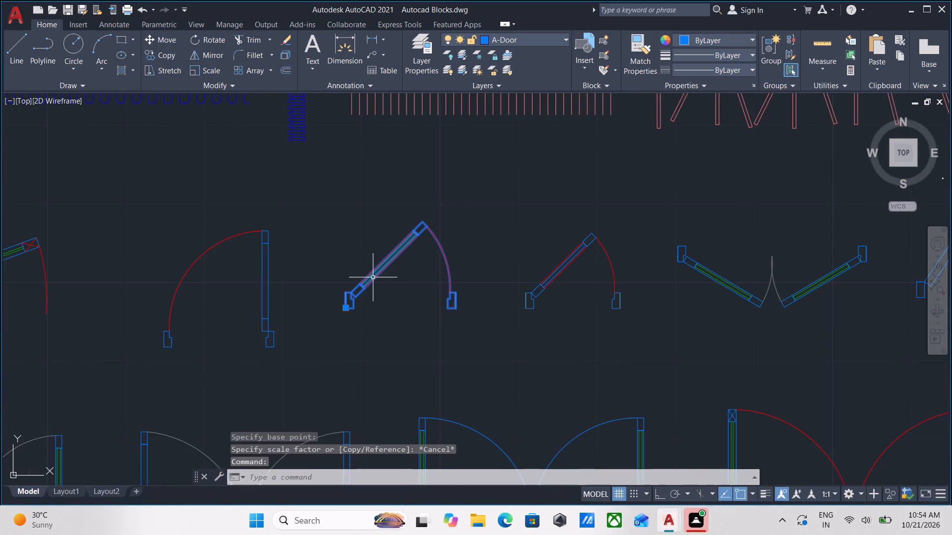
key("Escape")
scroll(373, 277, "down", 1)
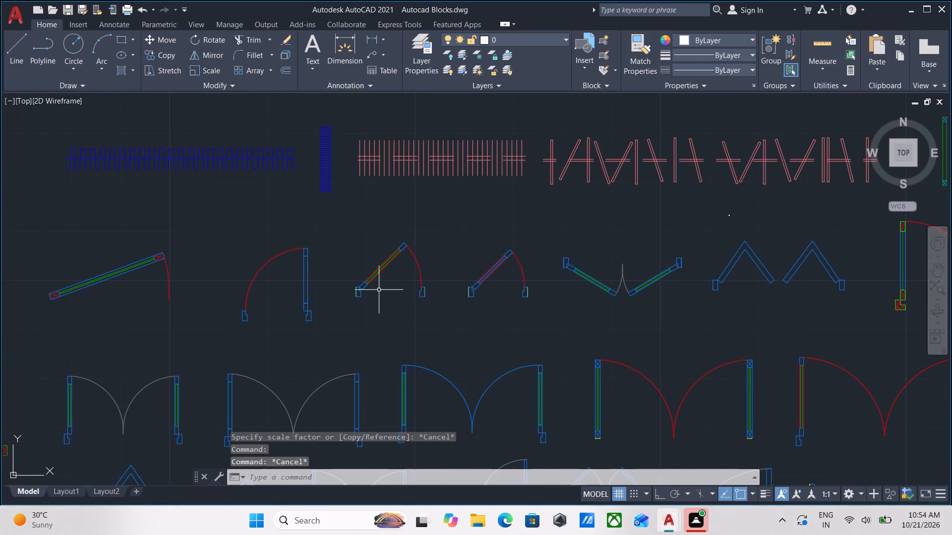
scroll(361, 292, "up", 1)
scroll(379, 291, "down", 2)
middle_click_drag(408, 309, 444, 354)
scroll(410, 325, "up", 3)
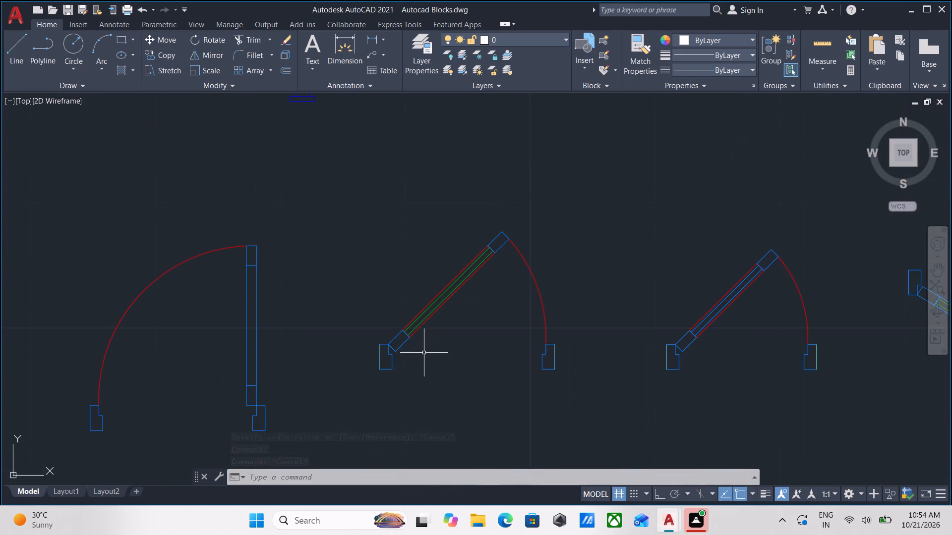
left_click(453, 367)
left_click(407, 304)
scroll(444, 340, "down", 1)
middle_click_drag(444, 341, 462, 364)
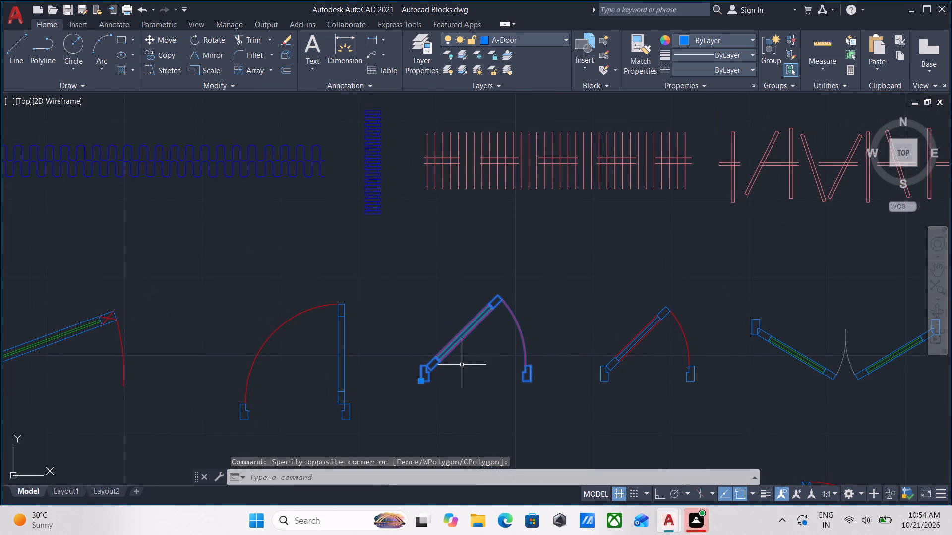
scroll(464, 388, "up", 2)
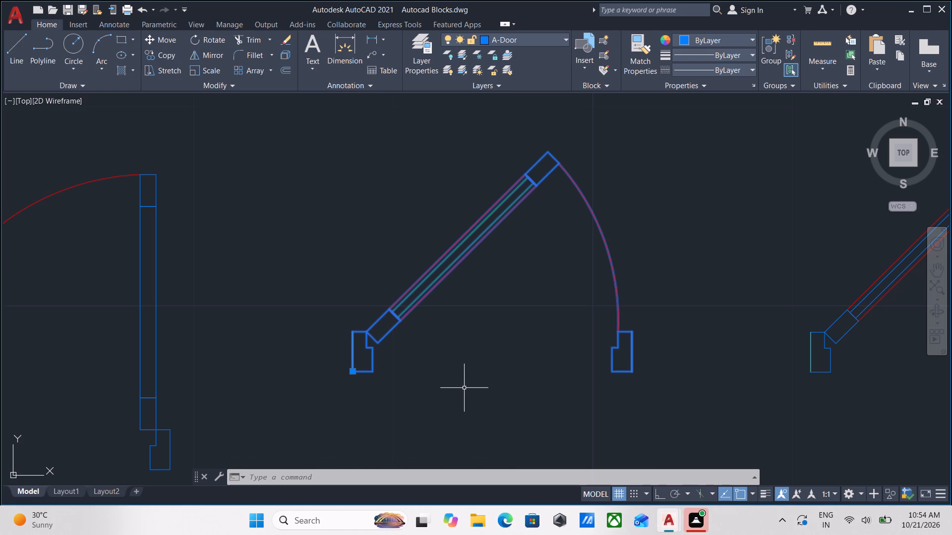
key("ctrl+c")
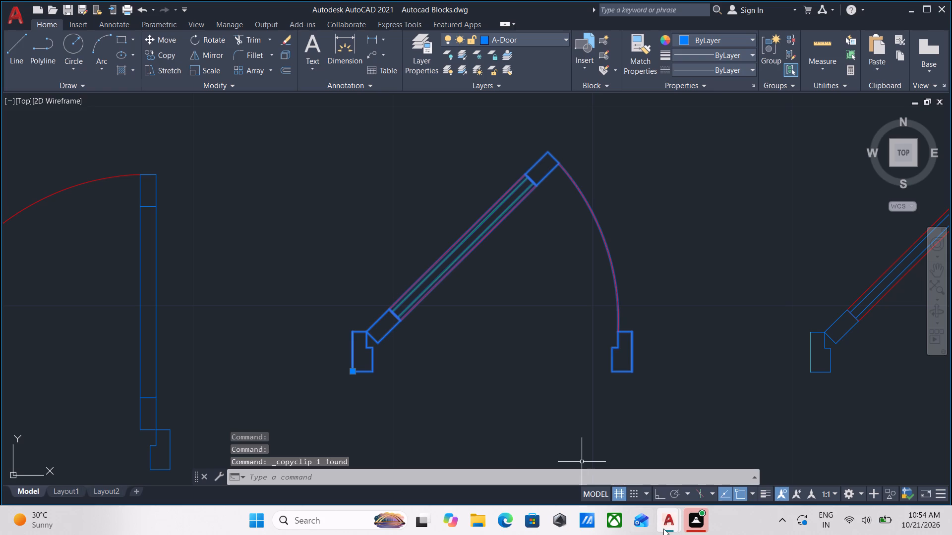
Switch to Drawing1.dwg and paste the copied door block in the empty area east of the building plan.
left_click(602, 465)
scroll(462, 379, "down", 2)
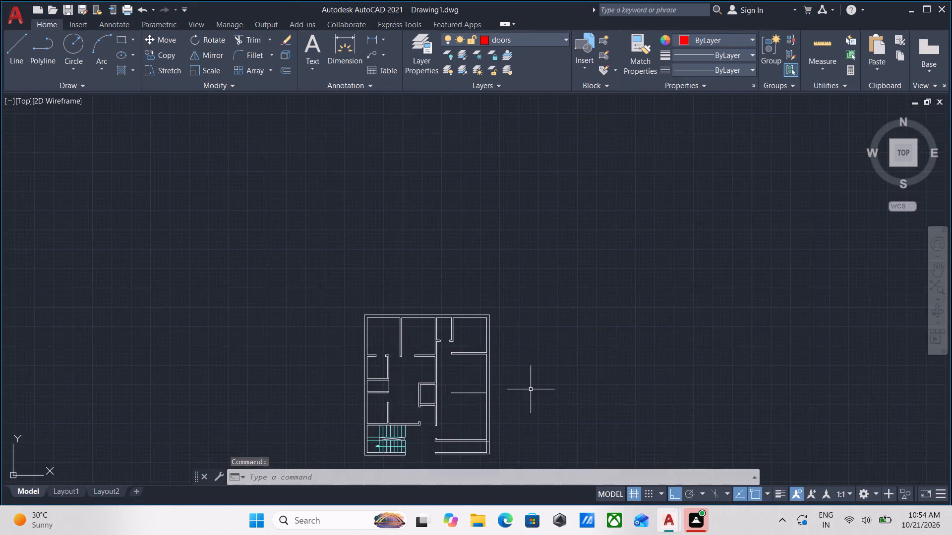
scroll(531, 388, "up", 4)
middle_click_drag(522, 369, 471, 363)
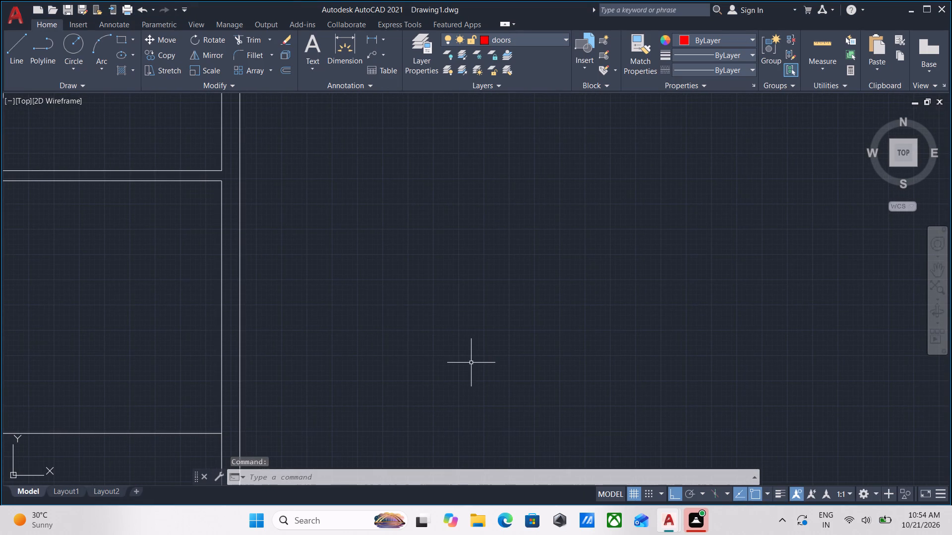
key("ctrl+v")
scroll(362, 150, "up", 3)
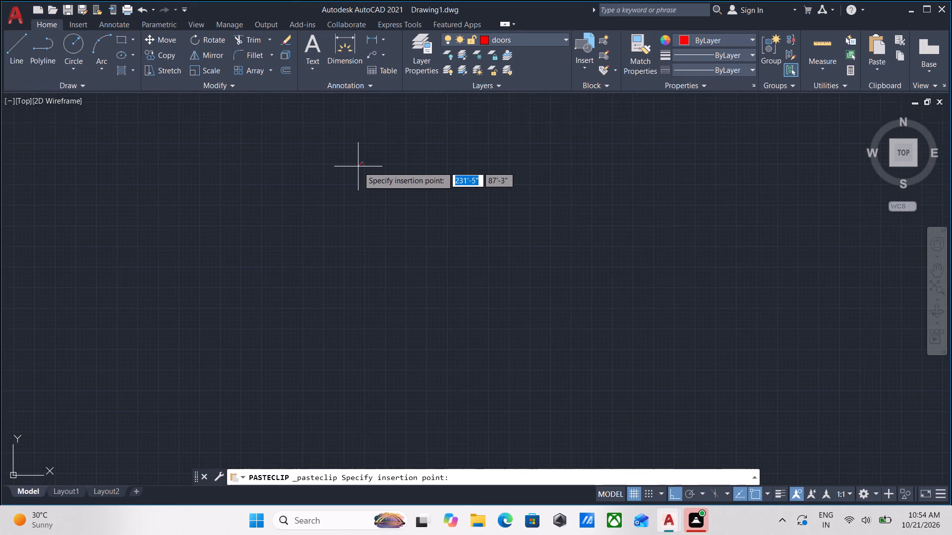
left_click(360, 166)
Scale the pasted door by reference from its hinge-side jamb's lower outer corner, setting the overall width across both jambs to 3'6".
scroll(365, 168, "up", 6)
middle_click_drag(348, 165, 360, 279)
scroll(346, 216, "up", 1)
scroll(372, 234, "down", 1)
middle_click_drag(372, 234, 383, 269)
left_click(445, 282)
left_click(367, 267)
scroll(367, 267, "up", 2)
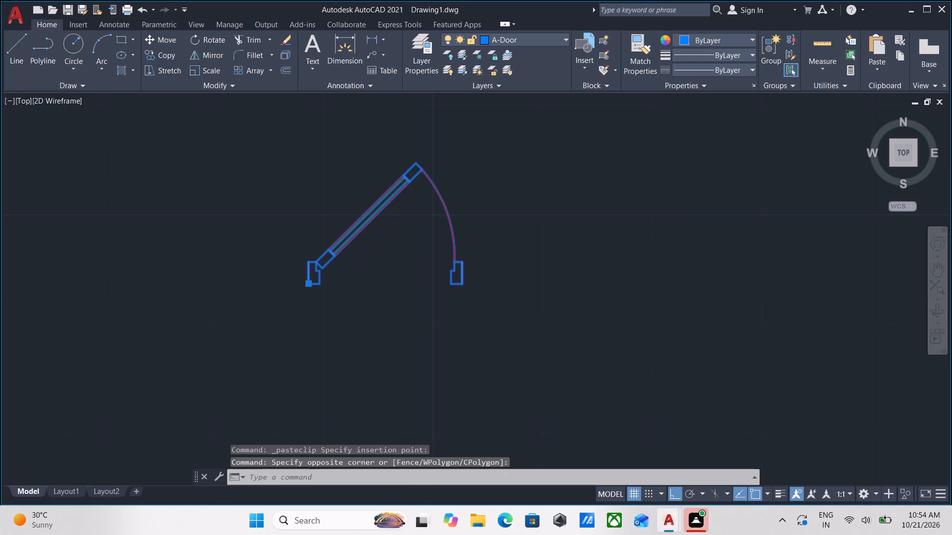
type("sca")
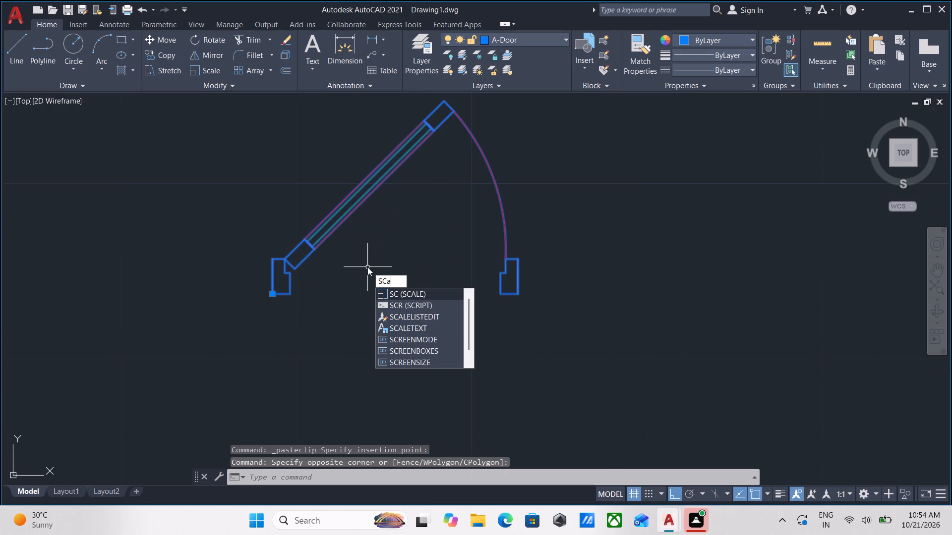
key("Return")
scroll(332, 284, "up", 3)
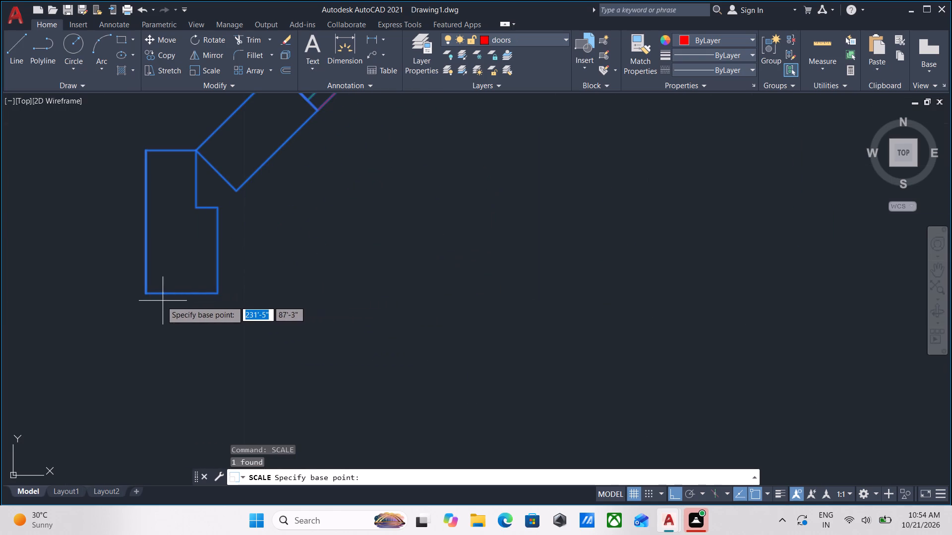
left_click(146, 294)
middle_click_drag(486, 302, 331, 307)
scroll(486, 302, "down", 1)
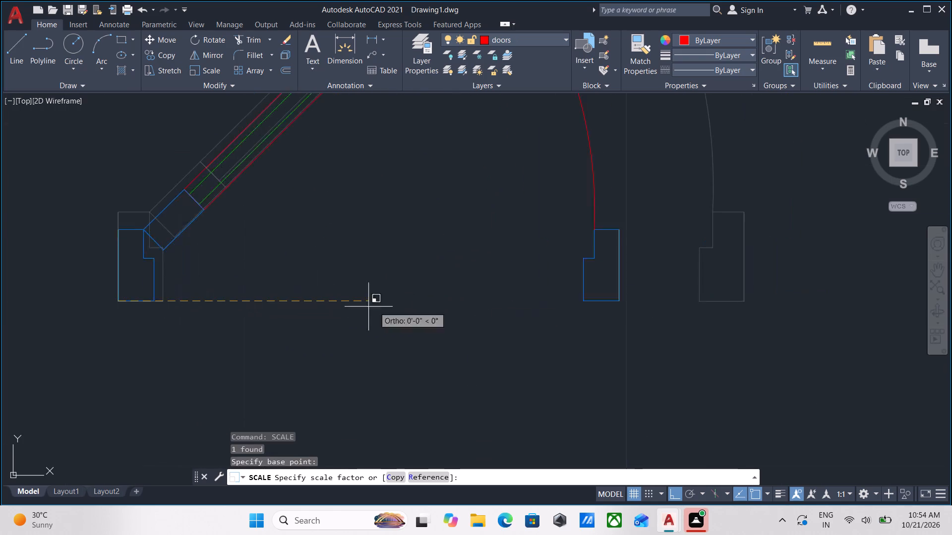
scroll(475, 306, "down", 2)
middle_click_drag(475, 306, 390, 319)
scroll(434, 310, "down", 1)
middle_click_drag(434, 310, 399, 319)
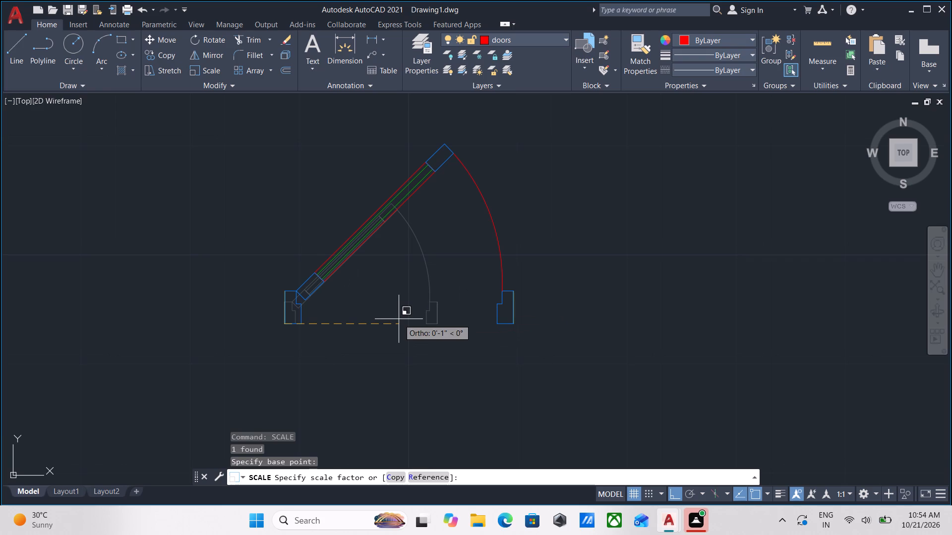
key("r")
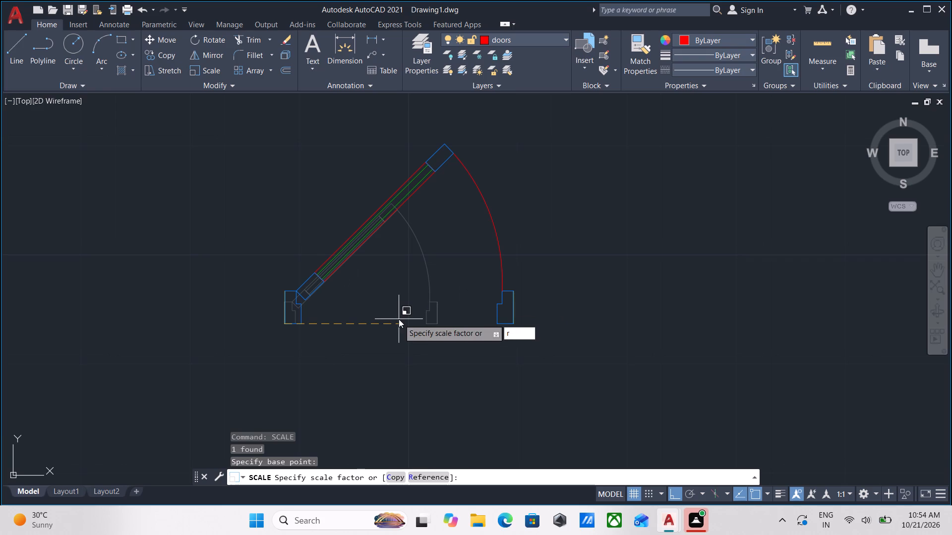
key("Return")
scroll(265, 337, "up", 2)
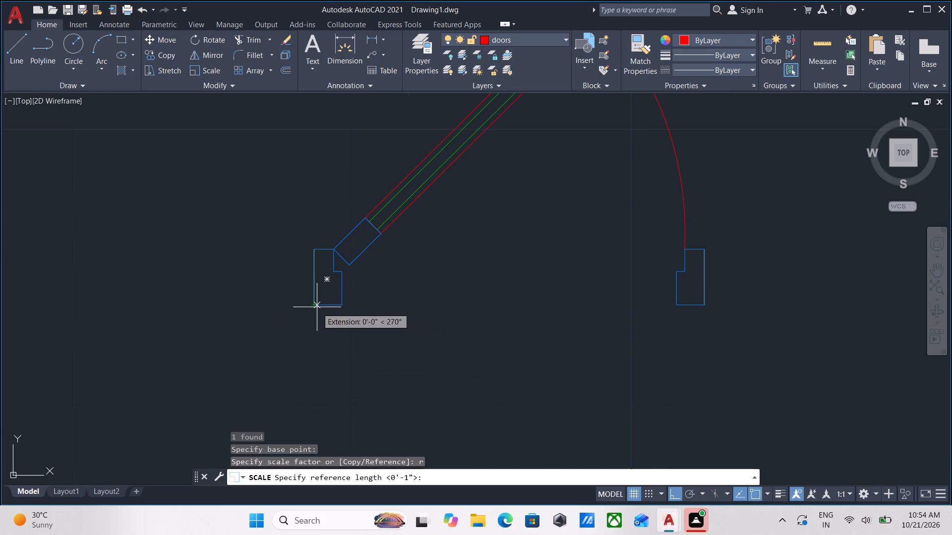
left_click(317, 306)
middle_click_drag(497, 306, 285, 312)
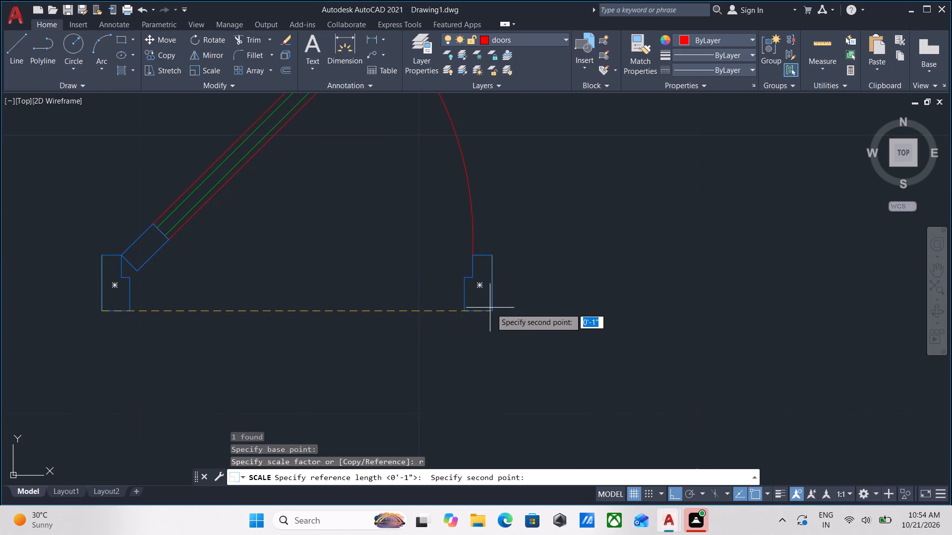
left_click(491, 309)
scroll(538, 308, "down", 1)
middle_click_drag(538, 308, 346, 315)
scroll(480, 312, "down", 3)
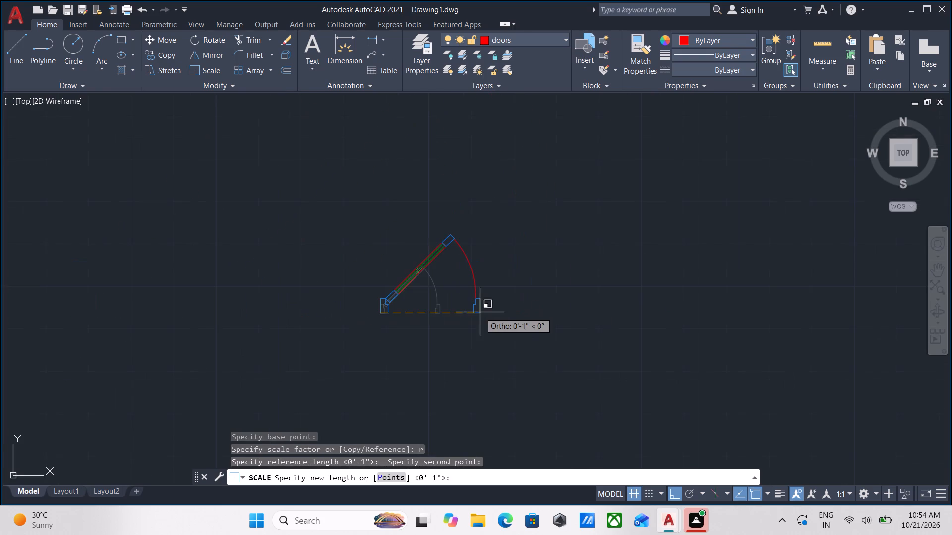
type("3'")
key("6")
key("Return")
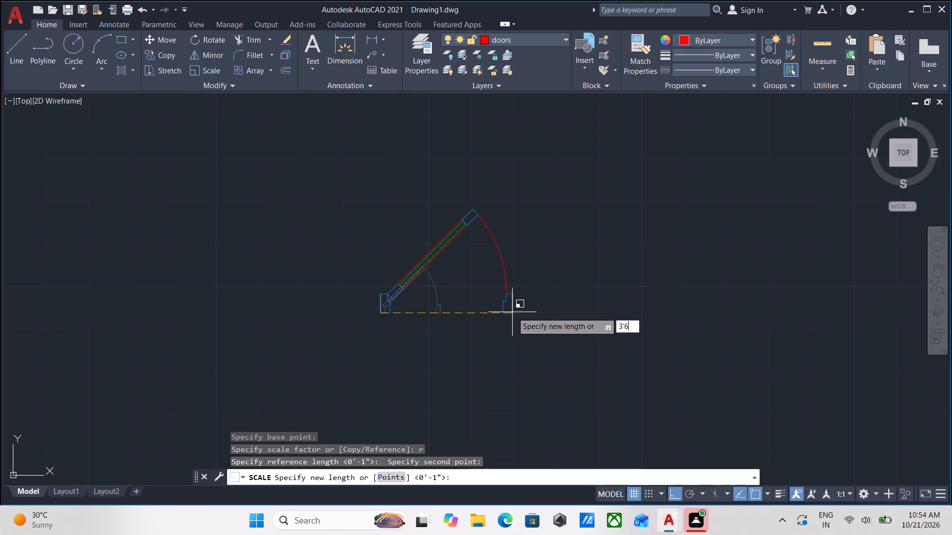
scroll(512, 312, "down", 3)
middle_click_drag(512, 312, 467, 386)
scroll(532, 296, "down", 5)
middle_click_drag(565, 292, 450, 330)
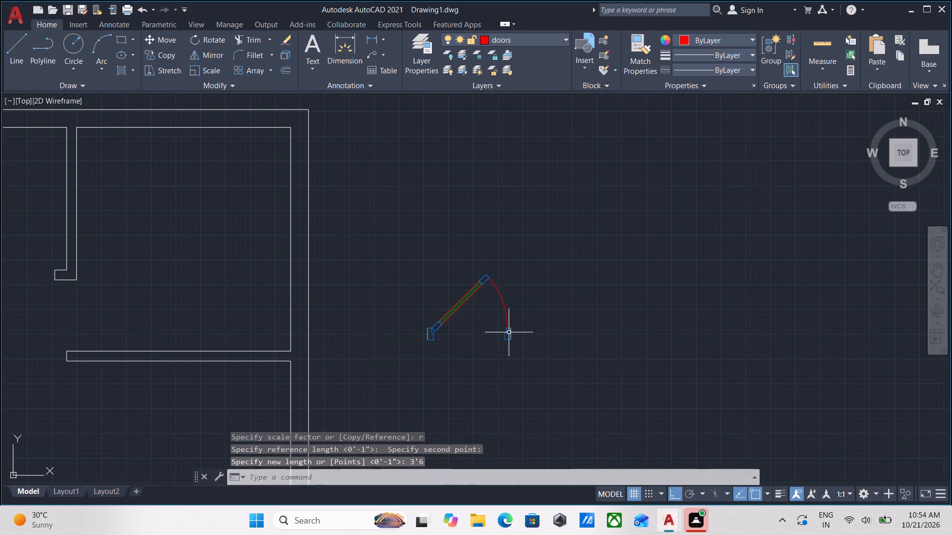
Copy the 3'6" door from its hinge-side jamb's lower outer corner to a spot directly below the original, east of the plan.
scroll(465, 327, "up", 2)
scroll(465, 327, "down", 1)
middle_click_drag(465, 327, 486, 309)
left_click_drag(599, 361, 555, 345)
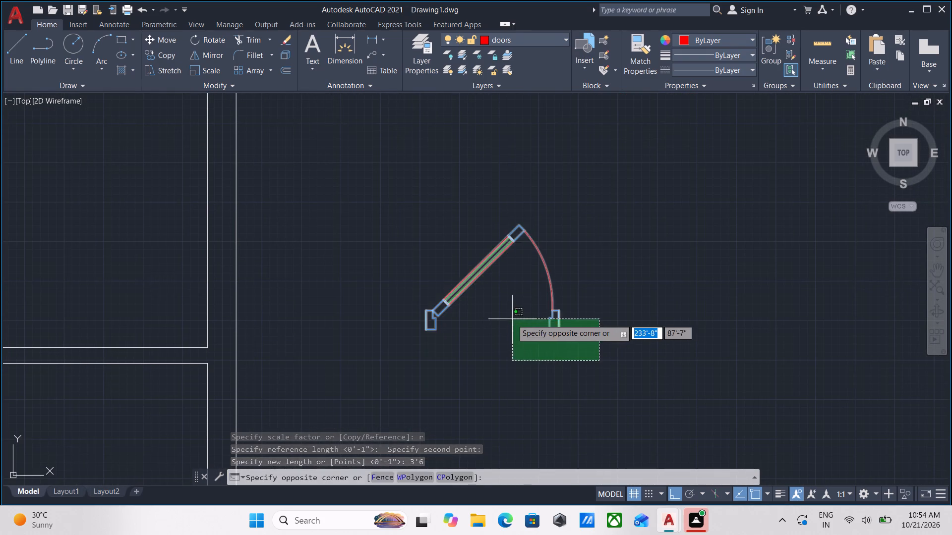
left_click(512, 319)
scroll(484, 330, "up", 2)
middle_click(484, 330)
type("co")
key("Return")
left_click(337, 333)
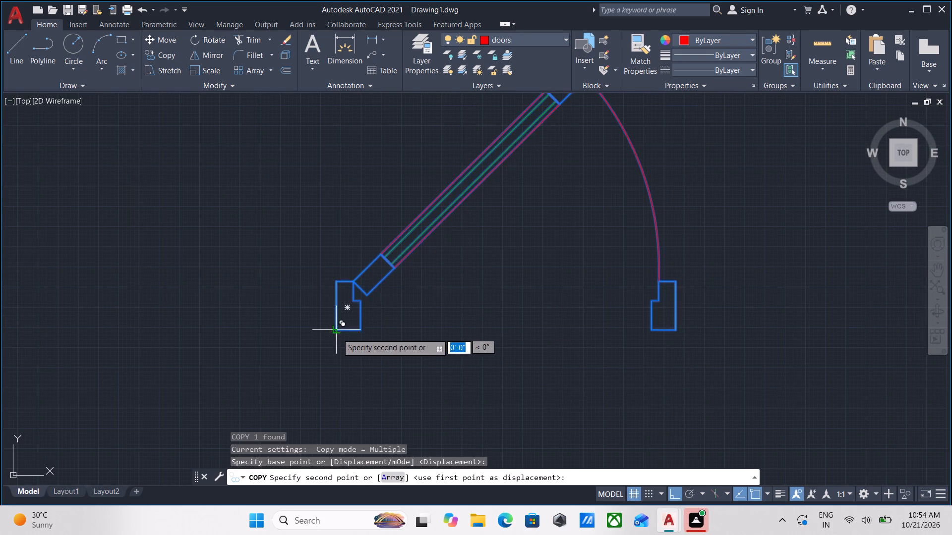
scroll(336, 476, "down", 1)
middle_click_drag(336, 476, 379, 282)
scroll(393, 268, "down", 3)
middle_click_drag(392, 289, 411, 157)
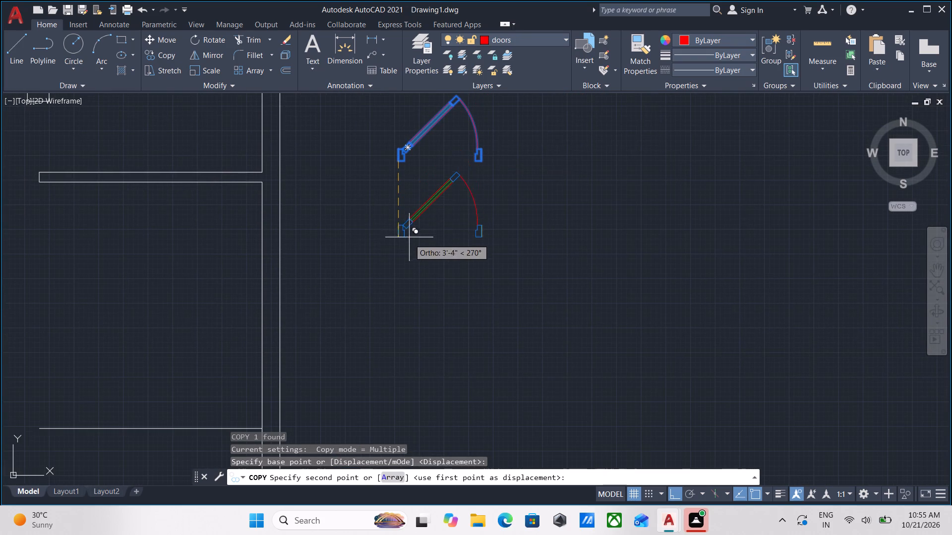
left_click(410, 267)
key("Escape")
Scale the lower door copy by reference from its hinge-side jamb's lower outer corner, setting the overall width across both jambs to 3'.
left_click(494, 275)
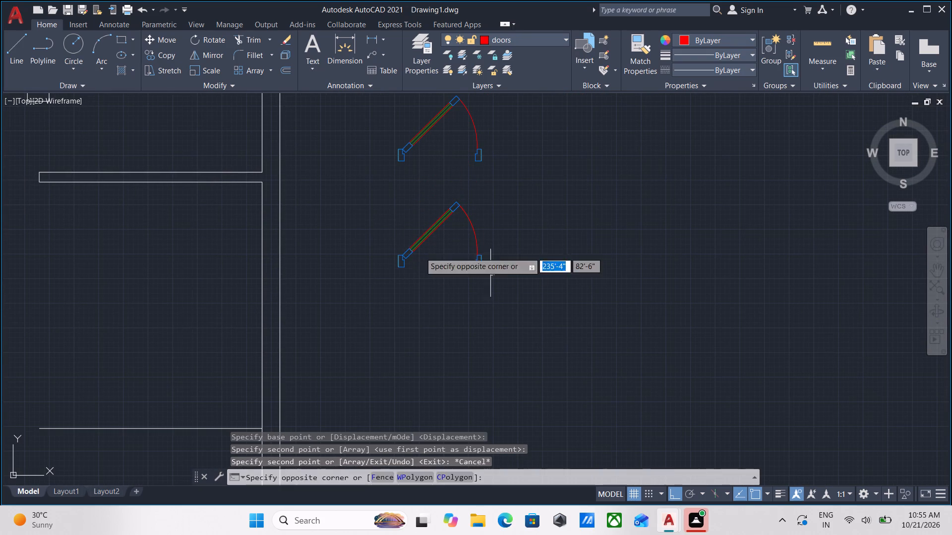
left_click(412, 247)
scroll(419, 281, "up", 3)
middle_click_drag(420, 281, 436, 346)
type("sca")
key("Return")
scroll(404, 310, "up", 2)
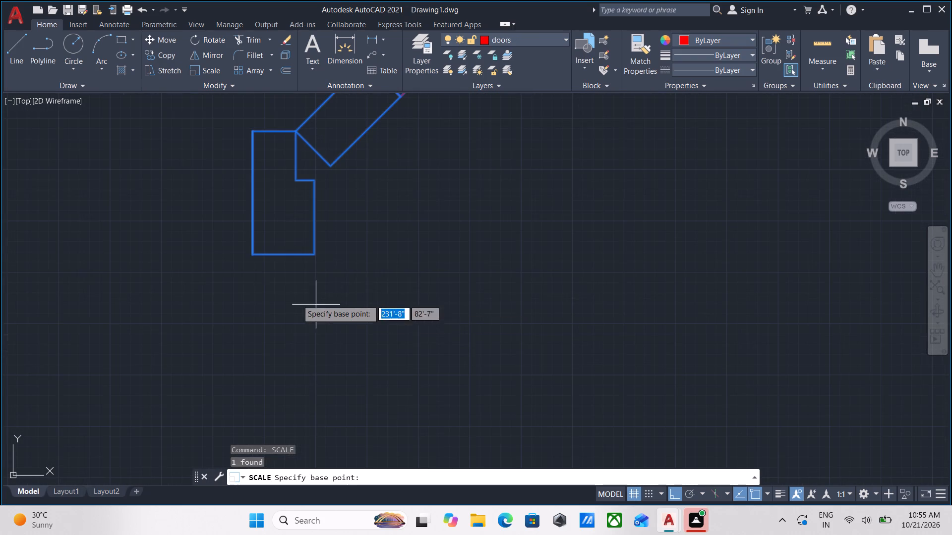
left_click(248, 256)
middle_click_drag(501, 272, 353, 280)
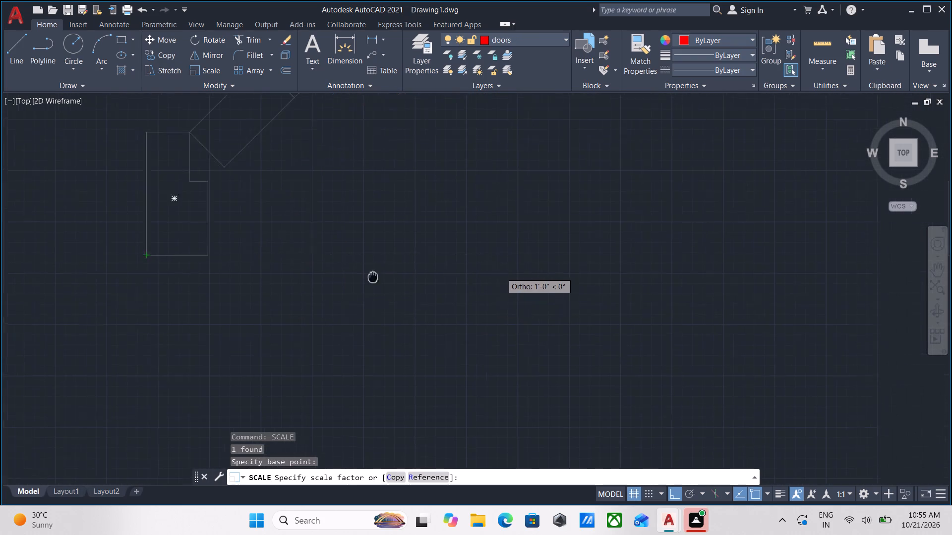
middle_click_drag(353, 280, 339, 288)
scroll(473, 288, "down", 3)
middle_click_drag(470, 289, 368, 334)
key("r")
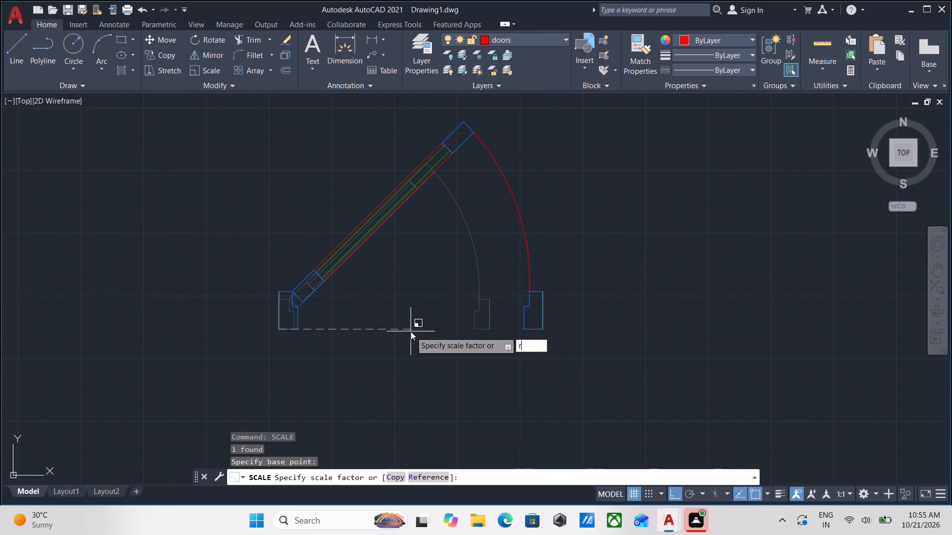
key("Return")
scroll(296, 331, "up", 3)
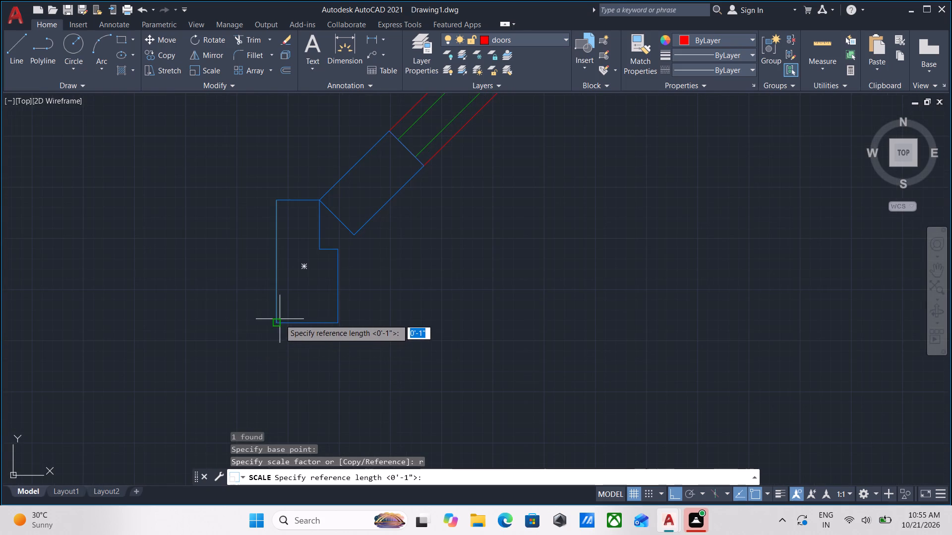
left_click(275, 320)
middle_click_drag(584, 345, 230, 353)
scroll(475, 347, "down", 2)
middle_click_drag(444, 349, 349, 362)
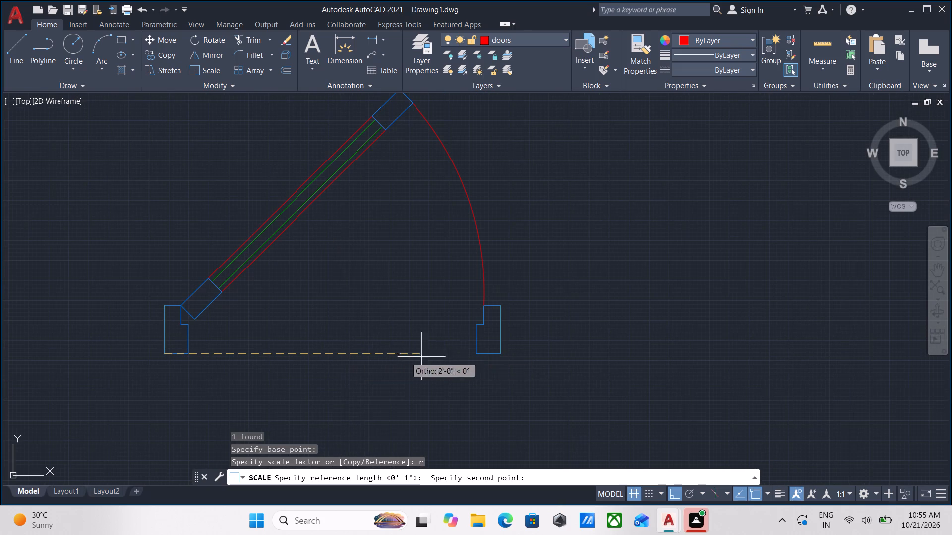
left_click(501, 355)
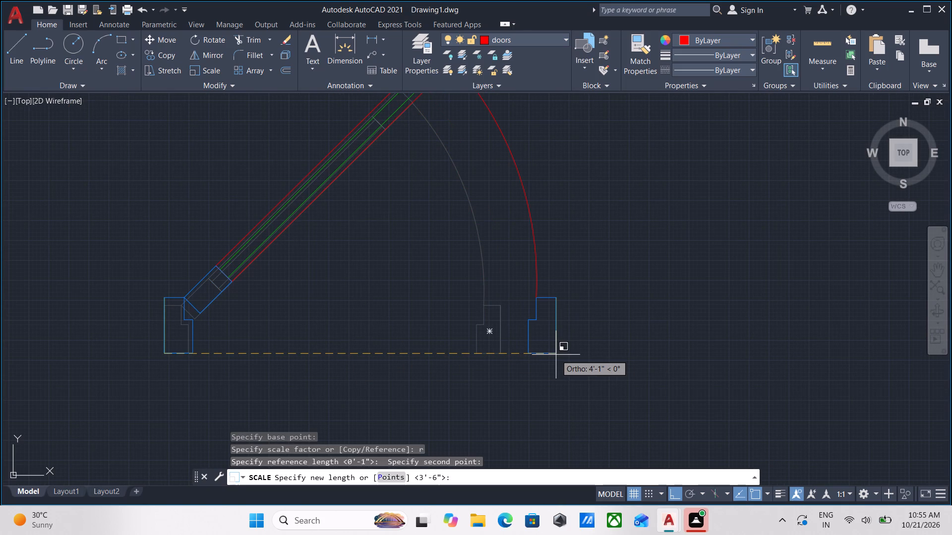
type("3'")
key("Return")
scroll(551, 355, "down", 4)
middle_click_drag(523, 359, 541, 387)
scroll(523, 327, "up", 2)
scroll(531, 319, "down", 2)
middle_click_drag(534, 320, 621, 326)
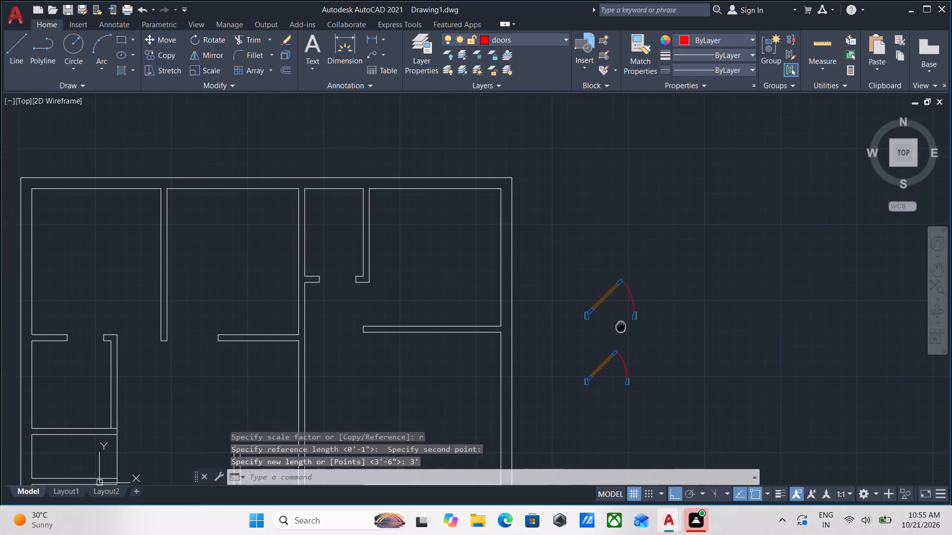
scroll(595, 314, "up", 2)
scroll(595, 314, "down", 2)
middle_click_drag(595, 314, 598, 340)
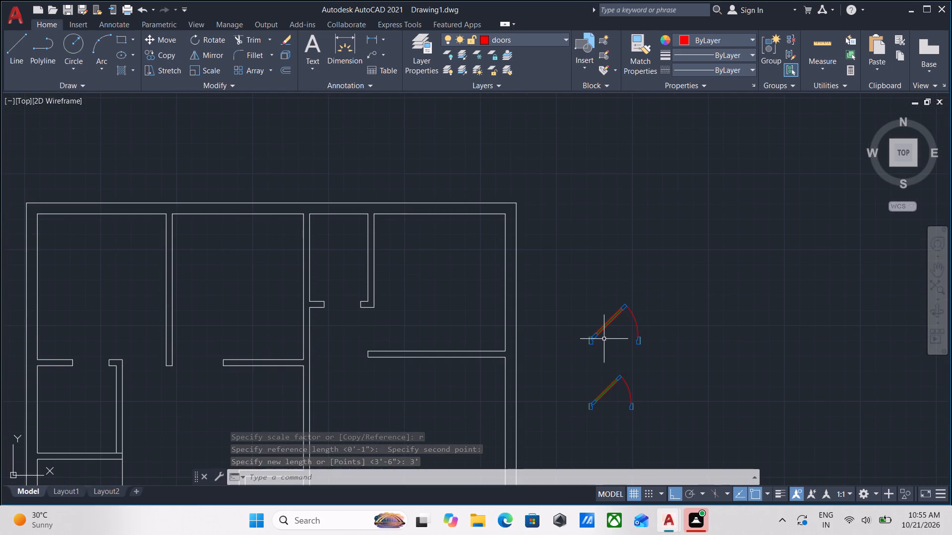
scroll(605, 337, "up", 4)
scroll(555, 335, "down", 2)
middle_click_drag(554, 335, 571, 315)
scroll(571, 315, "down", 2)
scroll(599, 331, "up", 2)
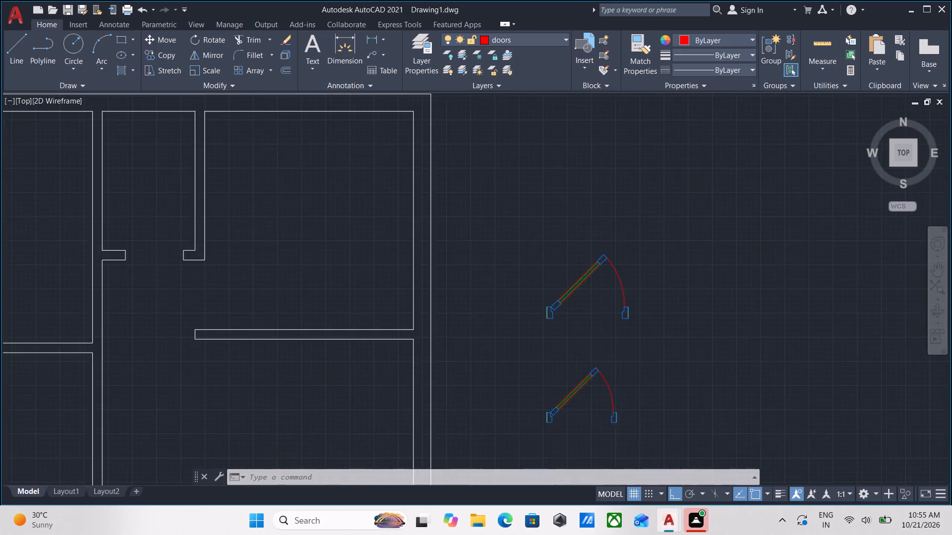
Copy the 3'6" door by its hinge-side jamb's lower outer corner into the upper middle room's opening, at the vertical partition's lower end.
scroll(599, 331, "up", 1)
left_click(544, 308)
left_click(499, 216)
scroll(514, 251, "up", 1)
middle_click_drag(514, 253, 537, 304)
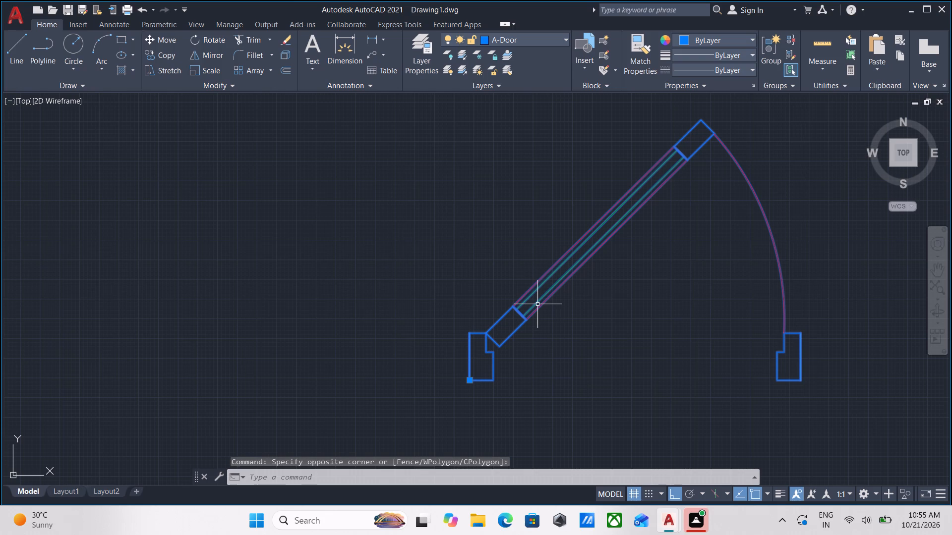
type("co")
key("Return")
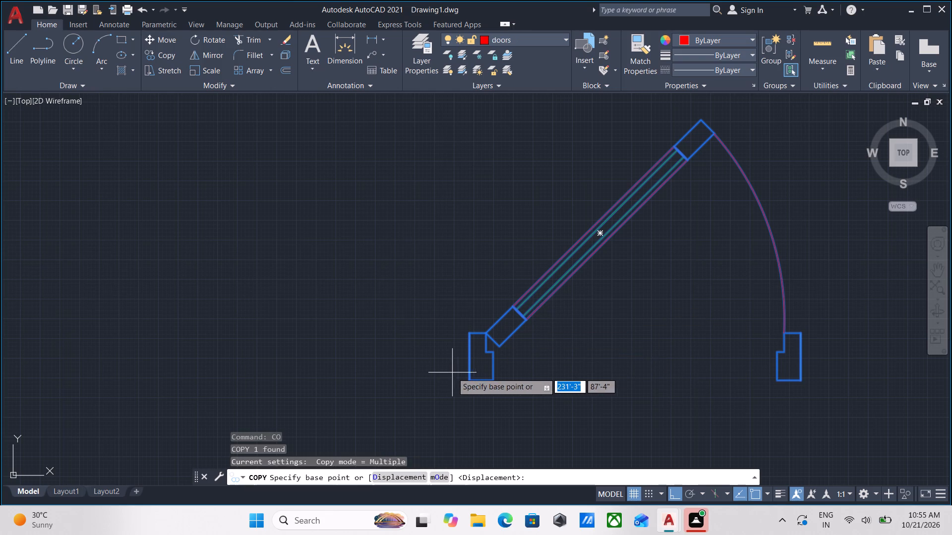
left_click(471, 382)
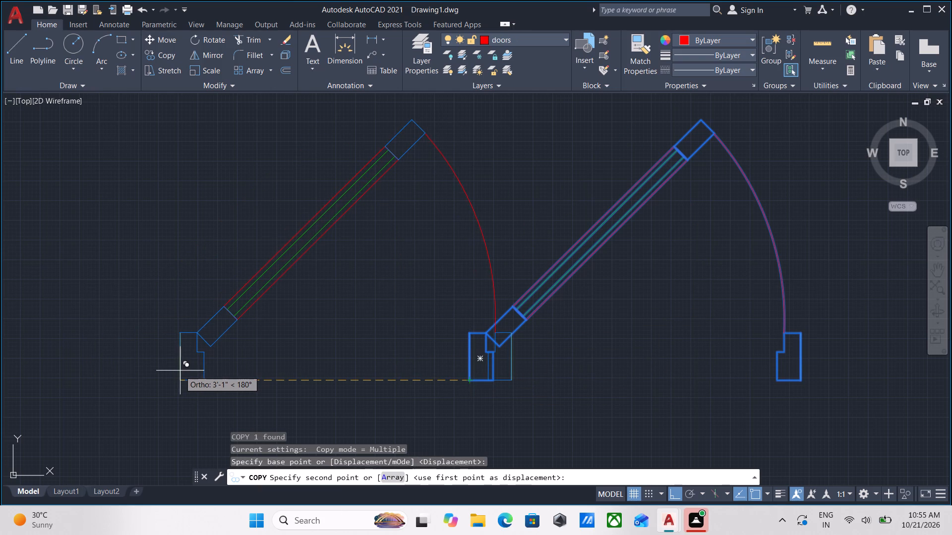
key("F8")
scroll(182, 333, "down", 3)
middle_click_drag(214, 318, 447, 319)
middle_click_drag(324, 309, 579, 303)
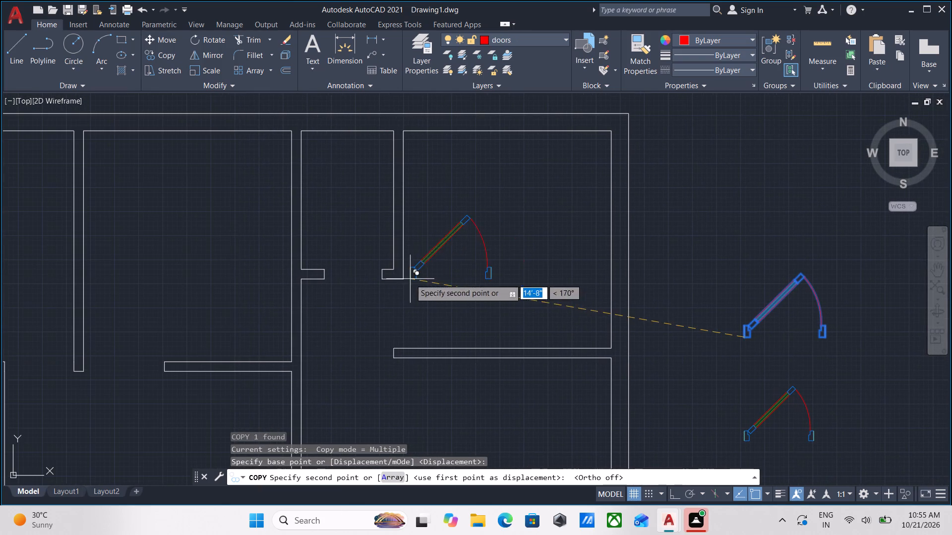
middle_click_drag(361, 300, 551, 276)
scroll(296, 330, "up", 3)
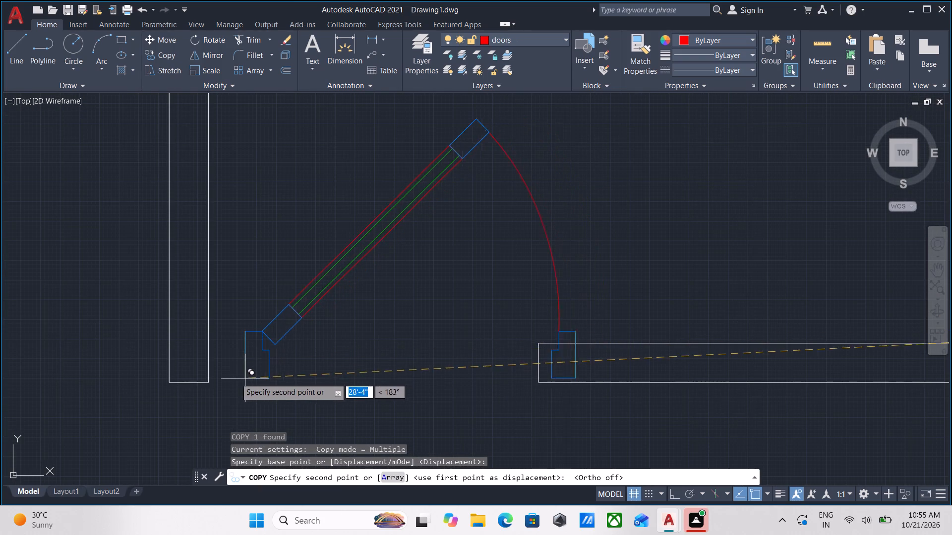
left_click(209, 381)
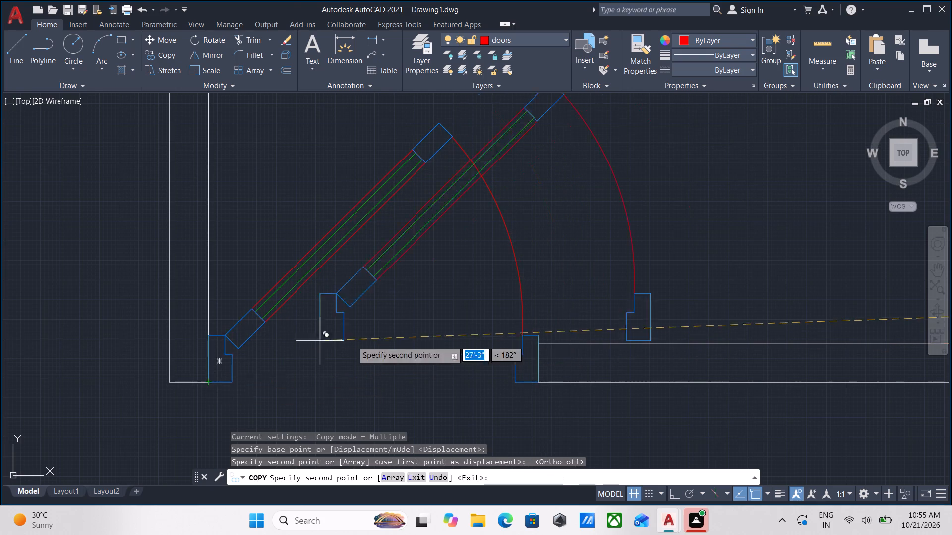
scroll(475, 340, "down", 3)
middle_click_drag(475, 340, 513, 332)
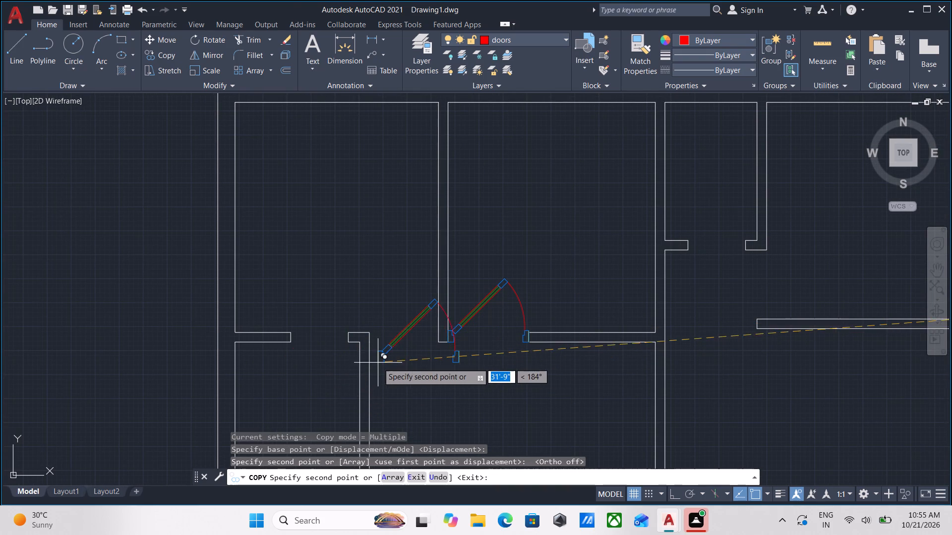
scroll(528, 379, "down", 2)
middle_click_drag(544, 370, 373, 366)
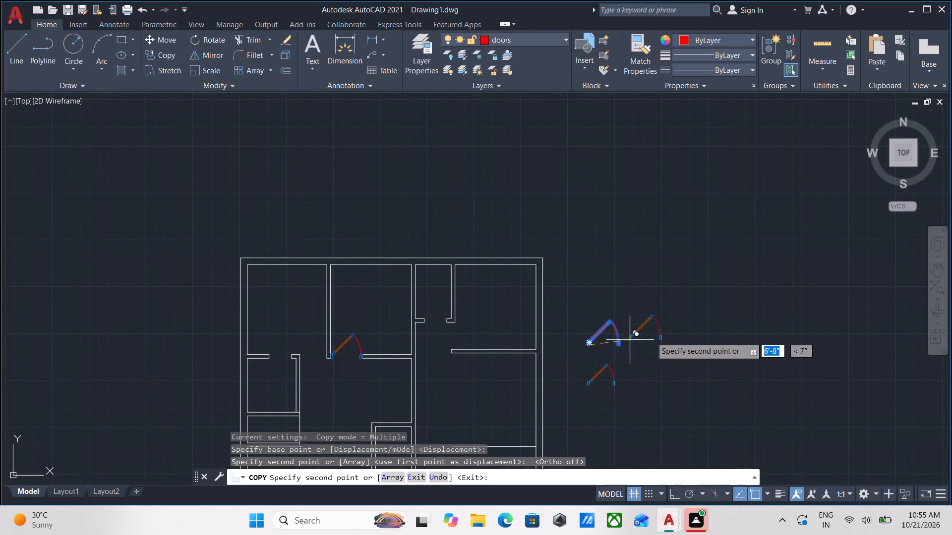
key("Escape")
Mirror the 3' door about a vertical line through its hinge-side jamb's outer edge, erasing the source door.
scroll(613, 404, "up", 1)
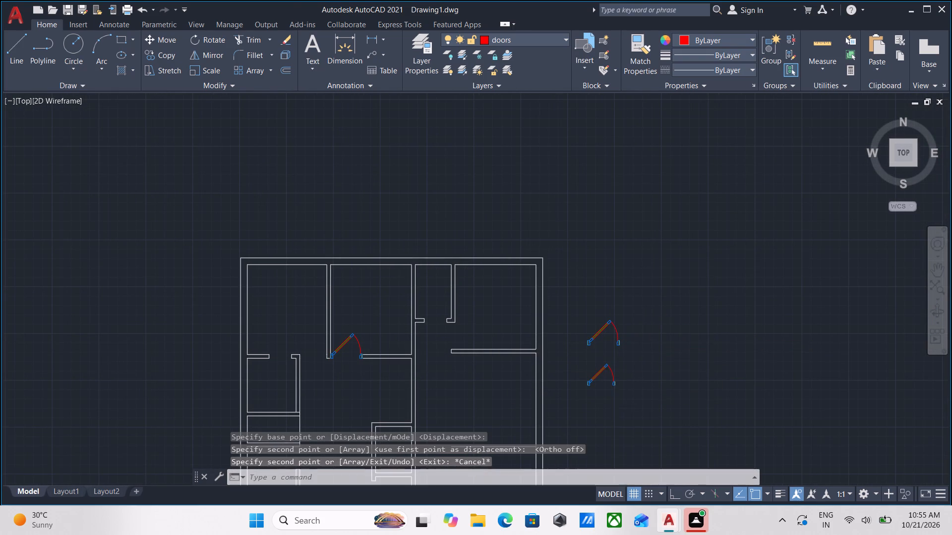
middle_click_drag(592, 397, 627, 394)
scroll(629, 388, "up", 3)
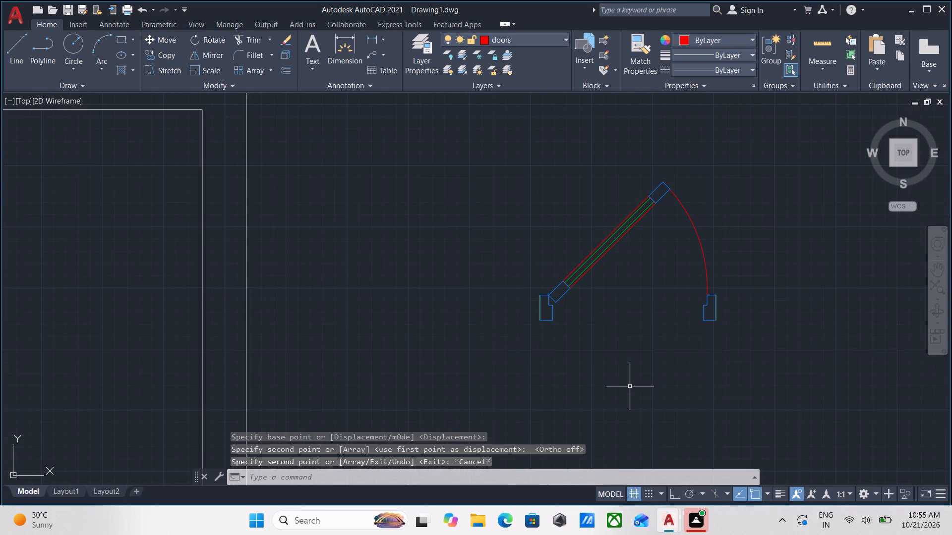
scroll(630, 376, "down", 1)
middle_click_drag(630, 376, 630, 395)
scroll(630, 376, "down", 1)
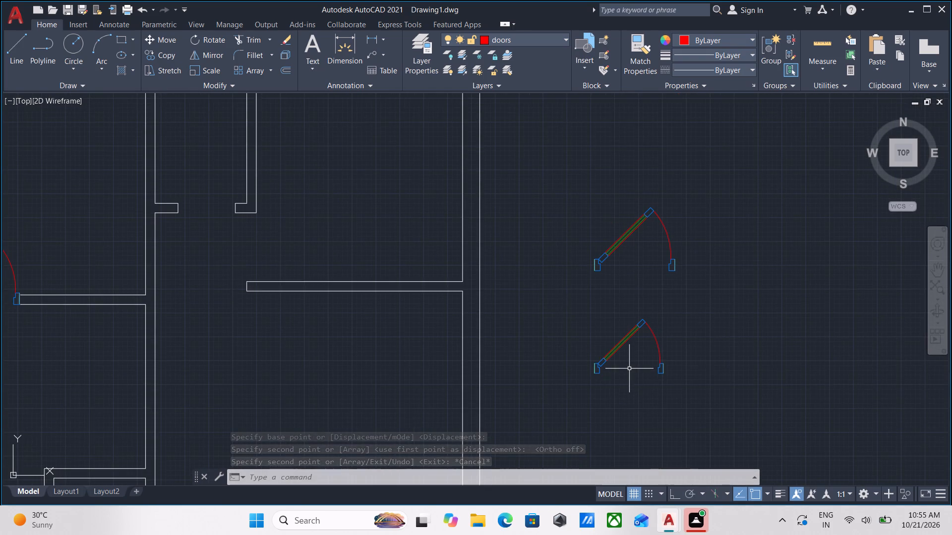
scroll(629, 369, "up", 1)
left_click(629, 369)
left_click(562, 300)
key("m")
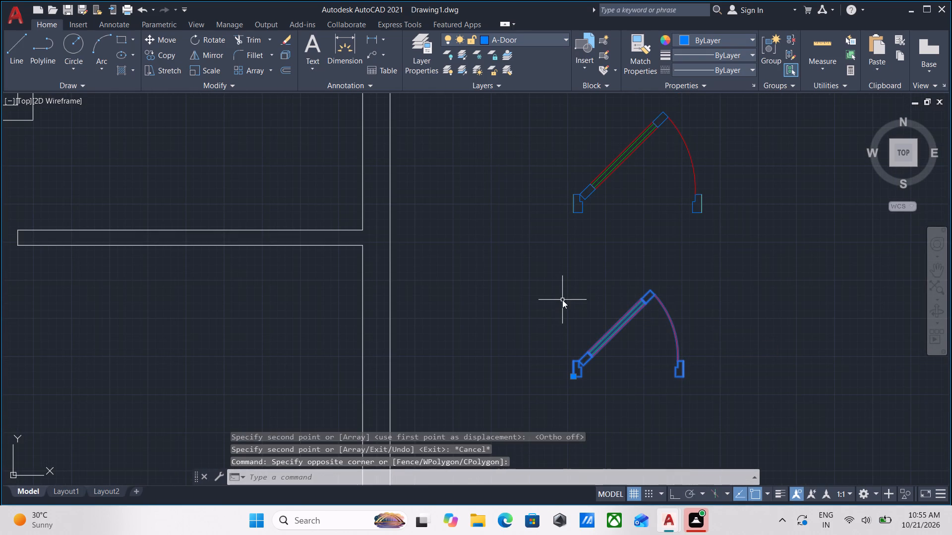
key("i")
key("Return")
scroll(571, 388, "up", 3)
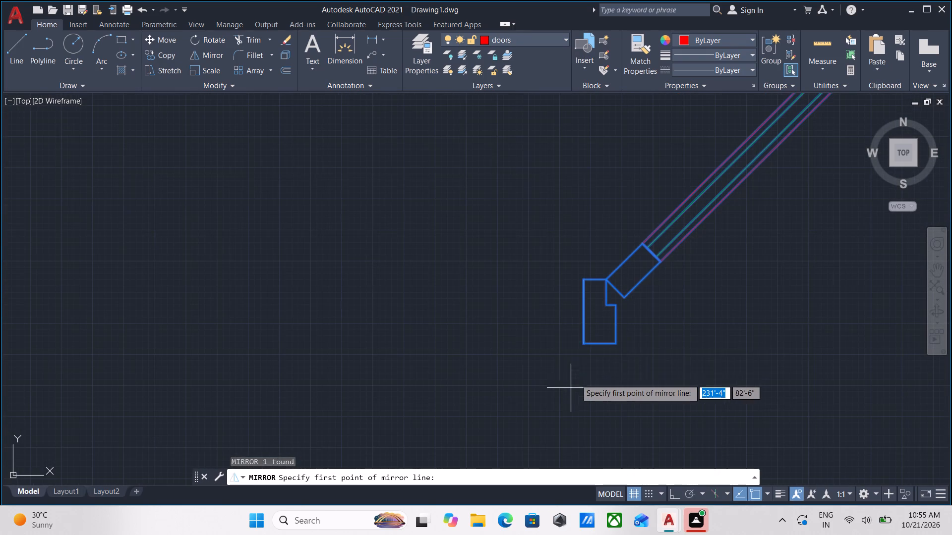
left_click(583, 345)
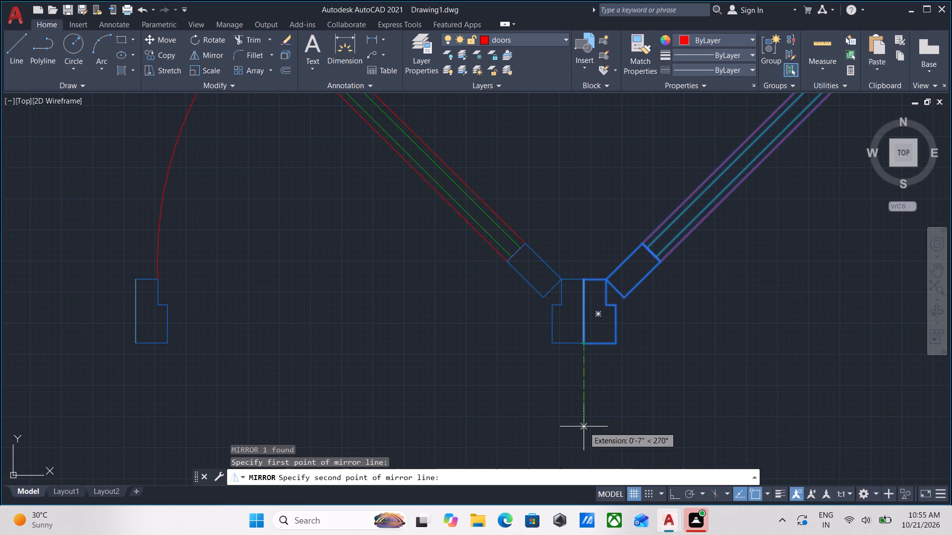
key("F8")
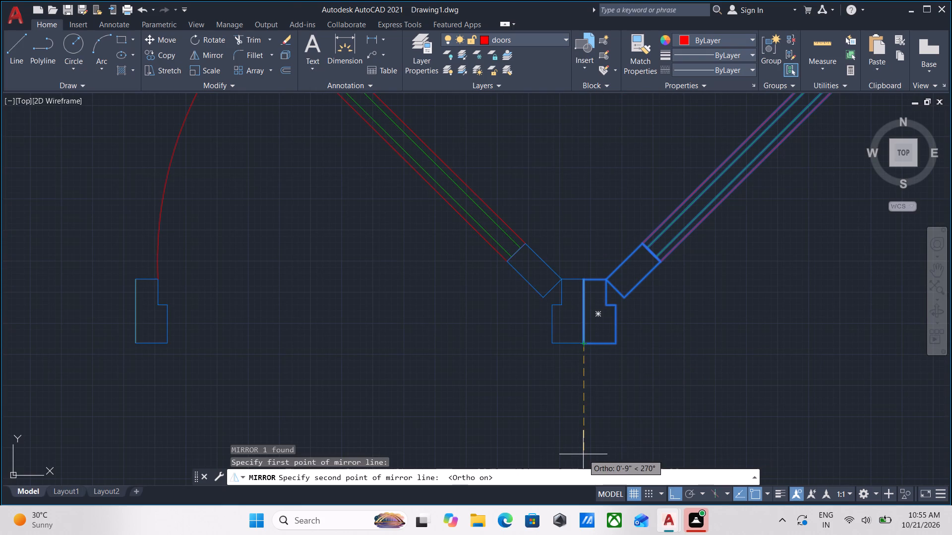
left_click(586, 455)
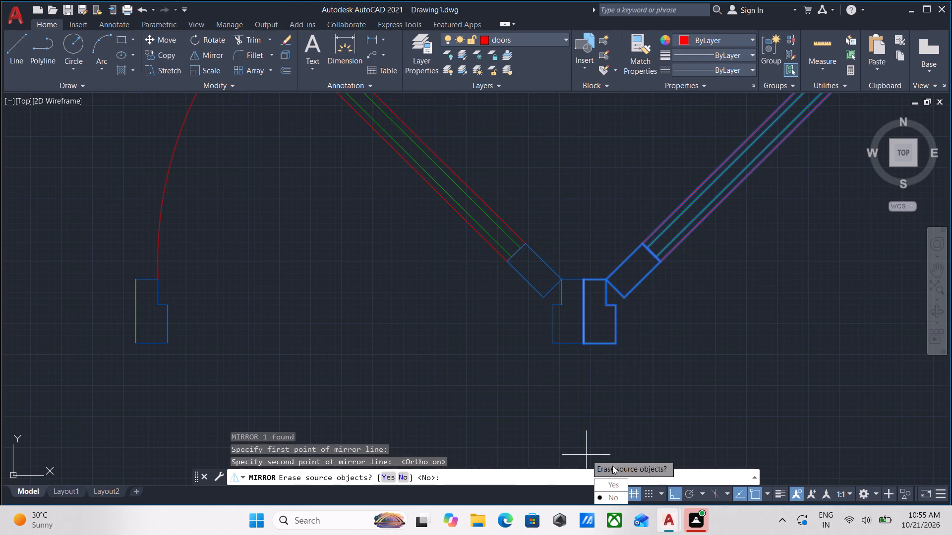
left_click_drag(614, 484, 586, 455)
Copy the mirrored 3' door by its hinge-side jamb's lower outer corner into the upper-left room's opening, at the vertical partition's lower end.
left_click_drag(624, 320, 618, 320)
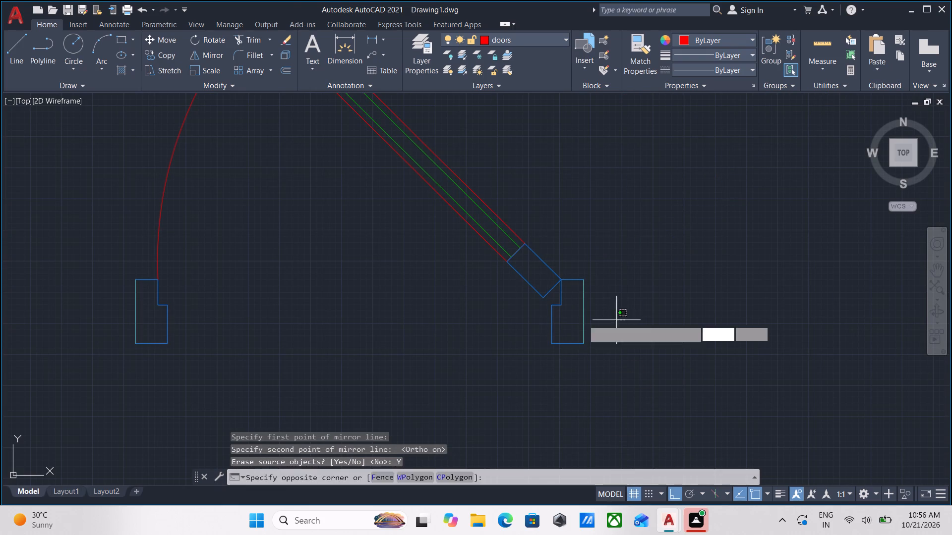
left_click(542, 320)
scroll(542, 320, "down", 1)
middle_click_drag(542, 321, 553, 366)
middle_click_drag(500, 356, 511, 336)
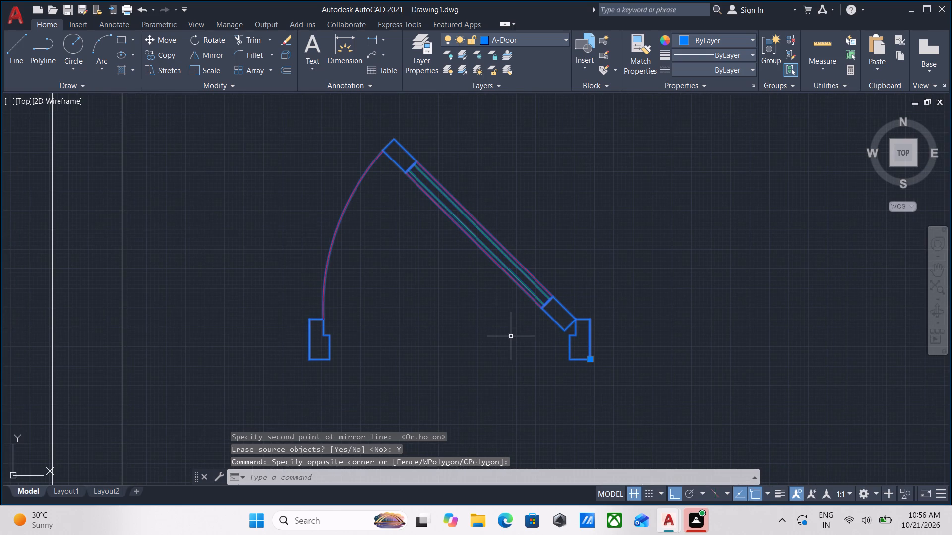
key("c")
key("o")
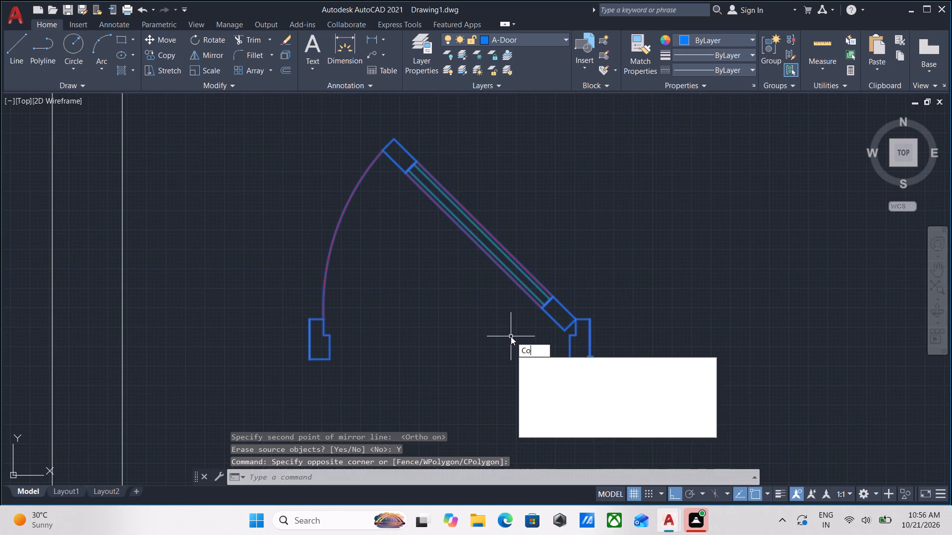
key("Return")
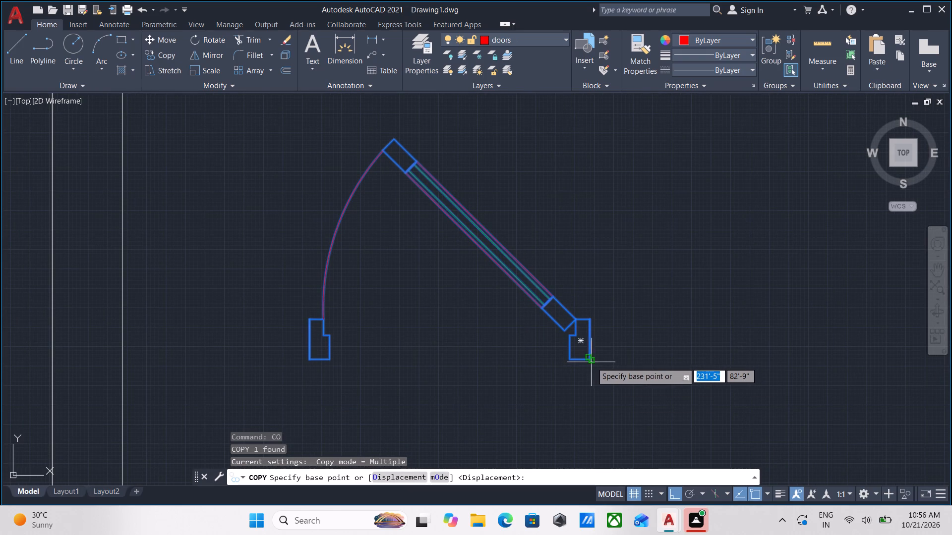
left_click(592, 362)
scroll(177, 342, "down", 1)
middle_click_drag(182, 342, 438, 342)
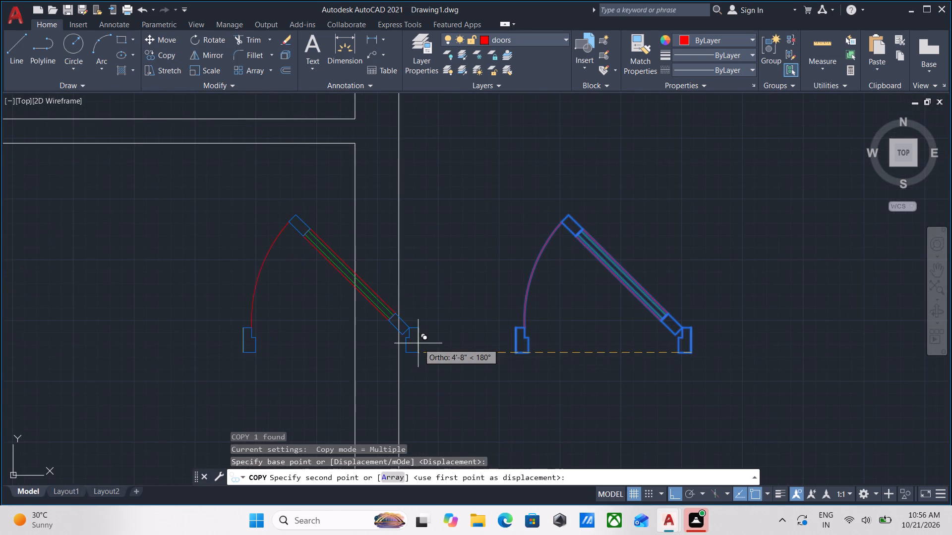
key("F8")
scroll(206, 308, "down", 2)
middle_click_drag(224, 308, 478, 320)
middle_click_drag(230, 306, 500, 302)
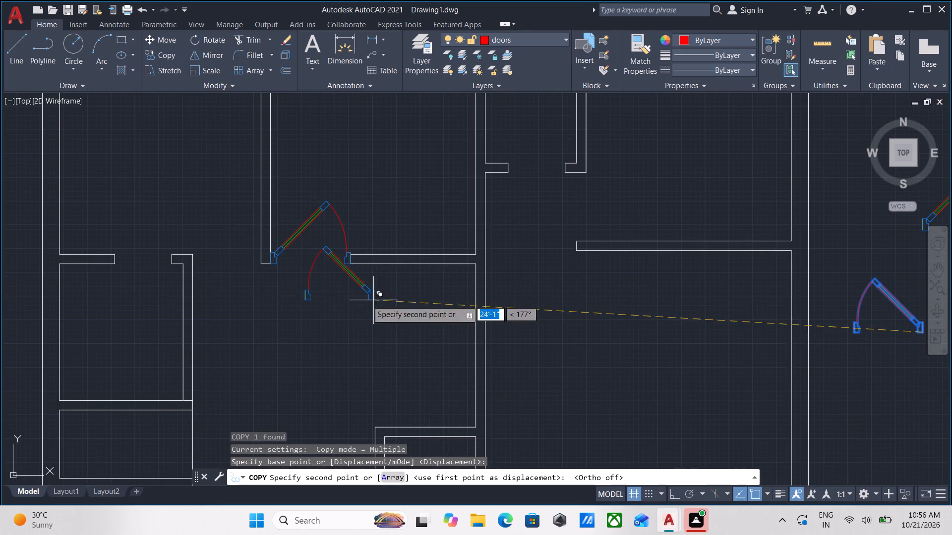
scroll(250, 245, "up", 3)
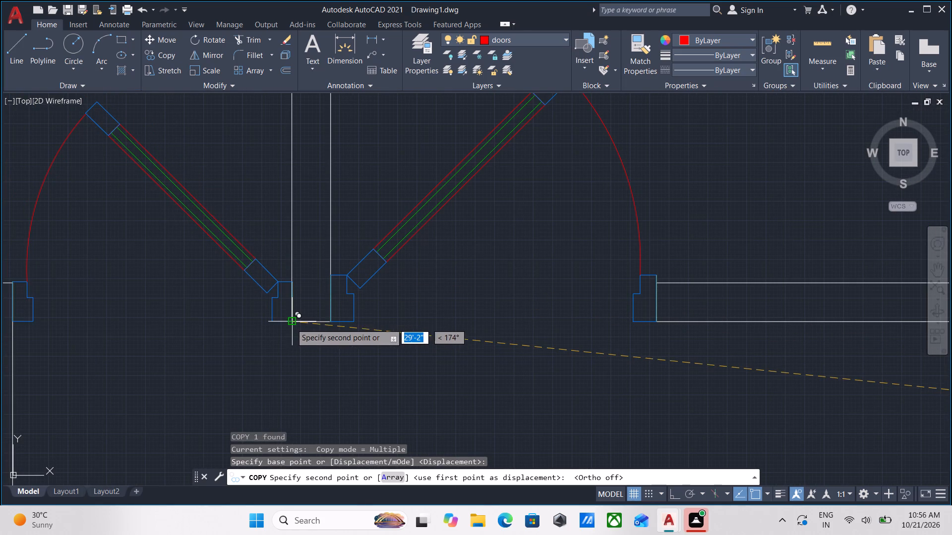
left_click(291, 323)
scroll(265, 281, "down", 2)
middle_click_drag(278, 281, 439, 308)
scroll(267, 306, "up", 3)
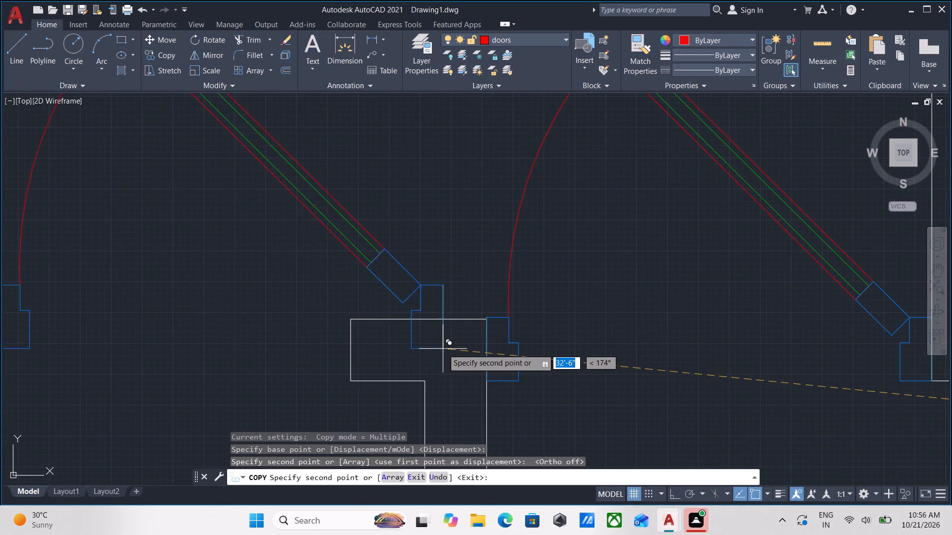
scroll(440, 299, "down", 4)
middle_click_drag(405, 287, 260, 372)
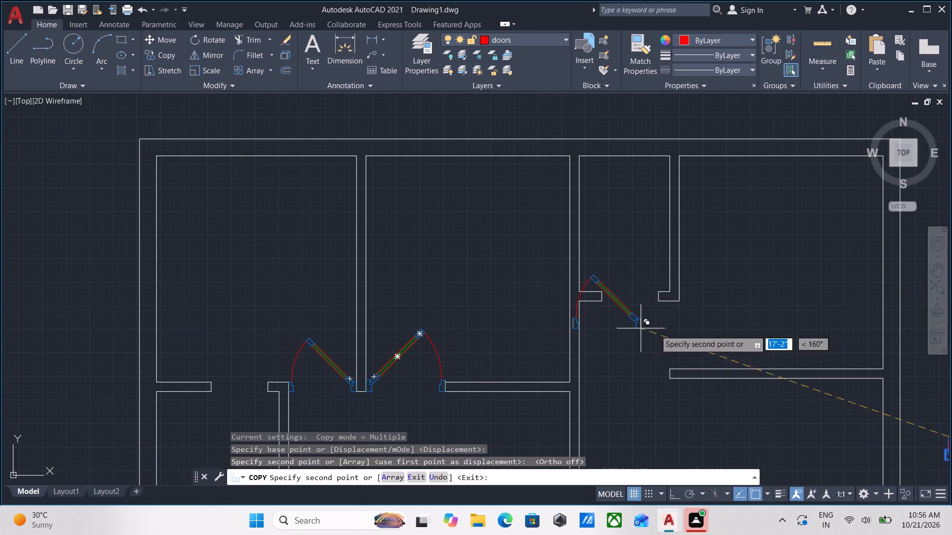
middle_click_drag(810, 353, 584, 339)
middle_click_drag(690, 336, 541, 302)
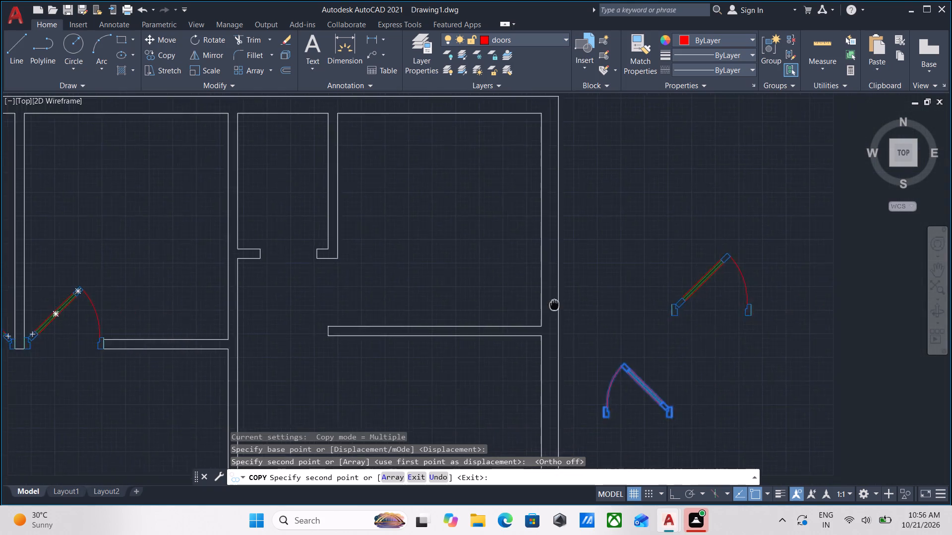
middle_click_drag(541, 302, 546, 303)
middle_click_drag(687, 354, 672, 328)
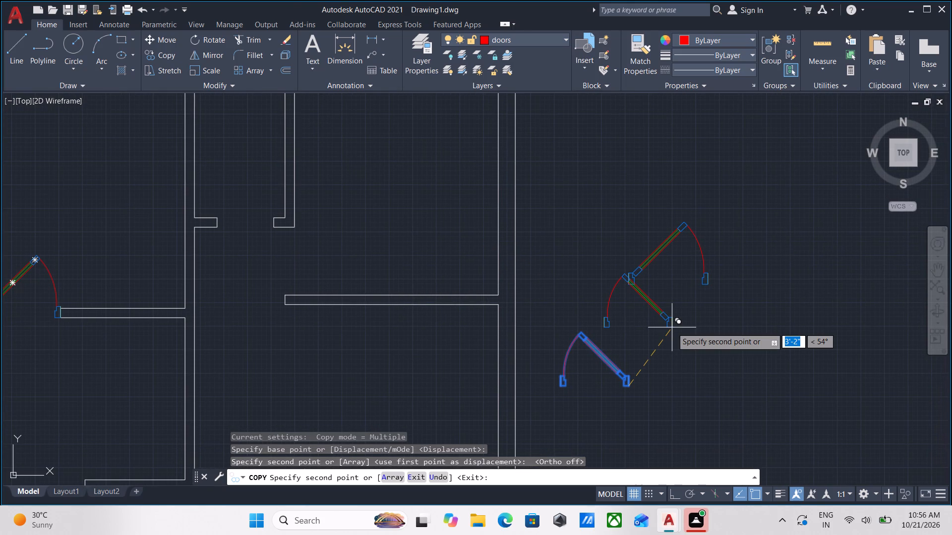
key("Escape")
scroll(762, 324, "down", 1)
key("Escape")
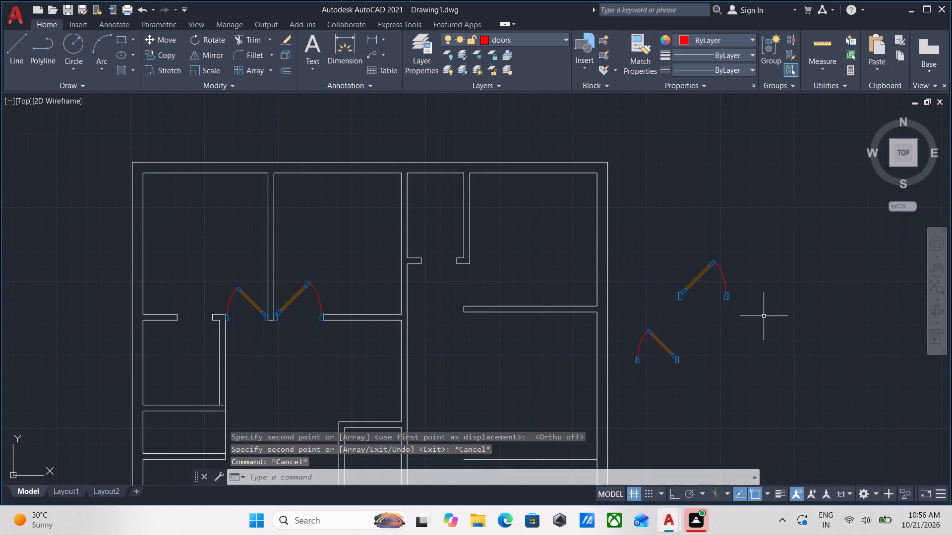
Rotate a copy of the 3' door east of the plan by 270° about its hinge-side jamb's lower outer corner.
scroll(462, 330, "up", 2)
middle_click_drag(204, 296, 383, 275)
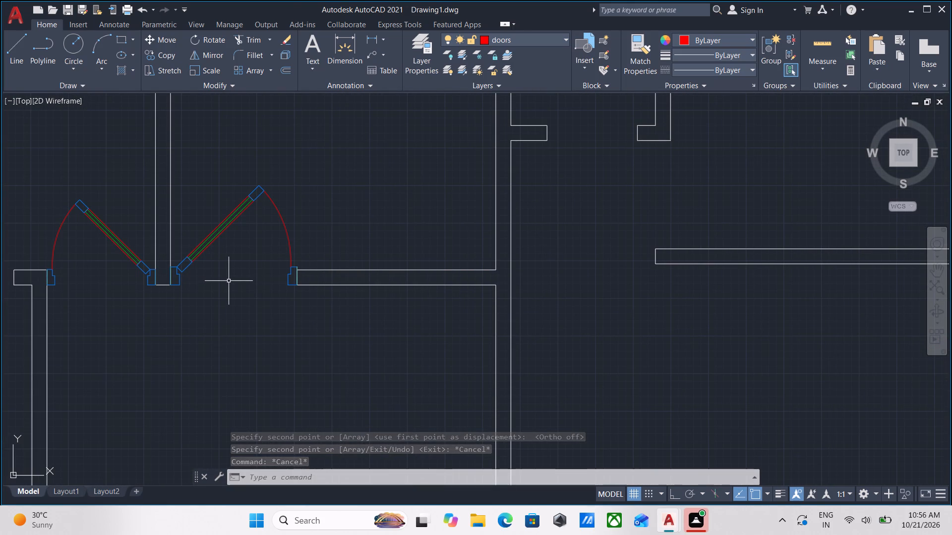
scroll(250, 279, "down", 1)
middle_click_drag(250, 279, 195, 342)
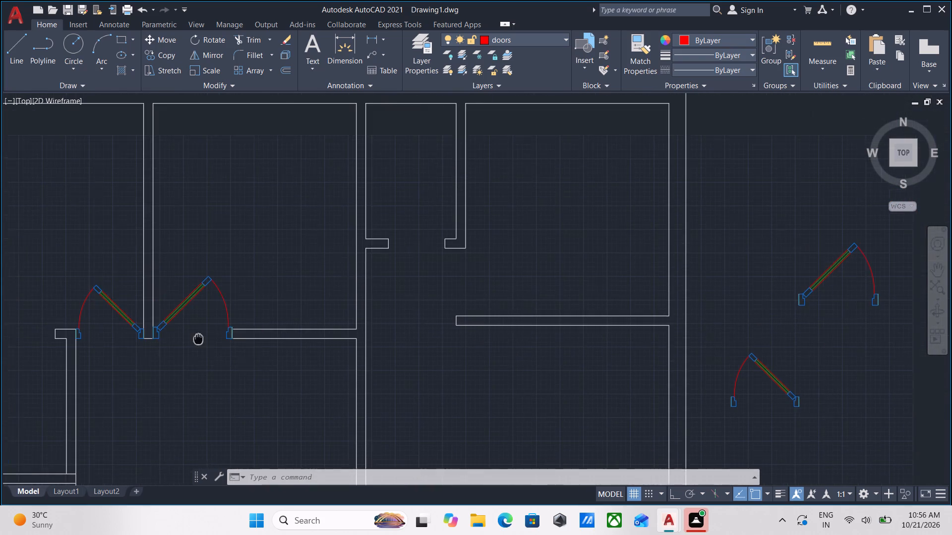
middle_click_drag(523, 309, 363, 310)
scroll(595, 363, "up", 1)
middle_click_drag(595, 363, 603, 302)
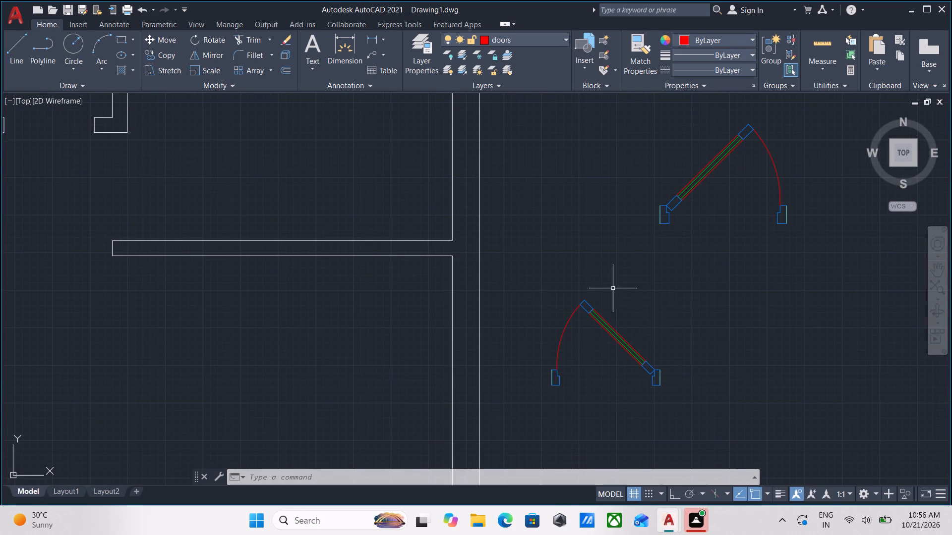
scroll(661, 321, "down", 1)
left_click(663, 324)
left_click(600, 362)
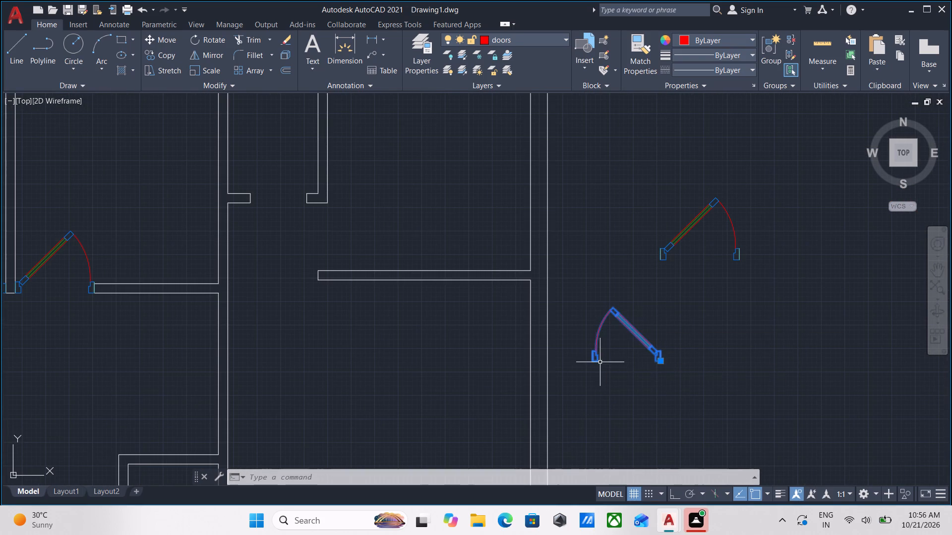
scroll(660, 370, "up", 2)
scroll(656, 362, "down", 1)
middle_click_drag(656, 362, 648, 376)
scroll(646, 378, "up", 1)
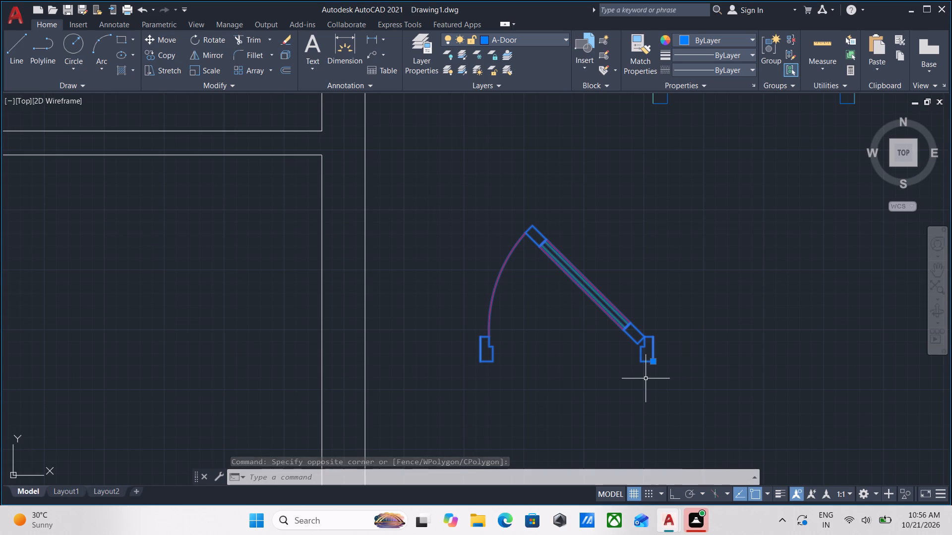
type("ro")
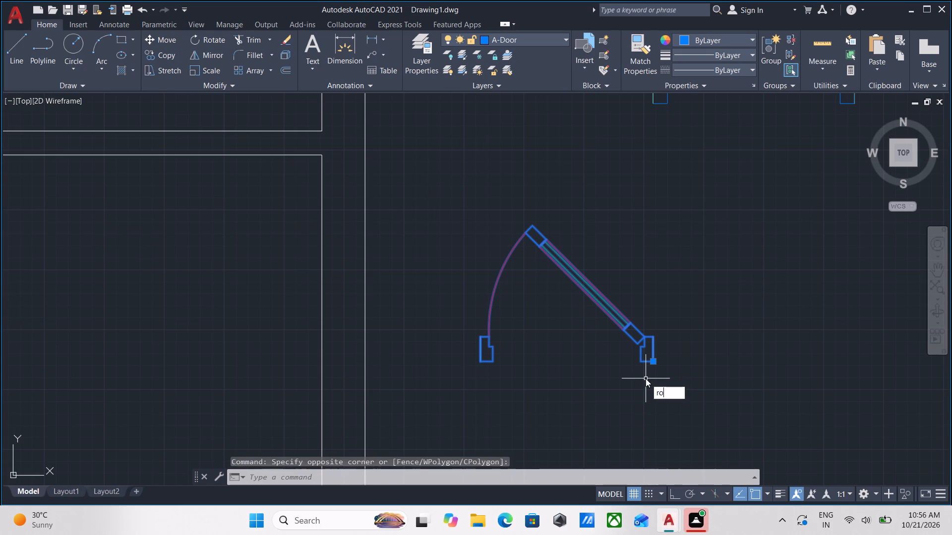
key("Return")
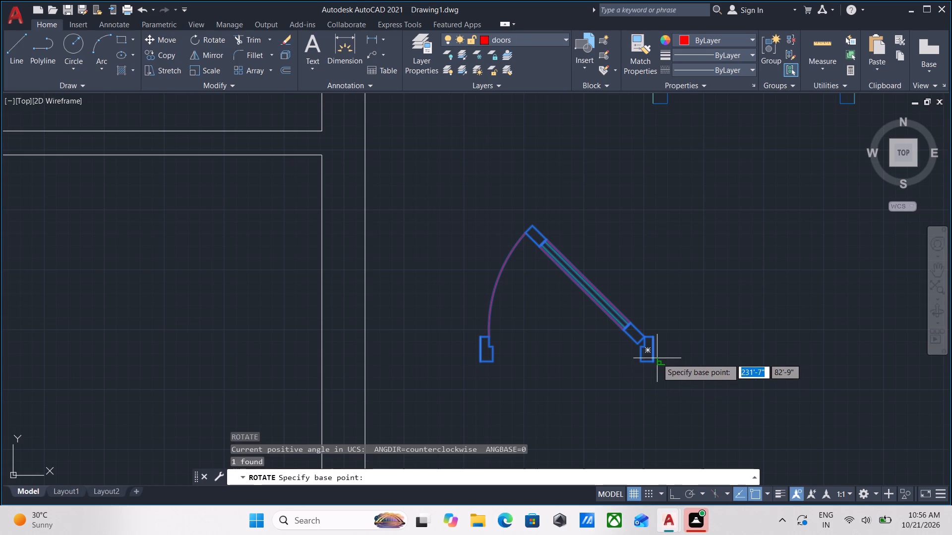
left_click(656, 364)
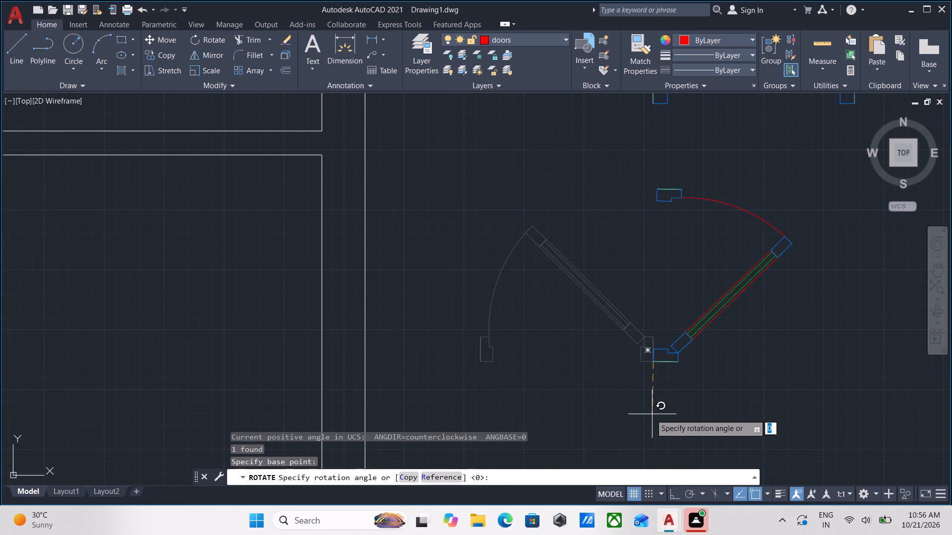
key("F8")
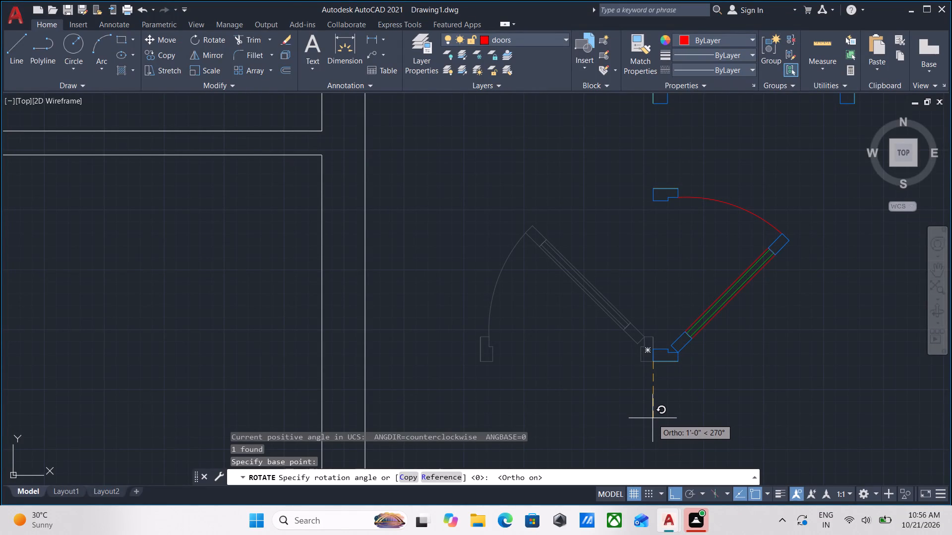
key("c")
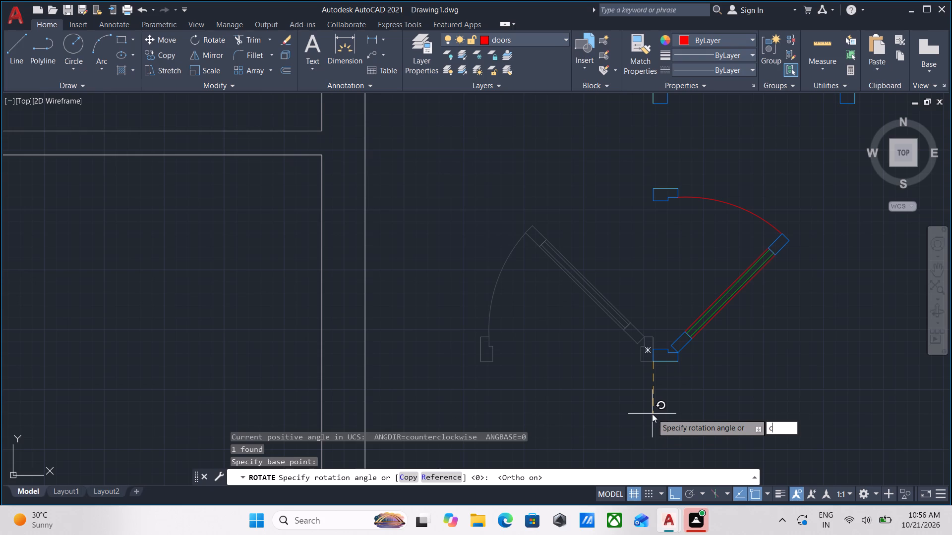
type("op")
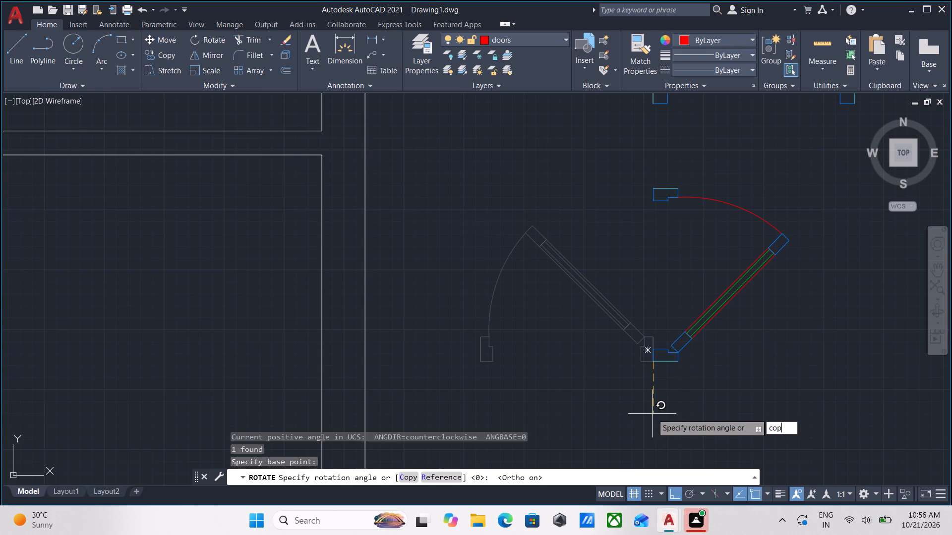
key("Return")
left_click(652, 408)
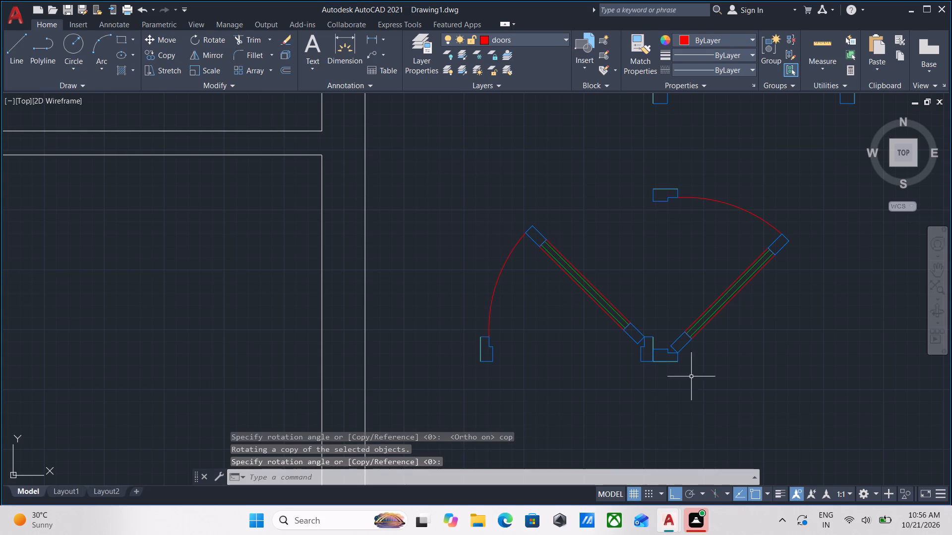
Copy the rotated 3' door by its hinge-side jamb's lower outer corner onto the horizontal partition's west end, filling the upper-right room's opening.
left_click(725, 346)
left_click(693, 271)
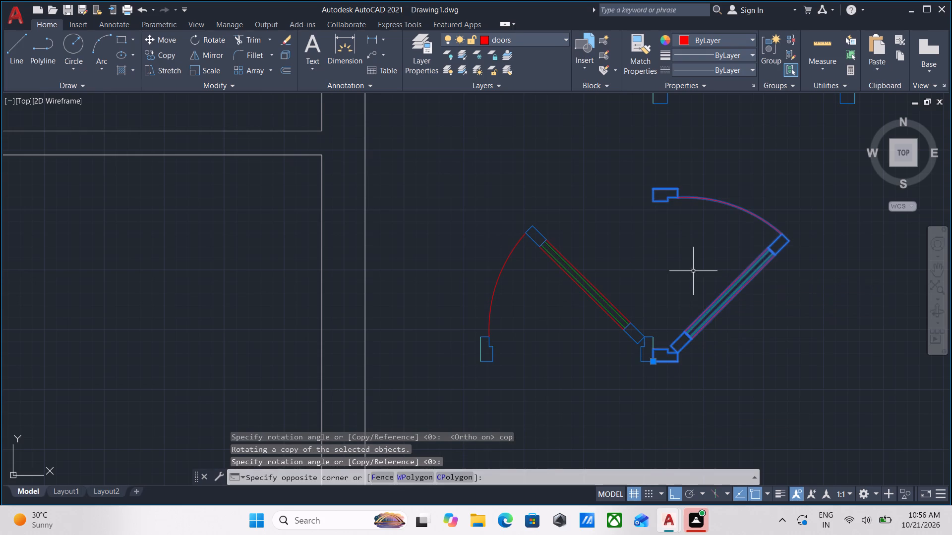
middle_click_drag(707, 312, 713, 341)
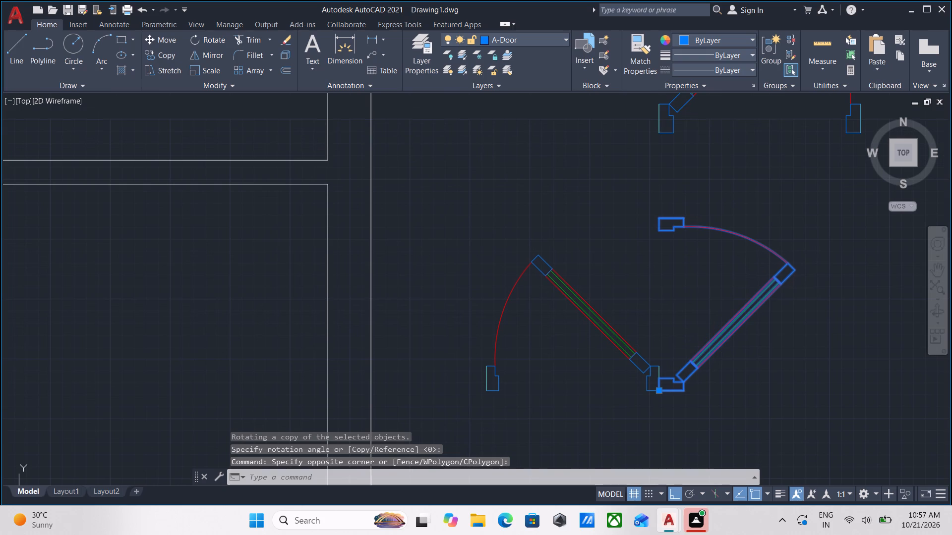
type("co")
key("Return")
scroll(695, 394, "up", 2)
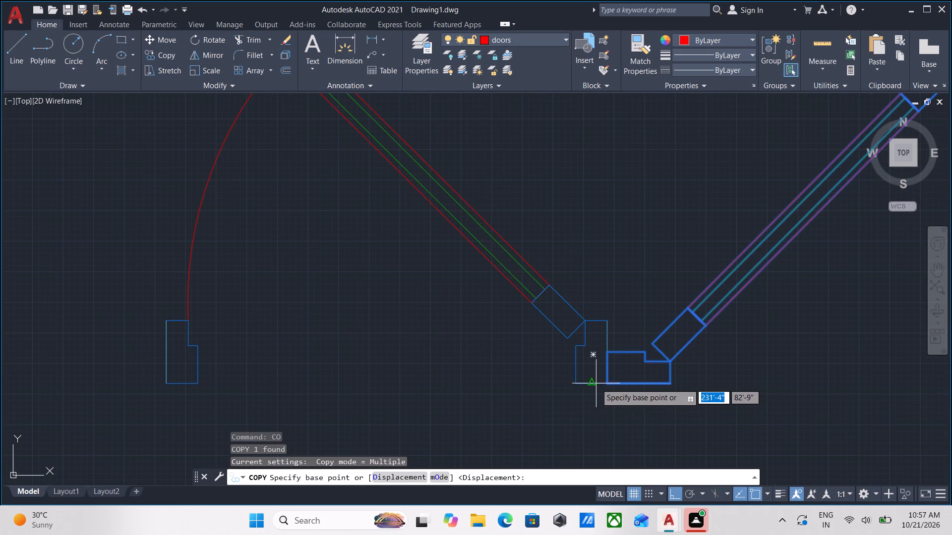
left_click(611, 381)
scroll(270, 389, "down", 2)
middle_click_drag(271, 389, 580, 426)
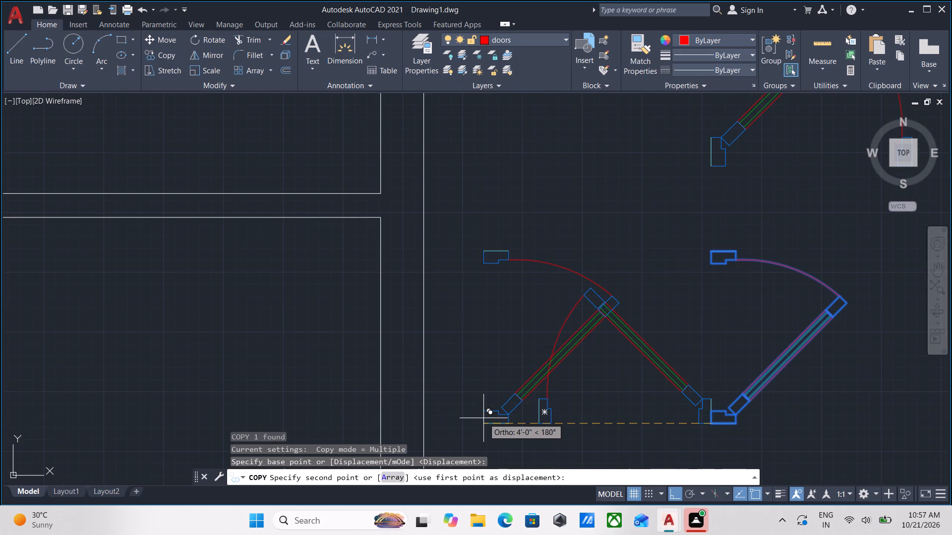
key("F8")
scroll(433, 388, "down", 1)
middle_click_drag(429, 387, 605, 339)
scroll(503, 350, "down", 4)
middle_click_drag(479, 346, 503, 371)
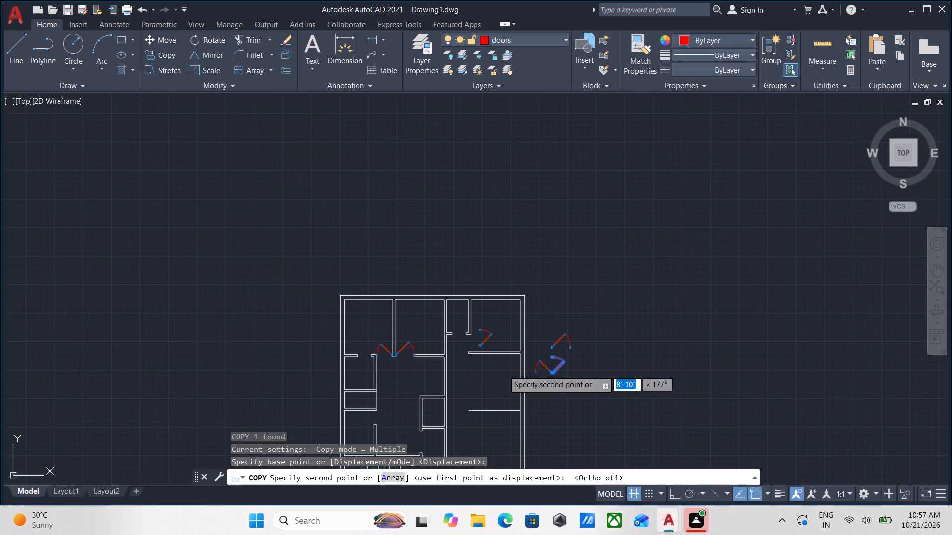
scroll(464, 349, "up", 7)
scroll(536, 401, "down", 1)
middle_click_drag(536, 401, 563, 354)
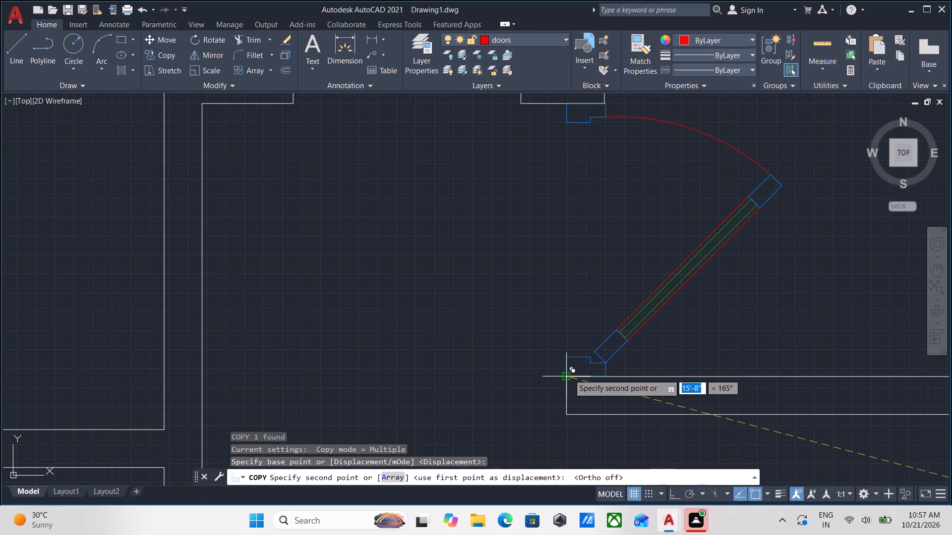
left_click(569, 374)
scroll(590, 339, "down", 2)
middle_click_drag(592, 360, 599, 408)
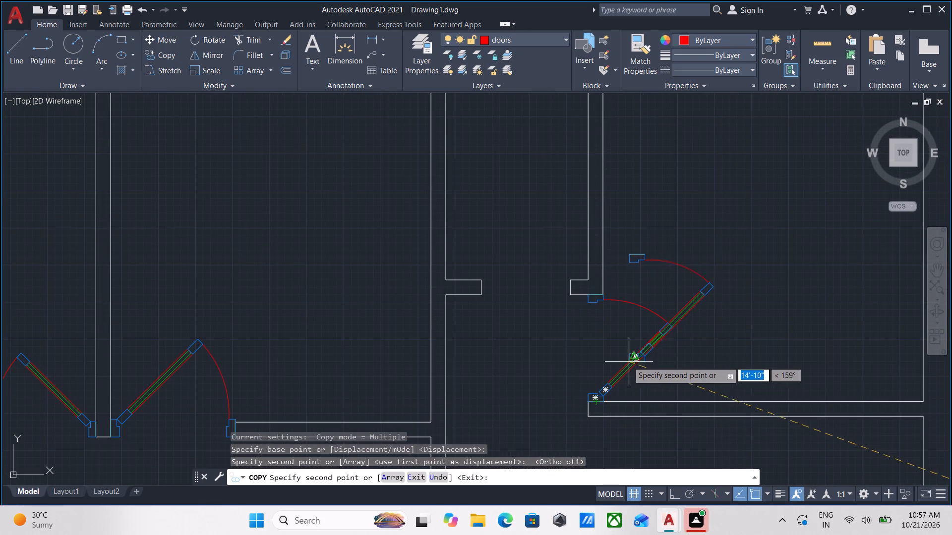
scroll(578, 359, "down", 2)
middle_click_drag(578, 359, 405, 358)
middle_click_drag(514, 382, 490, 321)
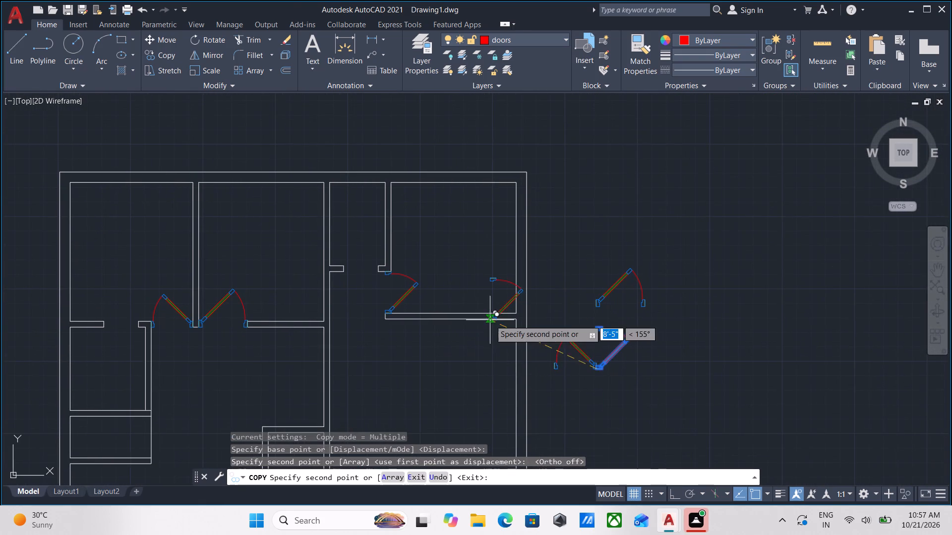
middle_click_drag(477, 355, 476, 311)
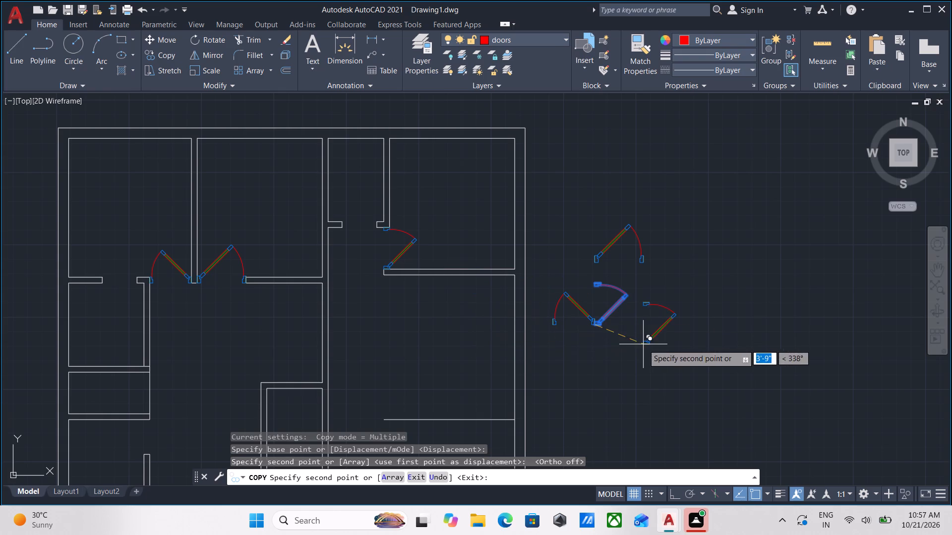
scroll(646, 274, "up", 2)
key("Escape")
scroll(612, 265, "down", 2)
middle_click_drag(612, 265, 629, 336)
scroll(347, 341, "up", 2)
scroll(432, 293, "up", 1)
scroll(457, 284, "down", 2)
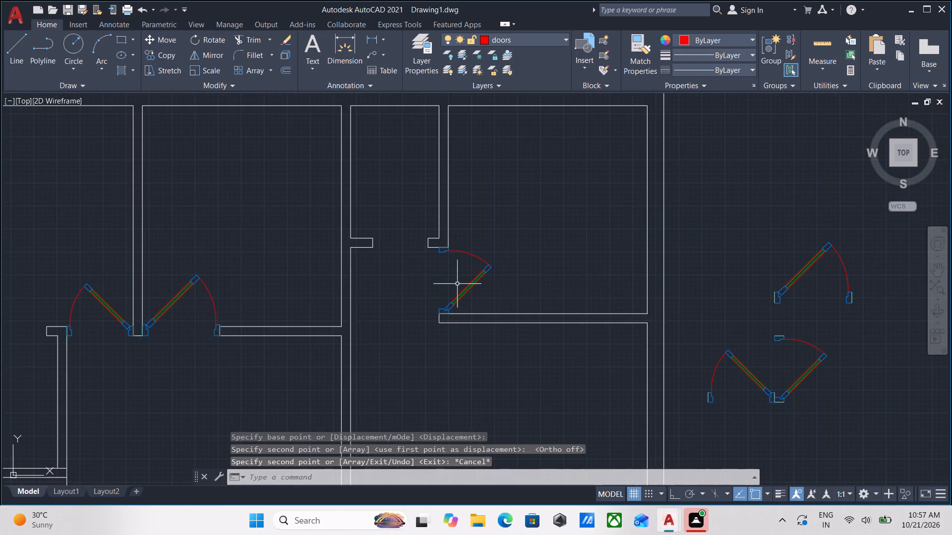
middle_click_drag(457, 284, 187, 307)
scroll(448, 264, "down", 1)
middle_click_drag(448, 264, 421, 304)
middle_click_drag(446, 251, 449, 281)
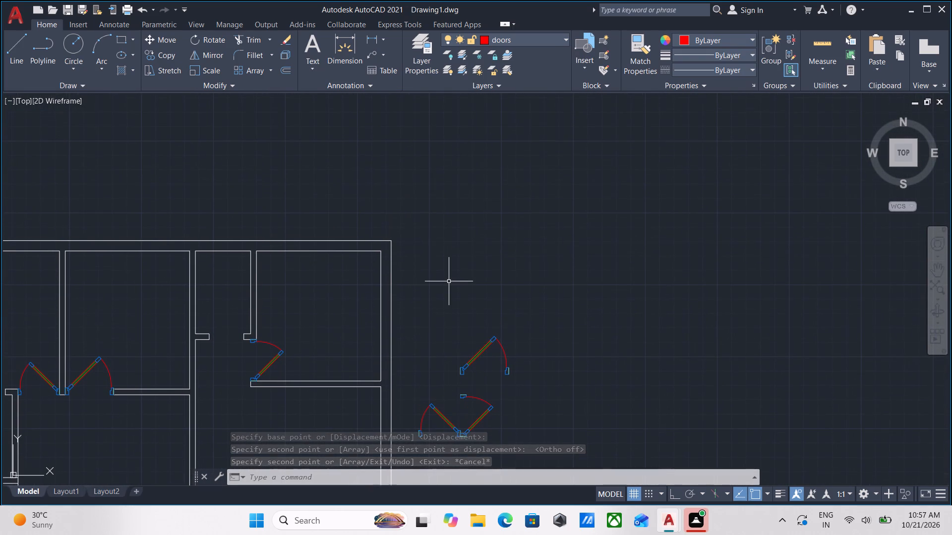
Insert the Door - Imperial sample block from the architectural tool palette in the empty space north of the plan.
type("tp")
key("Return")
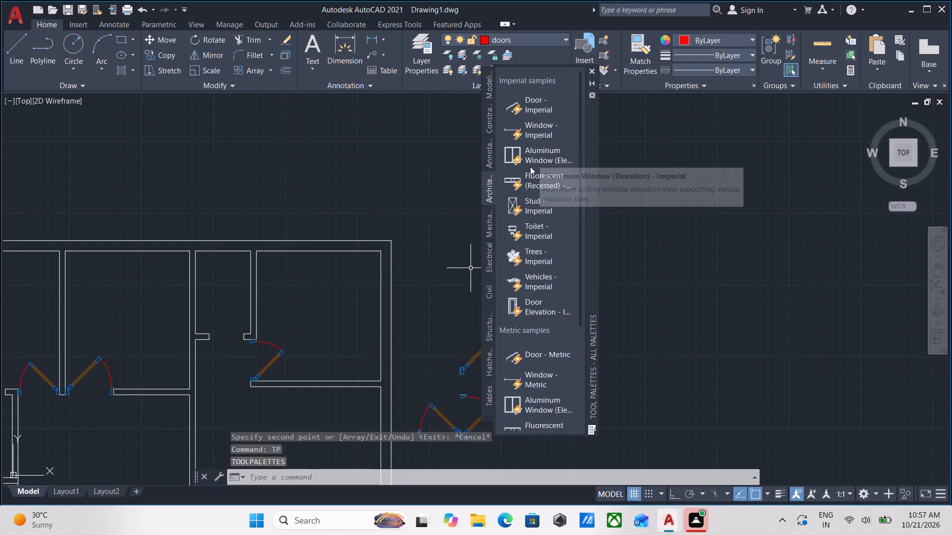
left_click(537, 112)
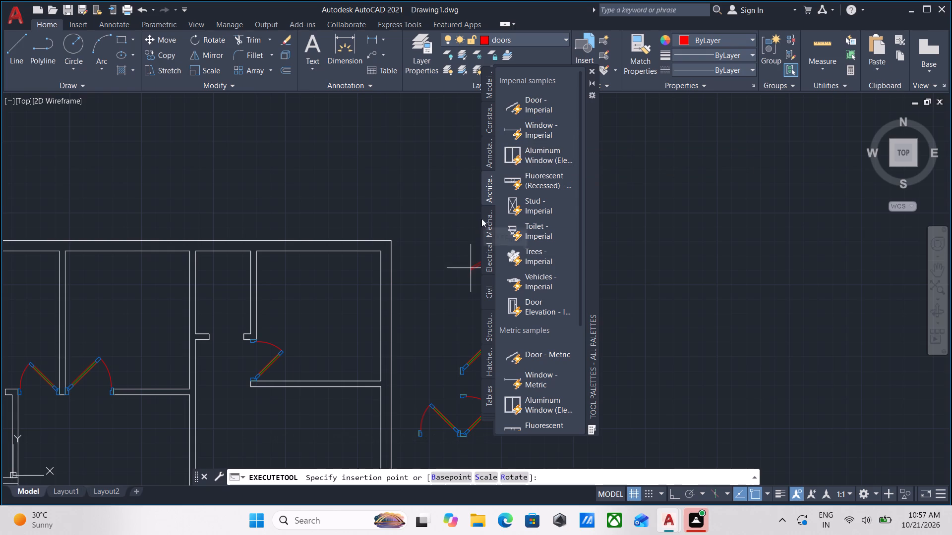
scroll(368, 223, "up", 2)
left_click(287, 177)
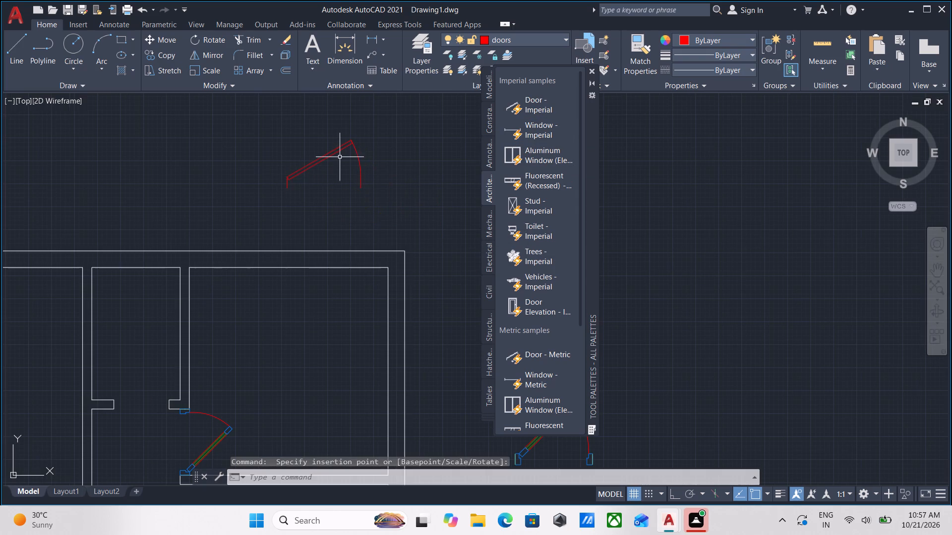
scroll(327, 175, "up", 2)
middle_click_drag(322, 183, 352, 280)
key("Escape")
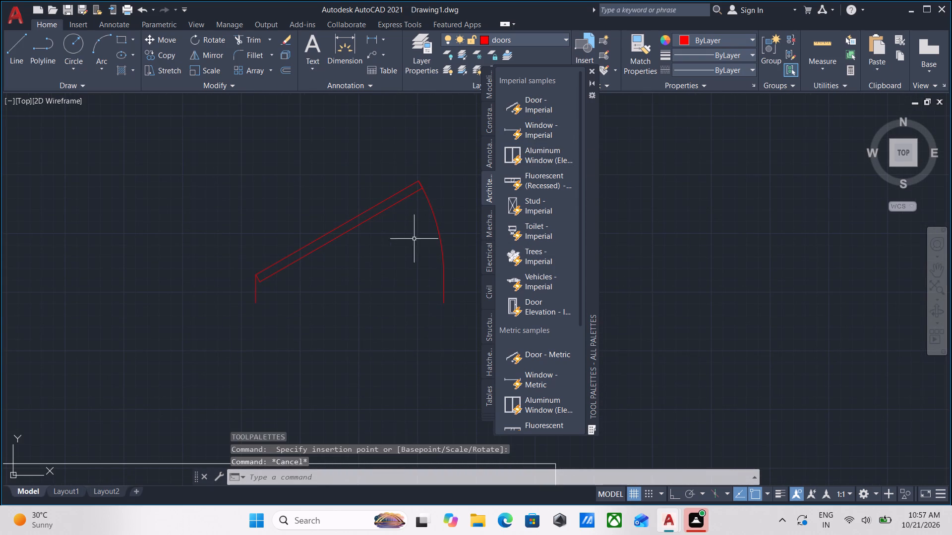
left_click(594, 71)
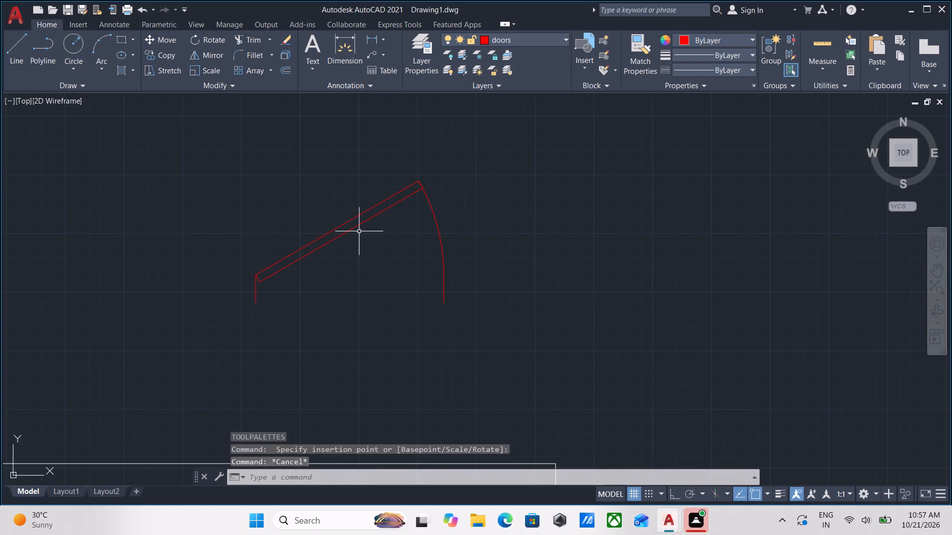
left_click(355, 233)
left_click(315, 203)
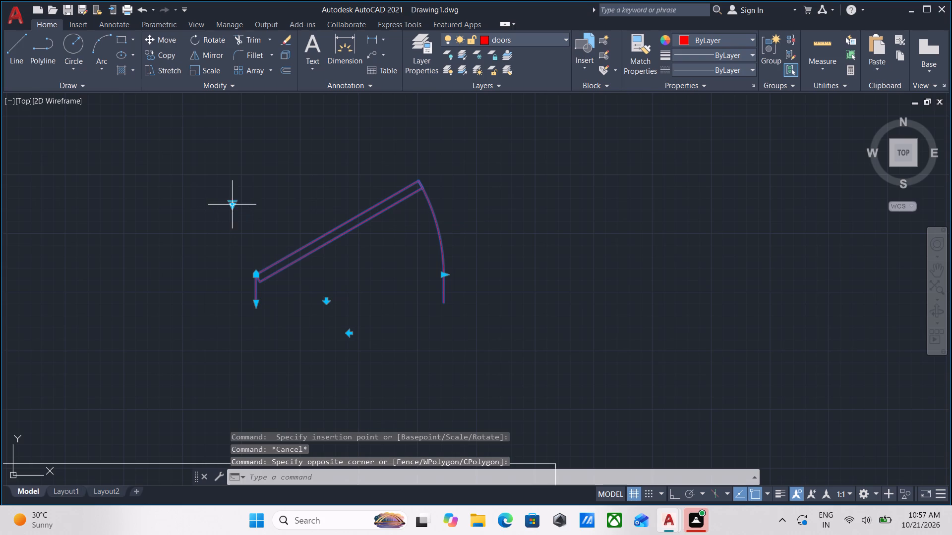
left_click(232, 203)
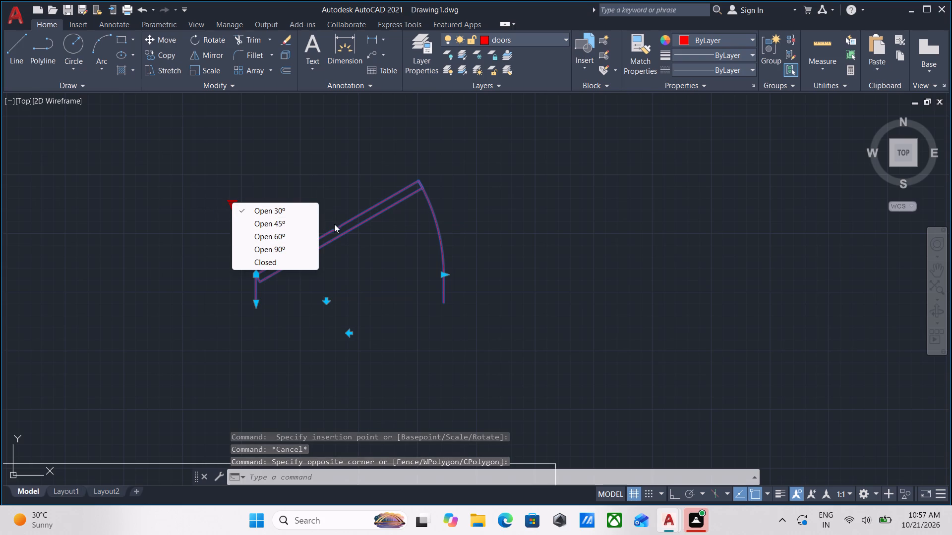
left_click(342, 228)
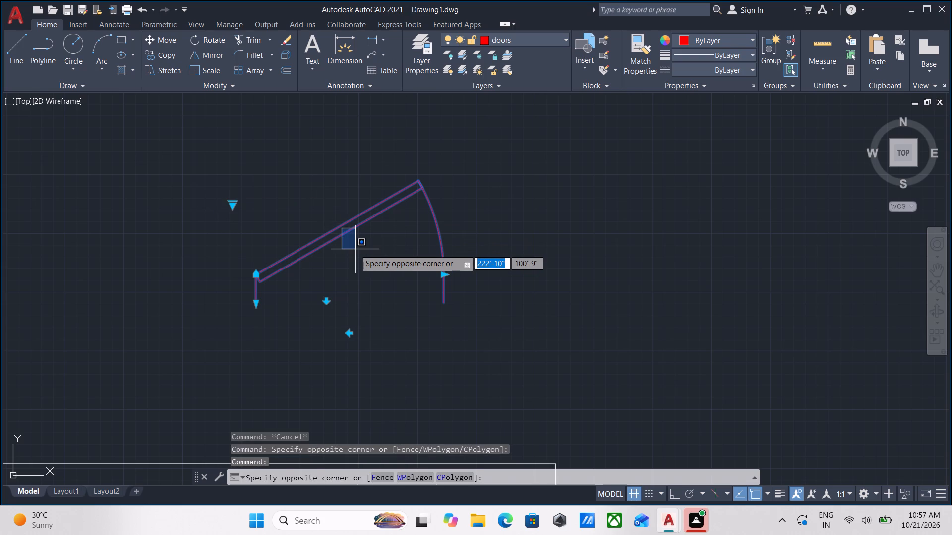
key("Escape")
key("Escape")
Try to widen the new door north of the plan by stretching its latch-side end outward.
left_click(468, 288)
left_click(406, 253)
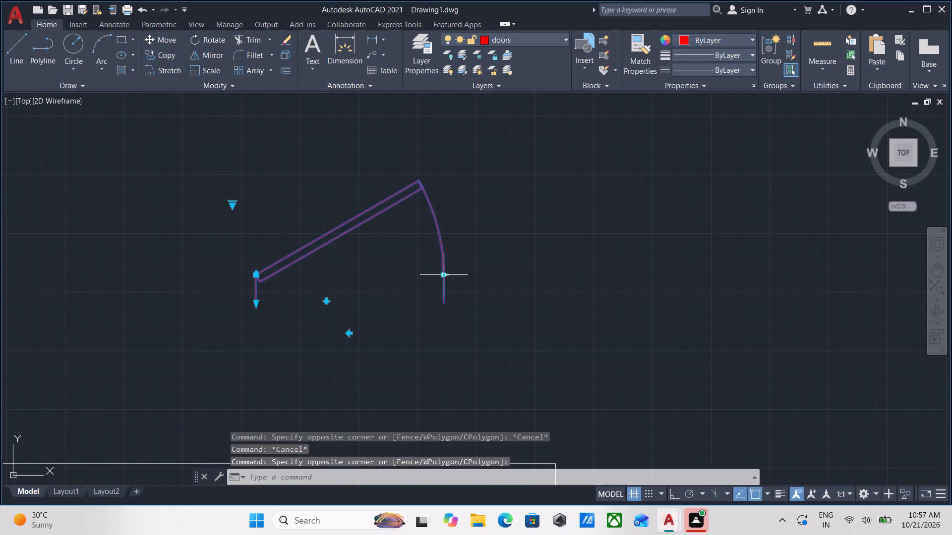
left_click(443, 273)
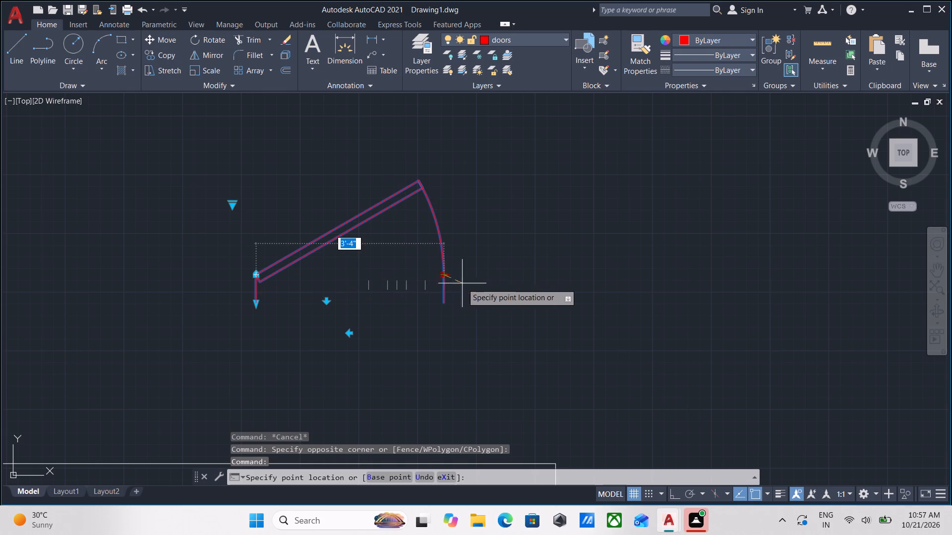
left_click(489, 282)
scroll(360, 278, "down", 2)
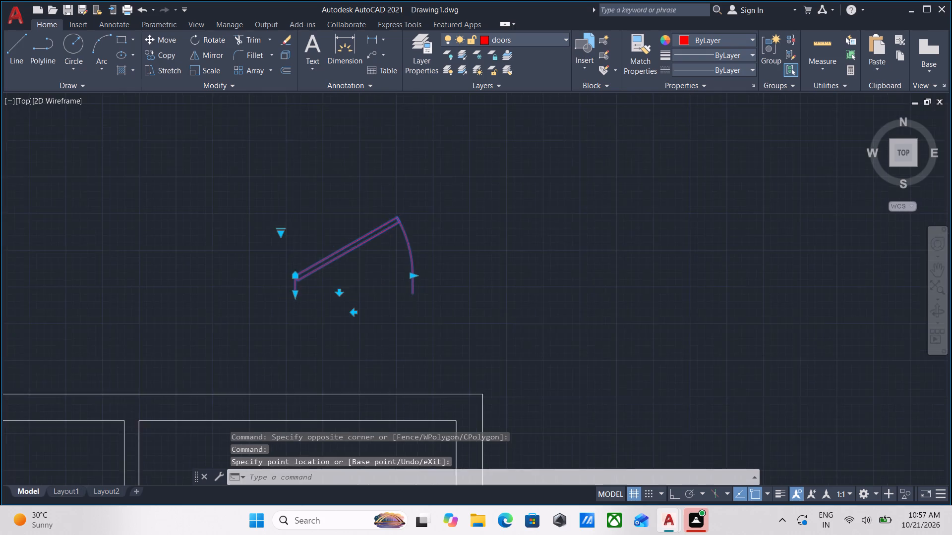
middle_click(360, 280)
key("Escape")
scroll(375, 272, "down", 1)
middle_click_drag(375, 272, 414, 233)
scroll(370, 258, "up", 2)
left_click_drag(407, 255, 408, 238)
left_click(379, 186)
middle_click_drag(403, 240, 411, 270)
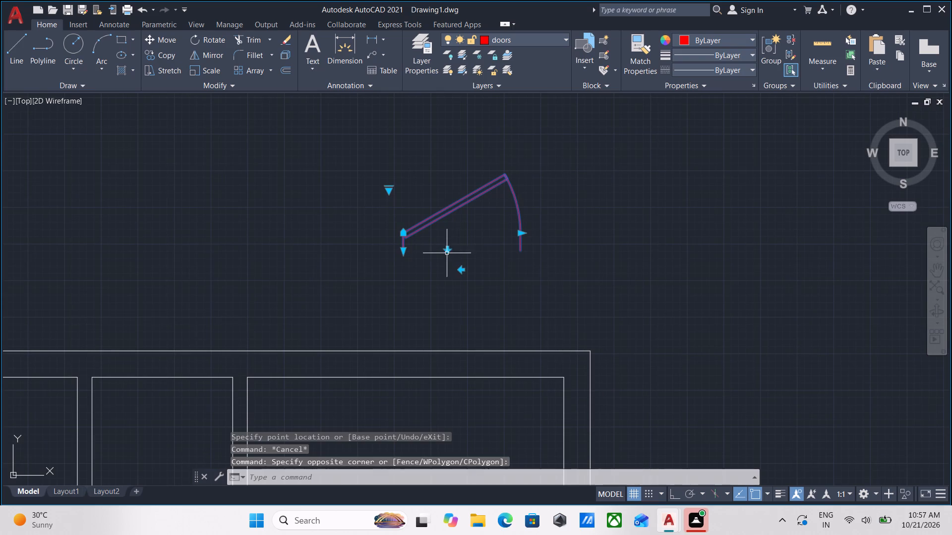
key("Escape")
Narrow the new door by stretching its latch-side end inward to the preset width just below 2'-8".
left_click(550, 242)
left_click(488, 213)
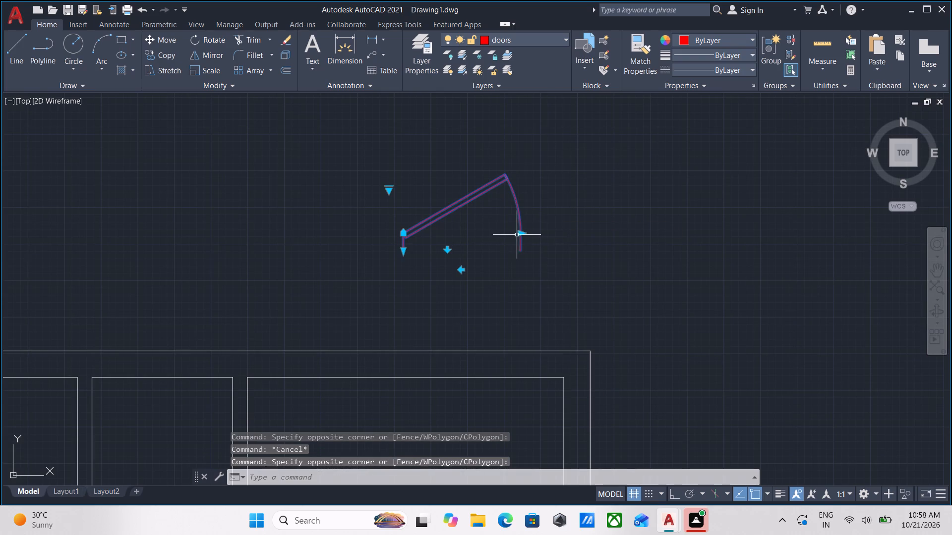
left_click(522, 232)
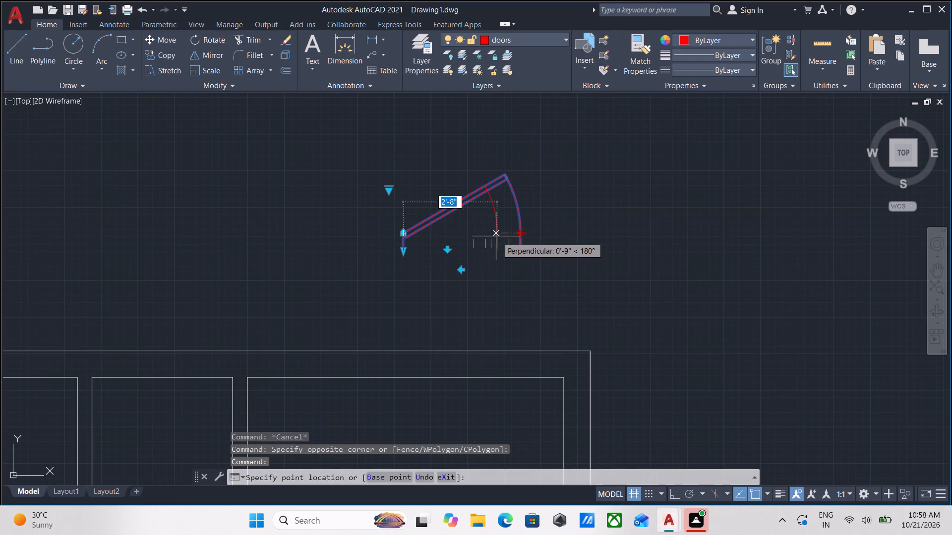
left_click(490, 237)
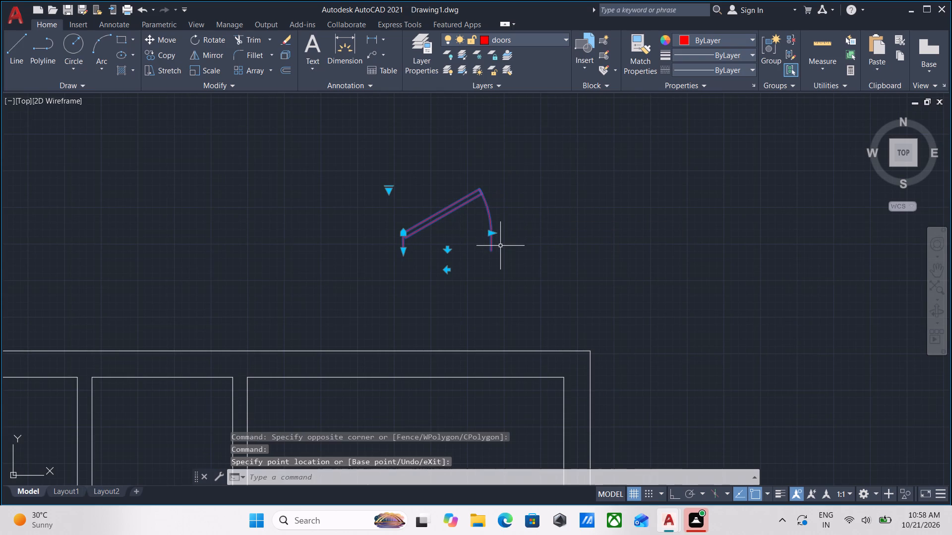
key("Escape")
Copy the narrowed door by its hinge-side lower end onto the west stub's lower corner, filling the small upper room's opening.
left_click_drag(525, 281, 493, 262)
left_click(435, 233)
type("co")
key("Return")
scroll(405, 256, "up", 3)
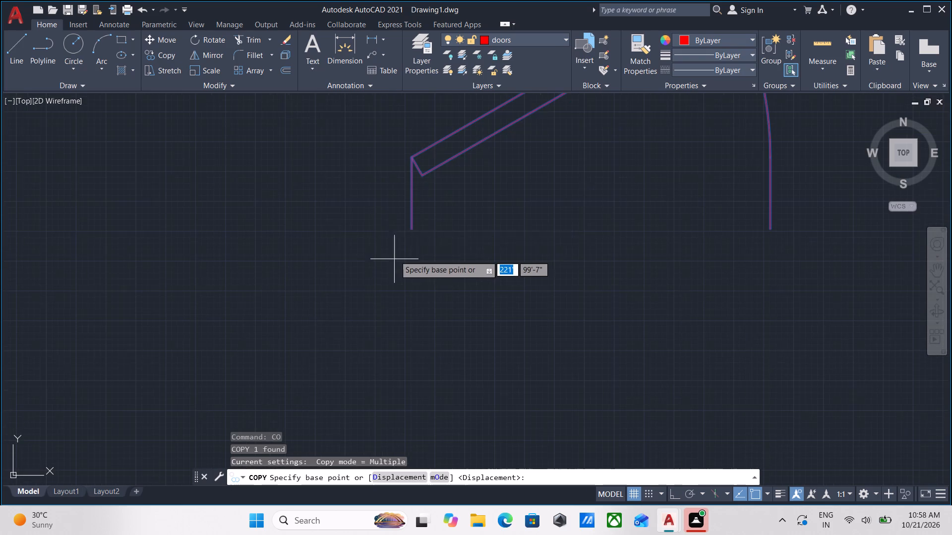
left_click(413, 227)
scroll(235, 312, "down", 3)
middle_click_drag(238, 309, 314, 235)
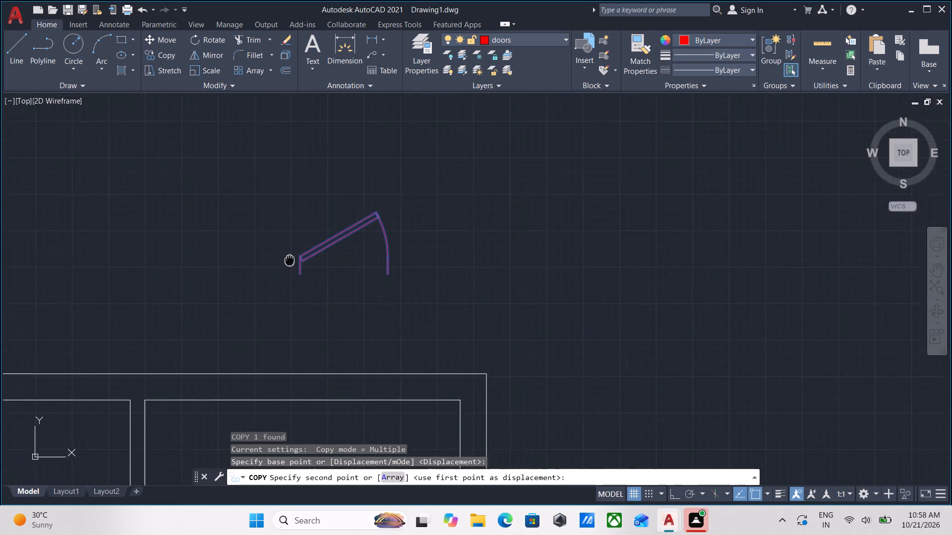
middle_click_drag(314, 235, 386, 146)
scroll(317, 253, "down", 1)
middle_click_drag(310, 256, 459, 110)
scroll(388, 200, "up", 2)
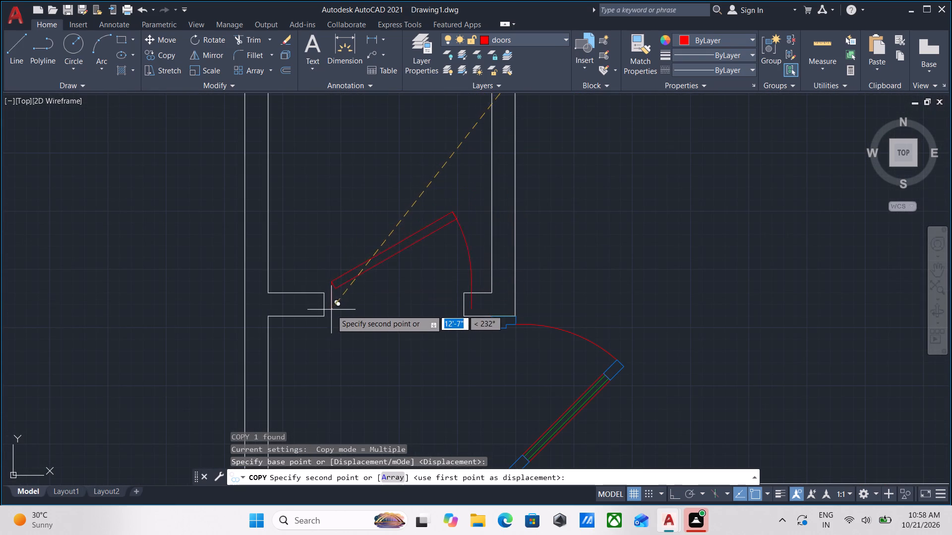
left_click(325, 315)
Place another copy at the lower west corner of the partition stub beside the upper-left room's second opening.
scroll(328, 217, "down", 1)
middle_click_drag(328, 217, 400, 160)
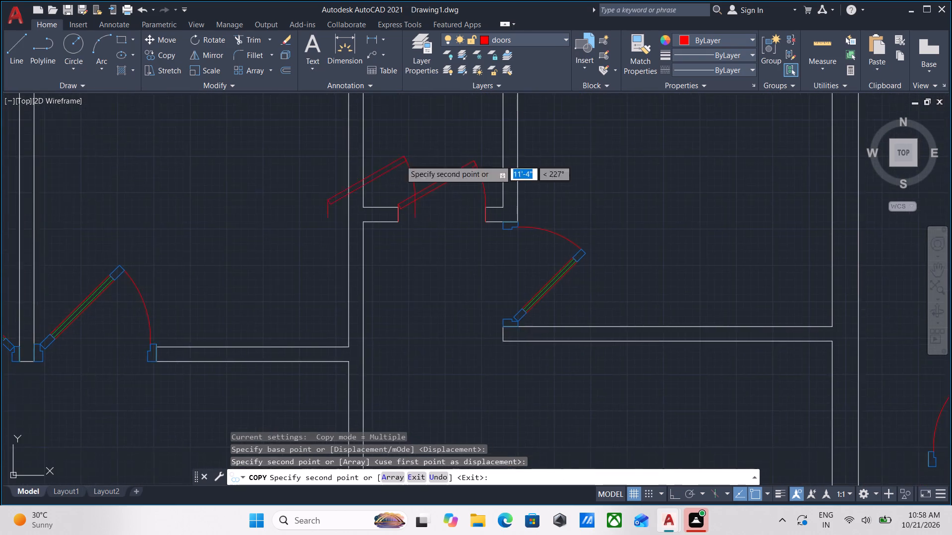
scroll(293, 220, "down", 2)
middle_click_drag(285, 223, 417, 223)
scroll(274, 270, "up", 2)
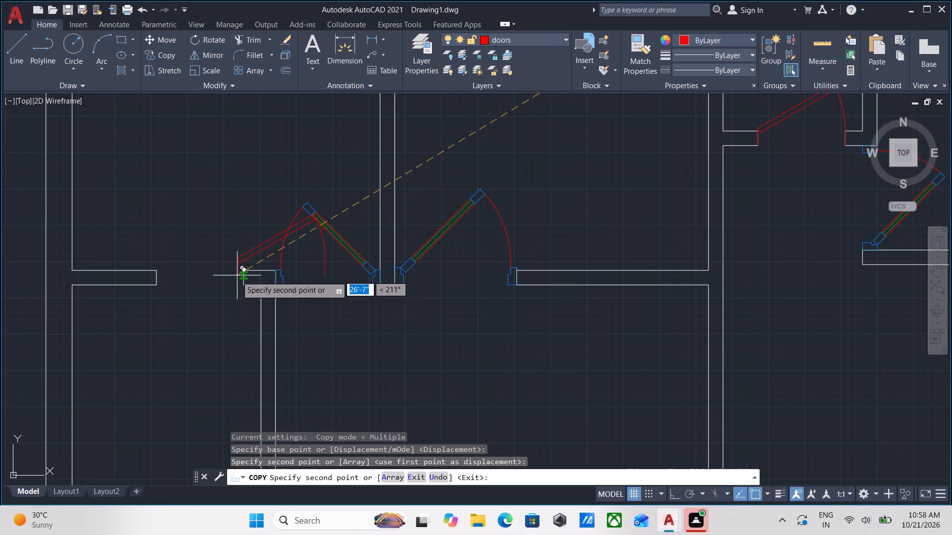
scroll(246, 281, "up", 3)
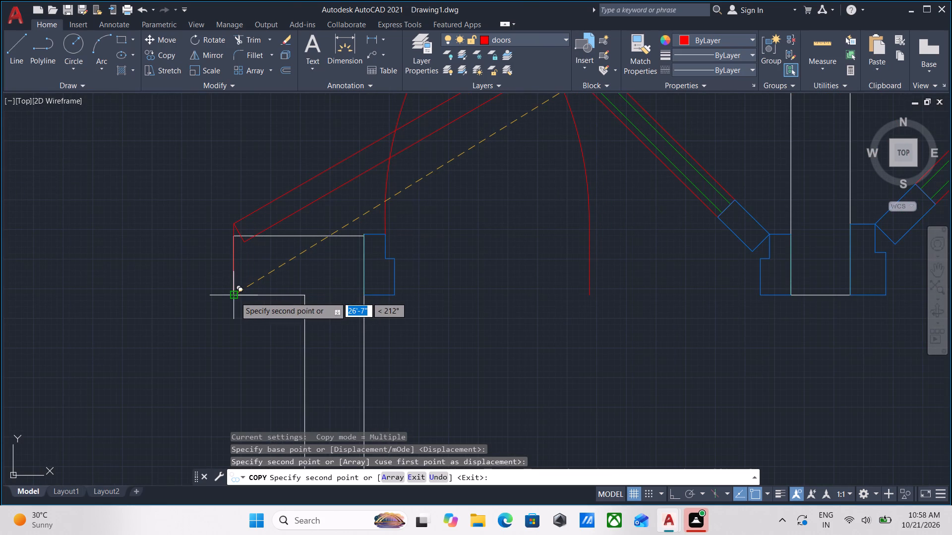
left_click(235, 297)
scroll(173, 222, "down", 3)
middle_click_drag(175, 226, 268, 251)
scroll(280, 187, "down", 1)
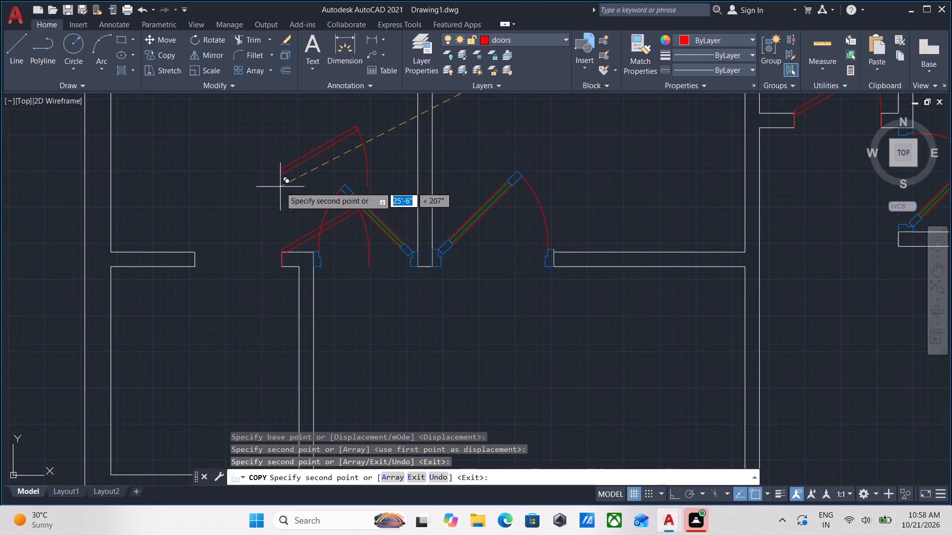
scroll(280, 187, "down", 1)
middle_click_drag(280, 187, 280, 210)
key("Escape")
Mirror the upper-left room's narrow door about a vertical line through its hinge-side lower end, erasing the source door.
scroll(304, 229, "up", 2)
scroll(345, 218, "up", 2)
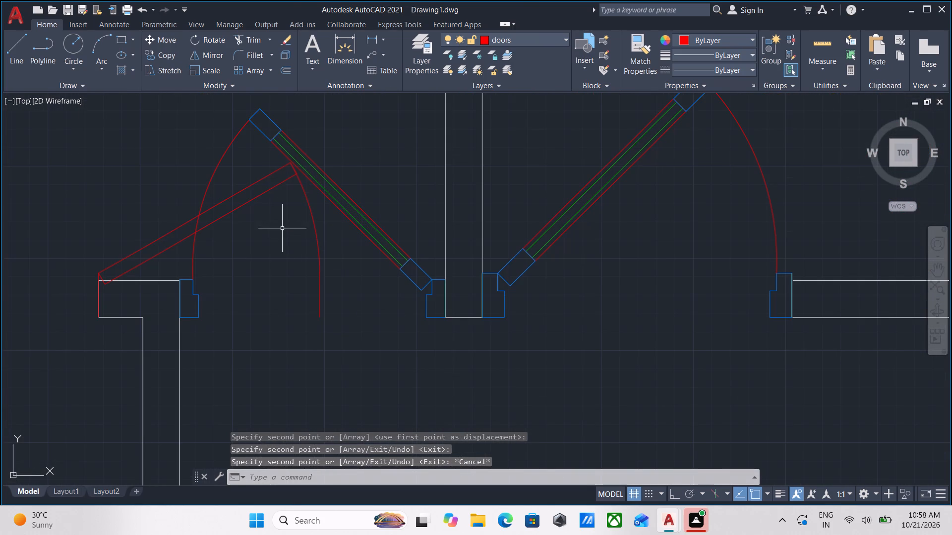
left_click(280, 228)
left_click(245, 197)
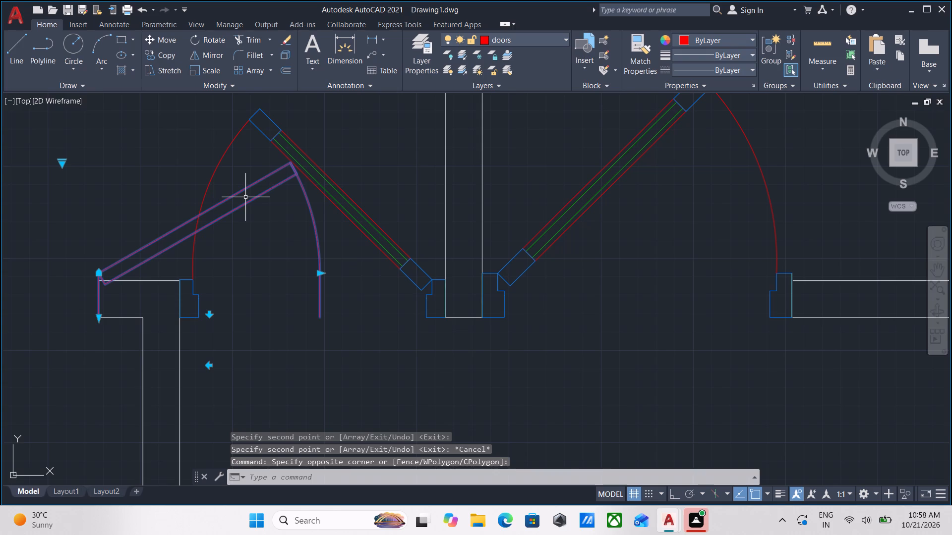
type("mi")
key("Return")
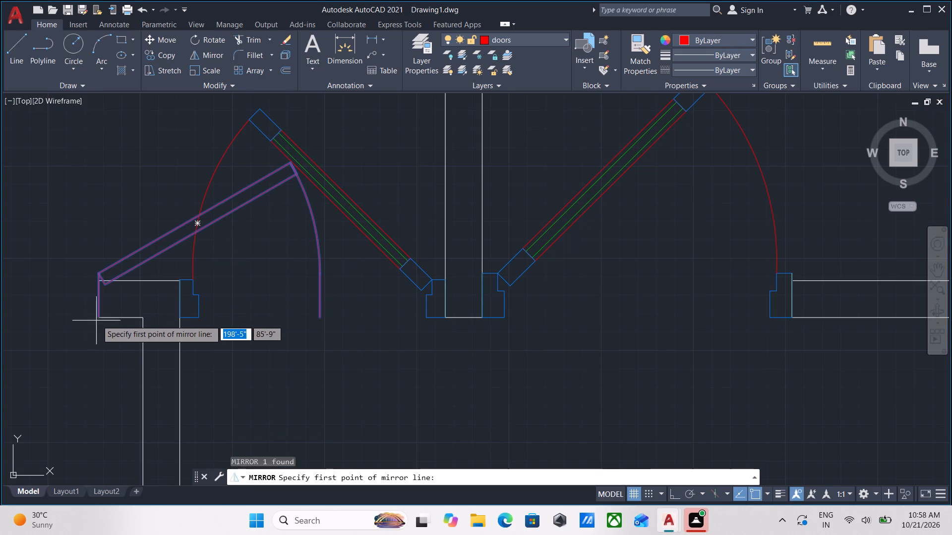
left_click_drag(98, 319, 98, 380)
middle_click_drag(100, 389, 279, 286)
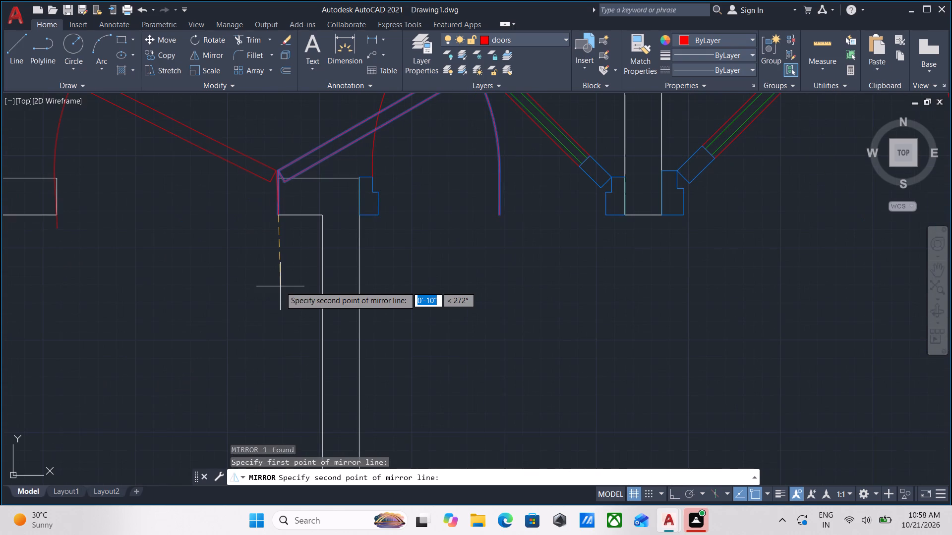
key("F8")
scroll(273, 297, "down", 1)
middle_click_drag(273, 297, 314, 262)
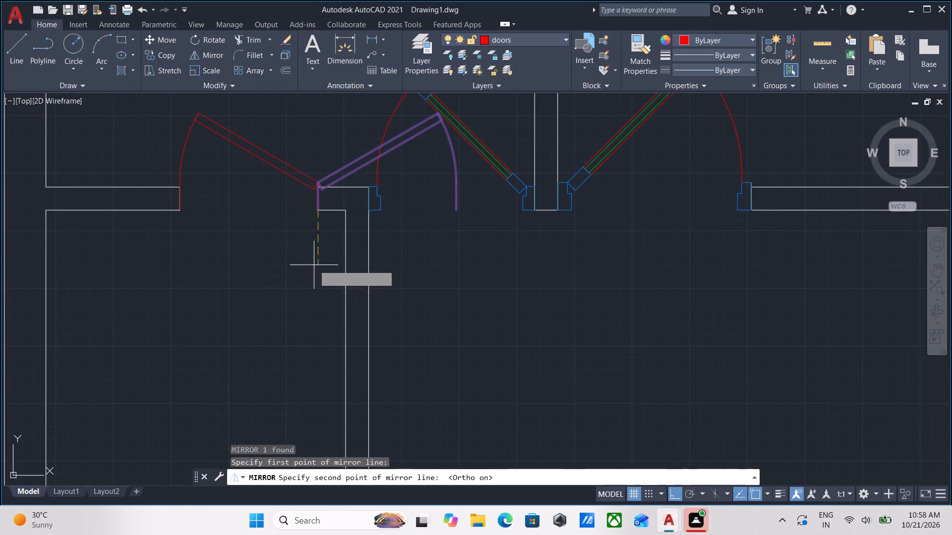
left_click(308, 277)
left_click_drag(341, 312, 308, 277)
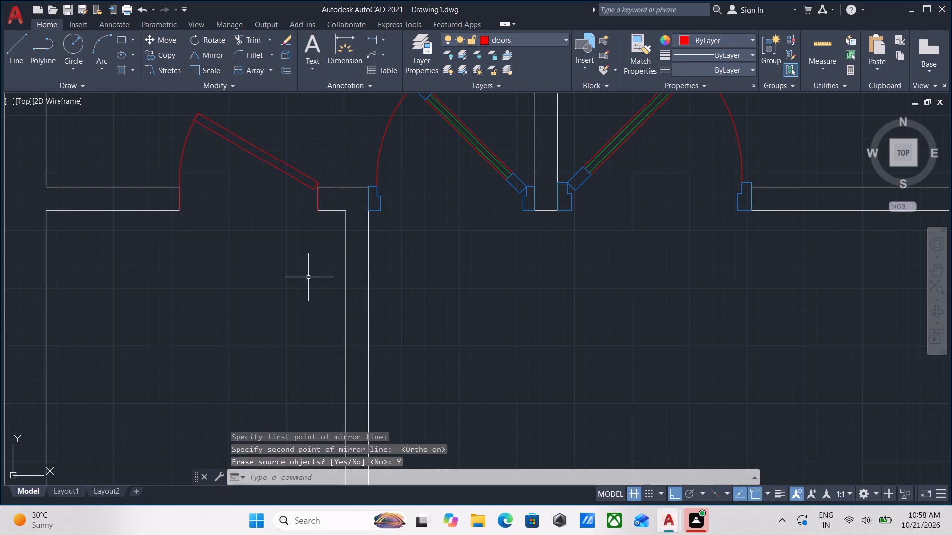
Check how the doors placed along the upper rooms fit their wall openings.
scroll(334, 194, "down", 1)
middle_click_drag(334, 194, 340, 268)
middle_click_drag(315, 170, 317, 153)
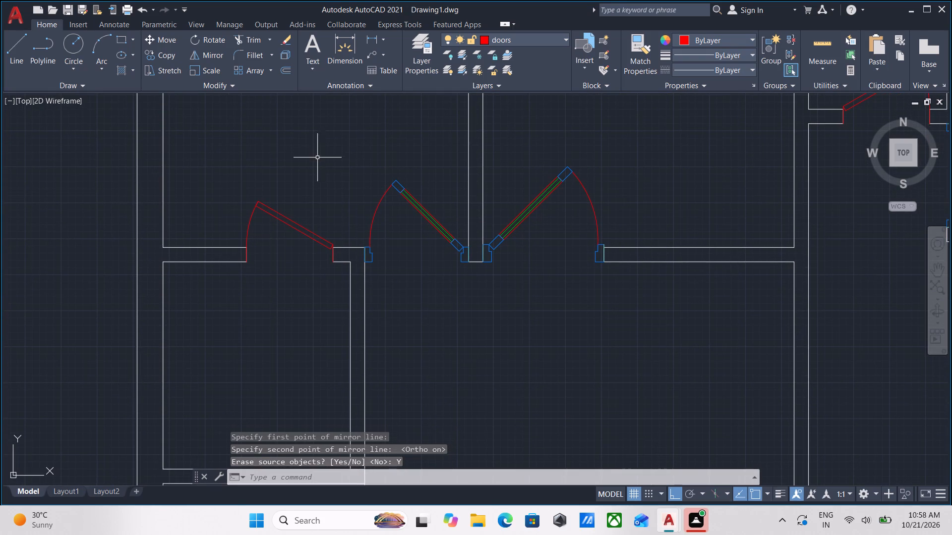
key("Escape")
scroll(321, 204, "down", 1)
middle_click_drag(321, 204, 356, 191)
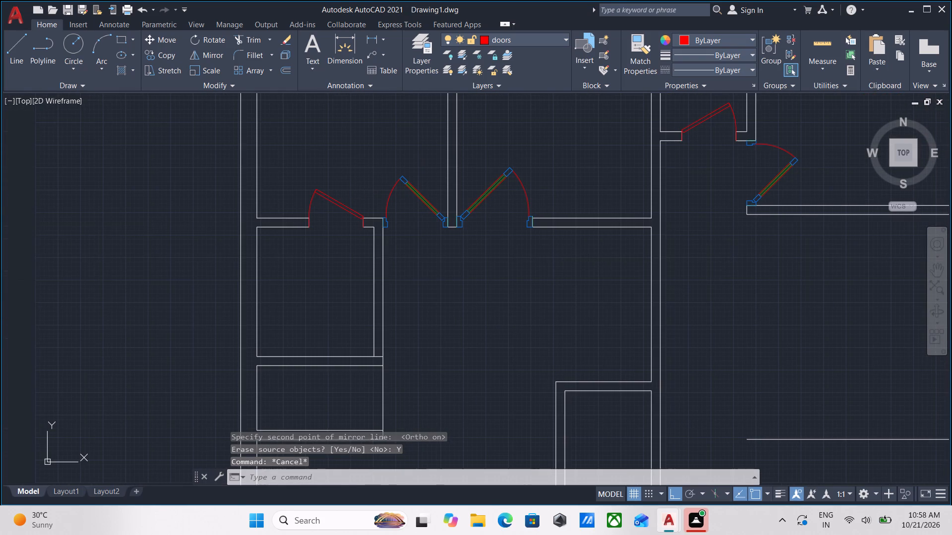
scroll(356, 191, "down", 1)
middle_click_drag(356, 191, 348, 248)
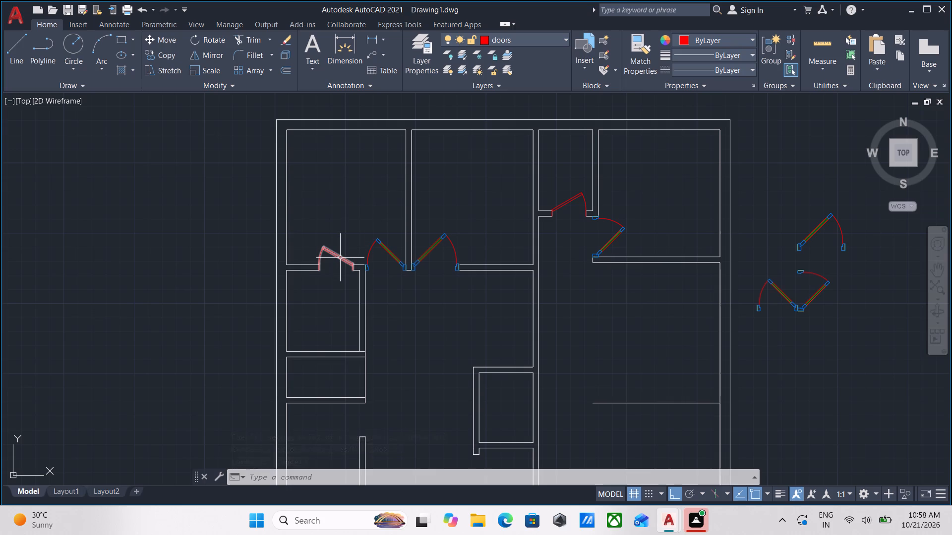
scroll(370, 244, "up", 3)
scroll(334, 243, "down", 2)
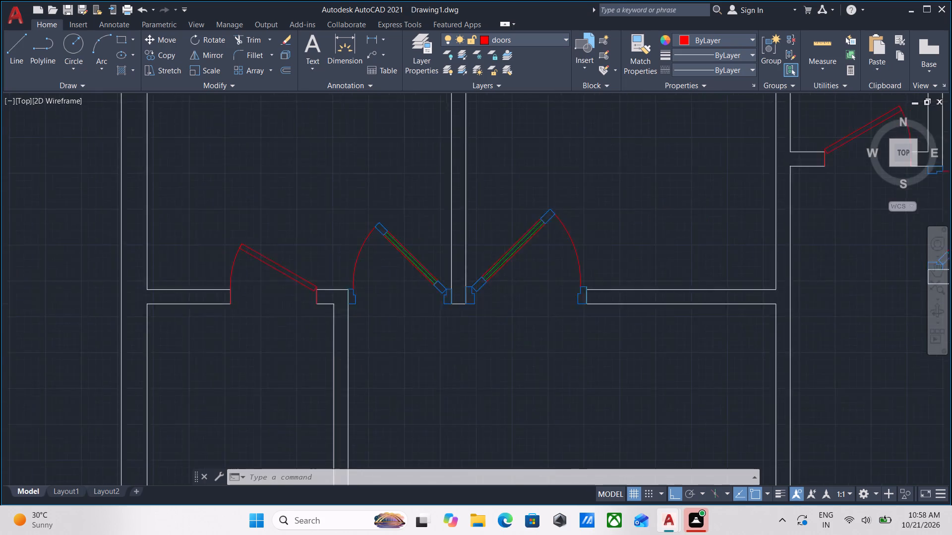
middle_click_drag(333, 242, 286, 306)
middle_click_drag(278, 297, 300, 199)
scroll(280, 224, "up", 2)
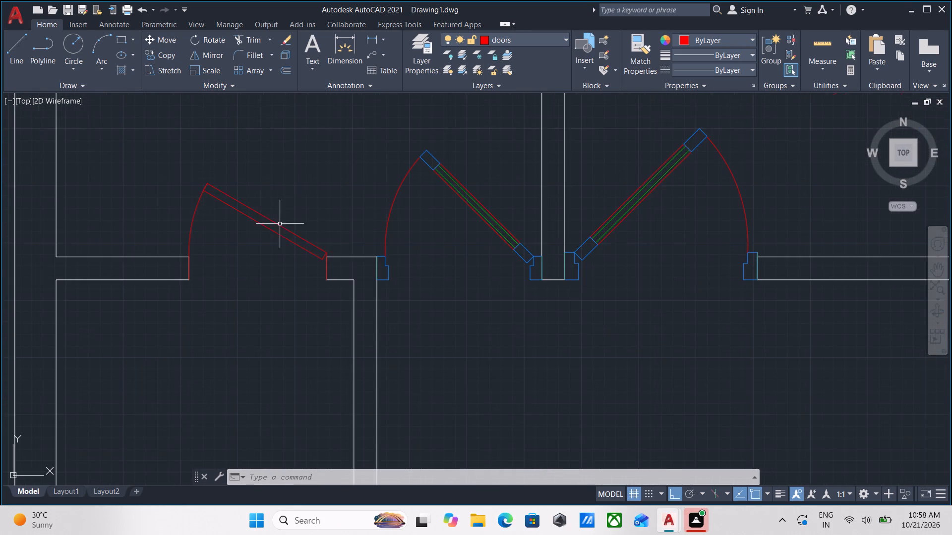
Mirror the upper-left room's narrow door about a horizontal line through its hinge-side lower end, erasing the source door.
left_click(295, 188)
left_click(264, 237)
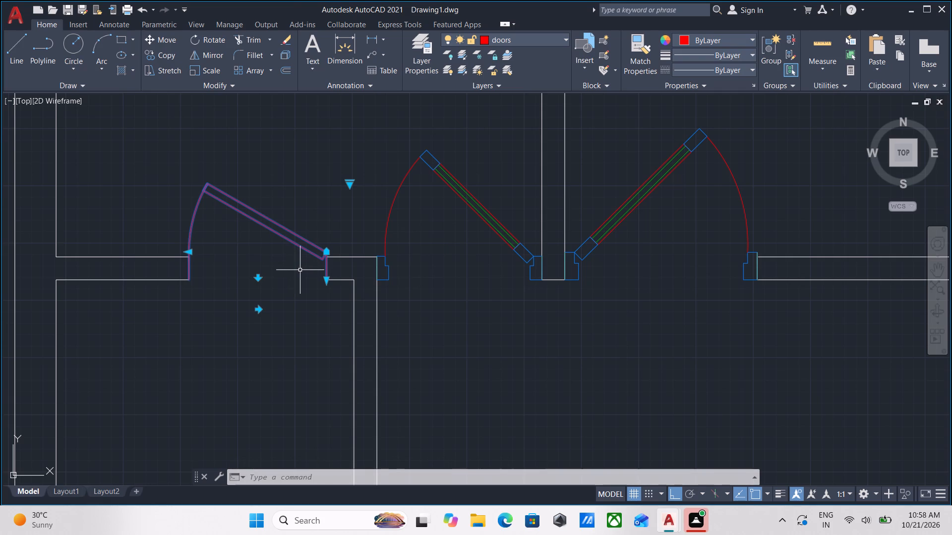
key("Escape")
left_click(306, 216)
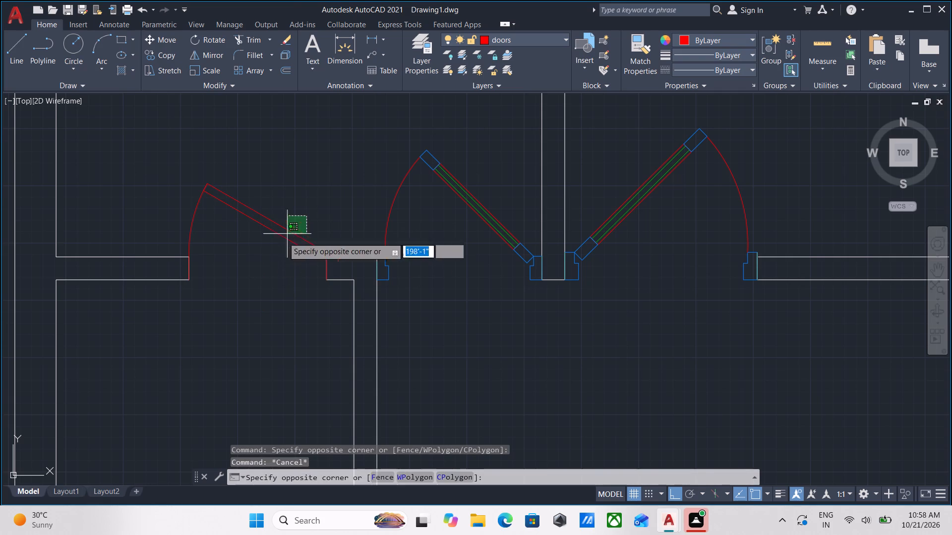
left_click(256, 266)
type("mi")
key("Return")
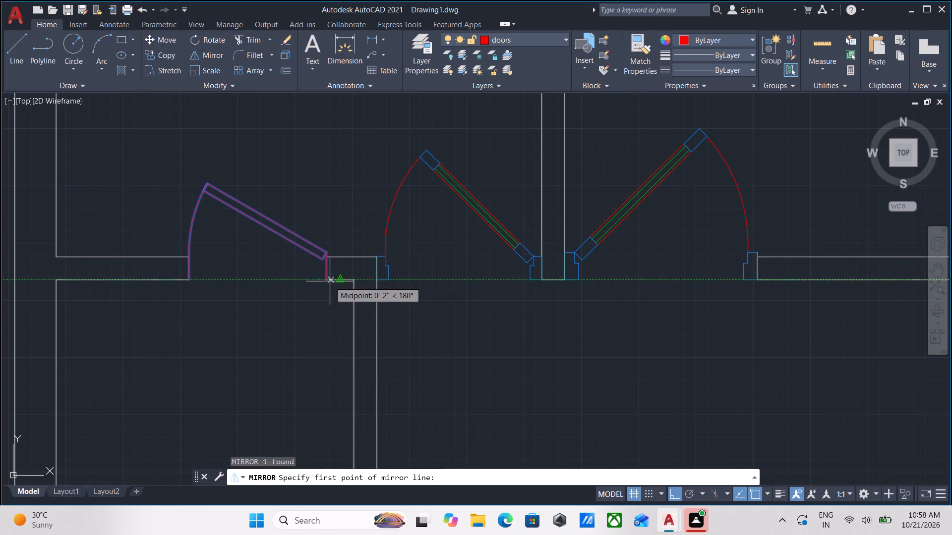
left_click(328, 281)
left_click(478, 274)
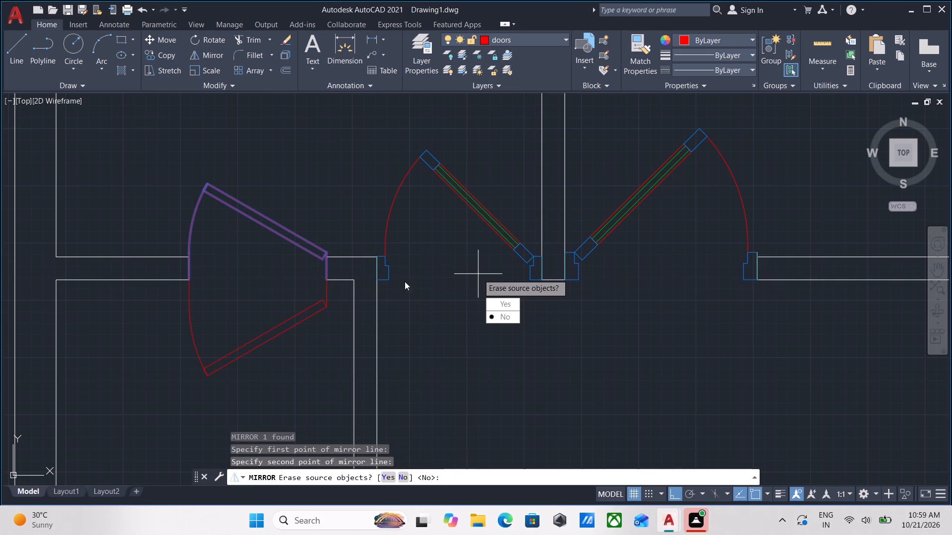
left_click_drag(501, 303, 478, 274)
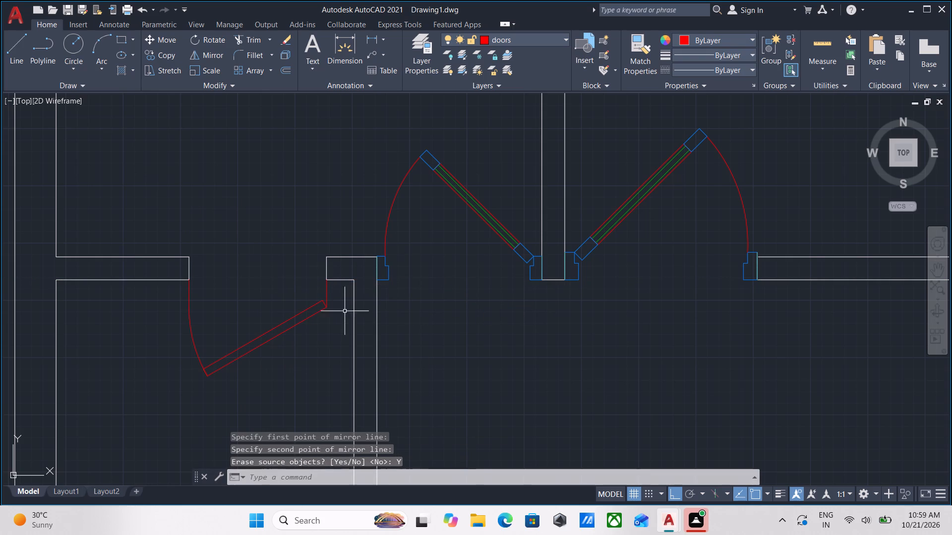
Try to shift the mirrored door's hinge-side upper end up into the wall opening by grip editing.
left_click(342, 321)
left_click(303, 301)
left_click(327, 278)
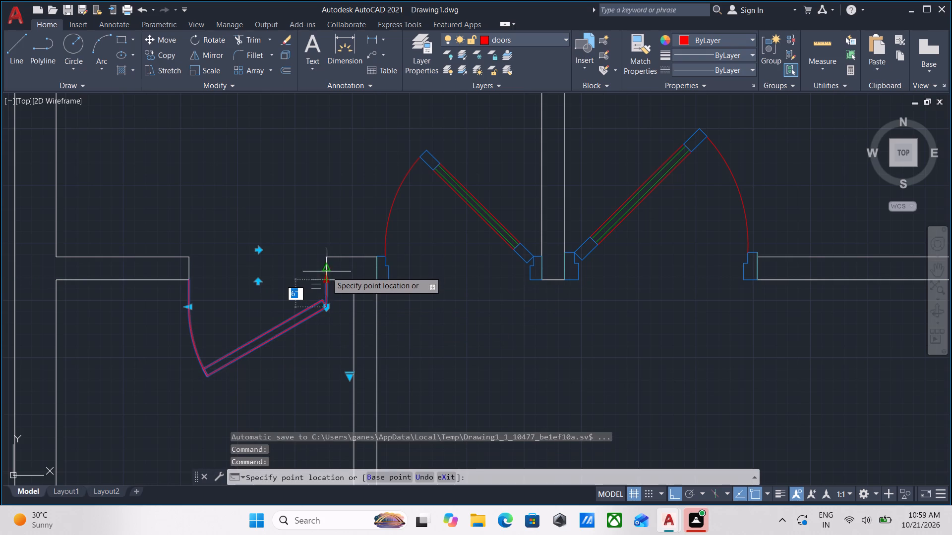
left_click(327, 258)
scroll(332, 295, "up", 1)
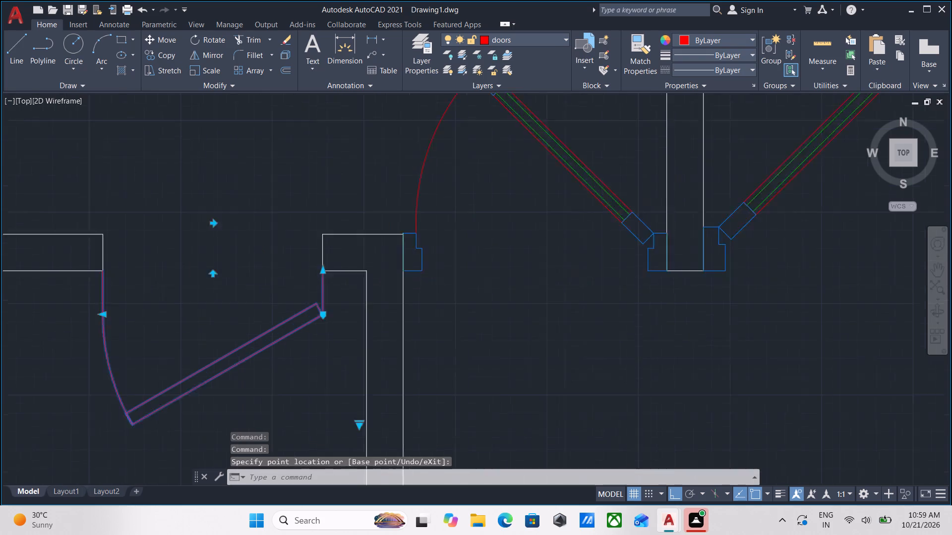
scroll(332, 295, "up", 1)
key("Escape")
Move the mirrored narrow door by its hinge-side upper end to the upper west corner of the adjoining wall stub.
left_click(333, 354)
left_click(277, 314)
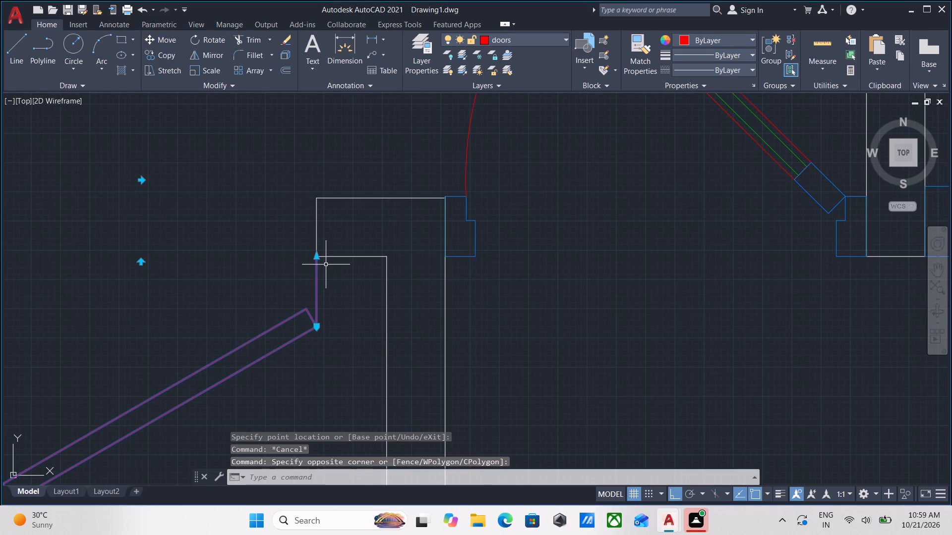
key("m")
key("Return")
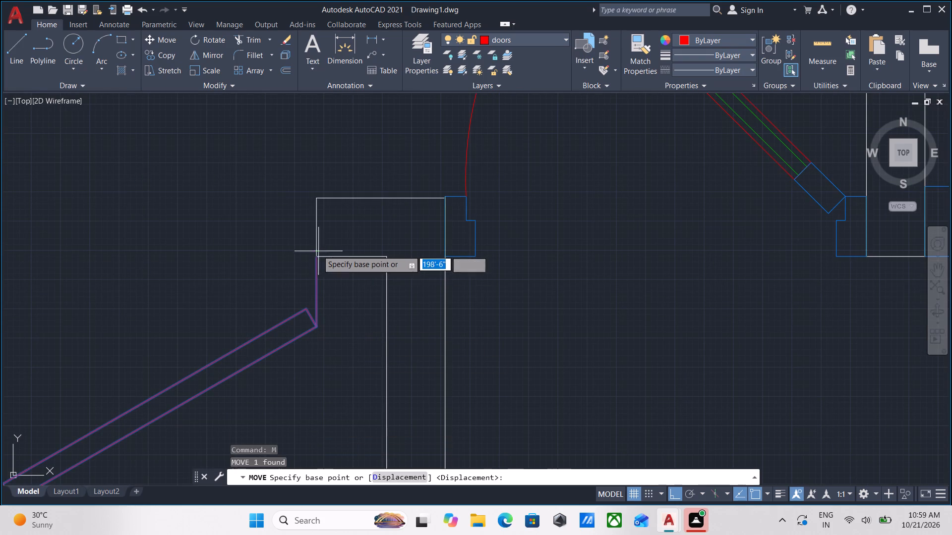
left_click(319, 258)
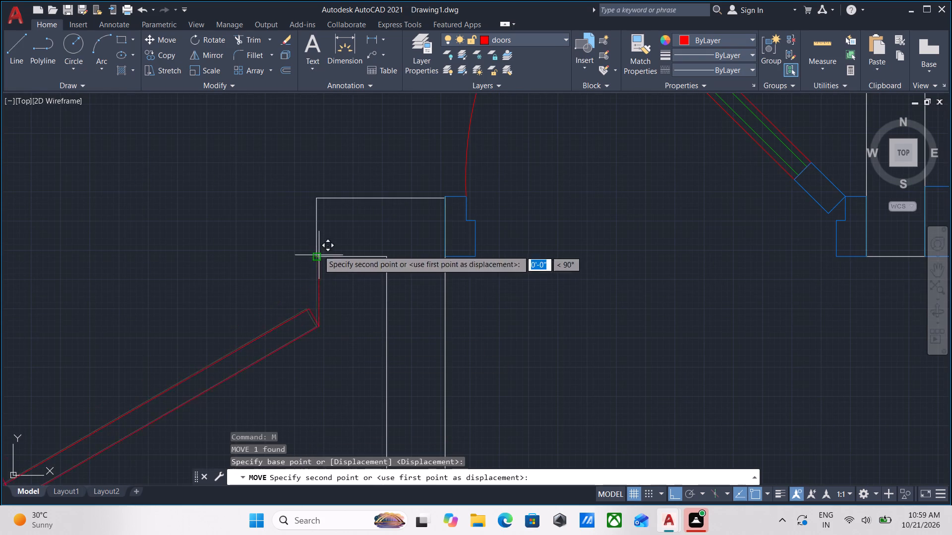
left_click(316, 200)
scroll(295, 267, "down", 3)
middle_click_drag(295, 267, 373, 288)
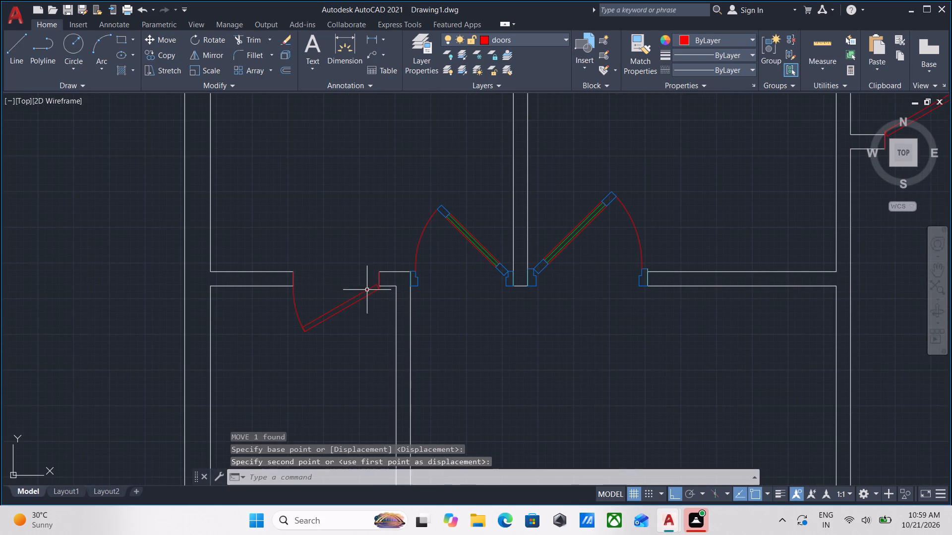
Examine how the repositioned narrow door sits in its opening compared with the other upper-room doors.
scroll(332, 294, "down", 2)
key("Escape")
scroll(339, 301, "down", 1)
middle_click_drag(339, 300, 328, 257)
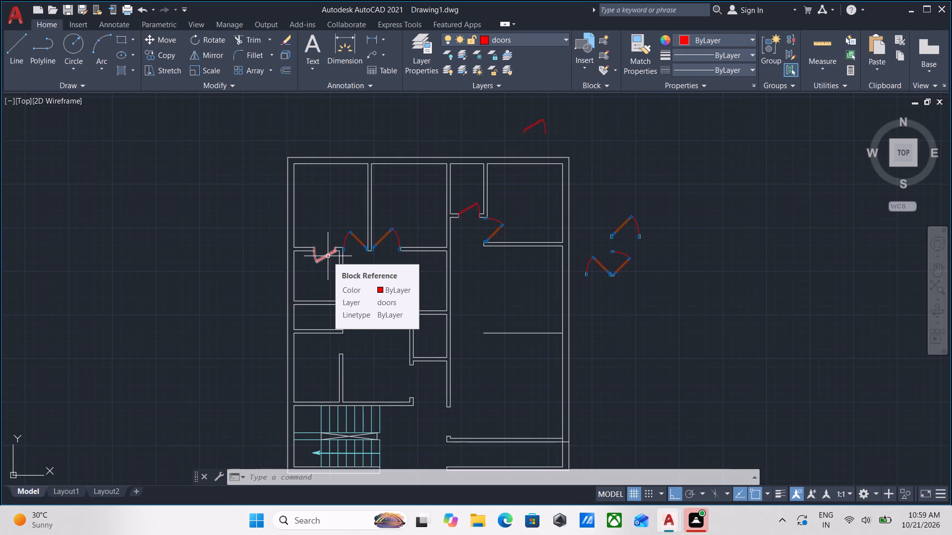
scroll(213, 321, "up", 3)
middle_click_drag(522, 204, 235, 342)
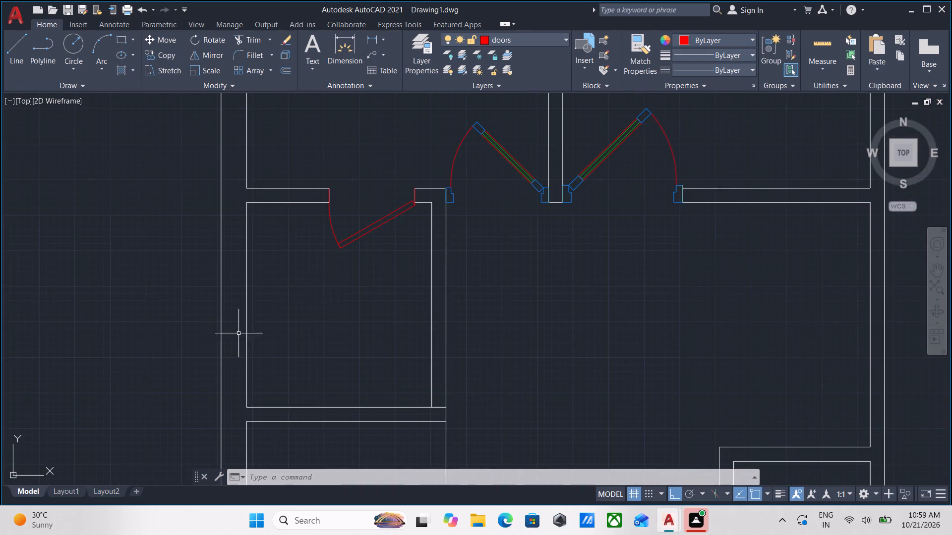
scroll(342, 267, "up", 1)
middle_click_drag(344, 265, 270, 327)
scroll(275, 325, "down", 2)
middle_click_drag(275, 325, 256, 341)
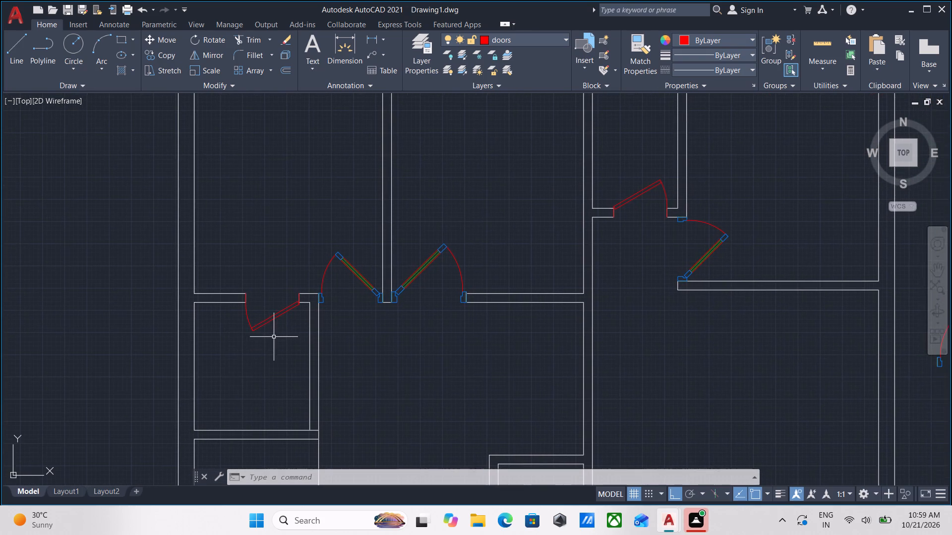
Copy the repositioned narrow door by its hinge-side upper end onto the upper east corner of the lower-left room's partition.
scroll(275, 337, "up", 2)
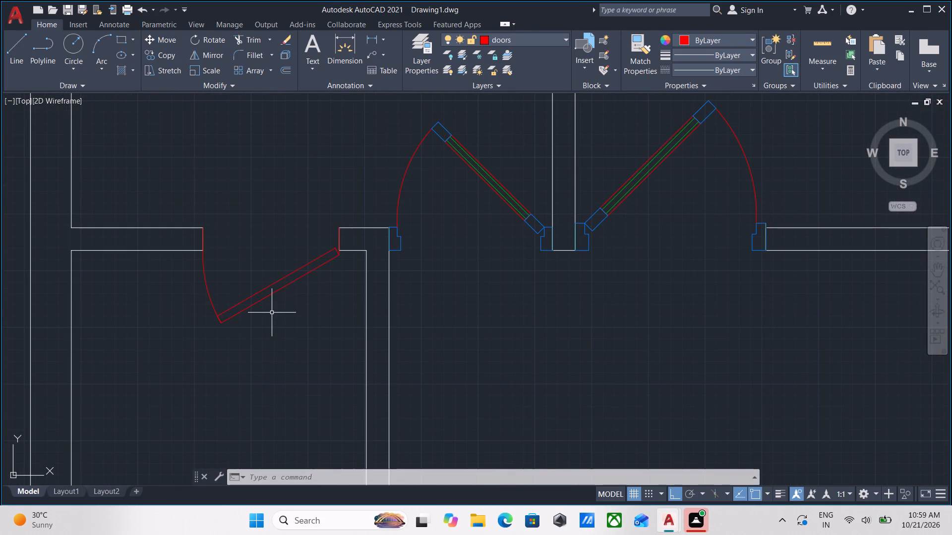
left_click(272, 313)
left_click(256, 261)
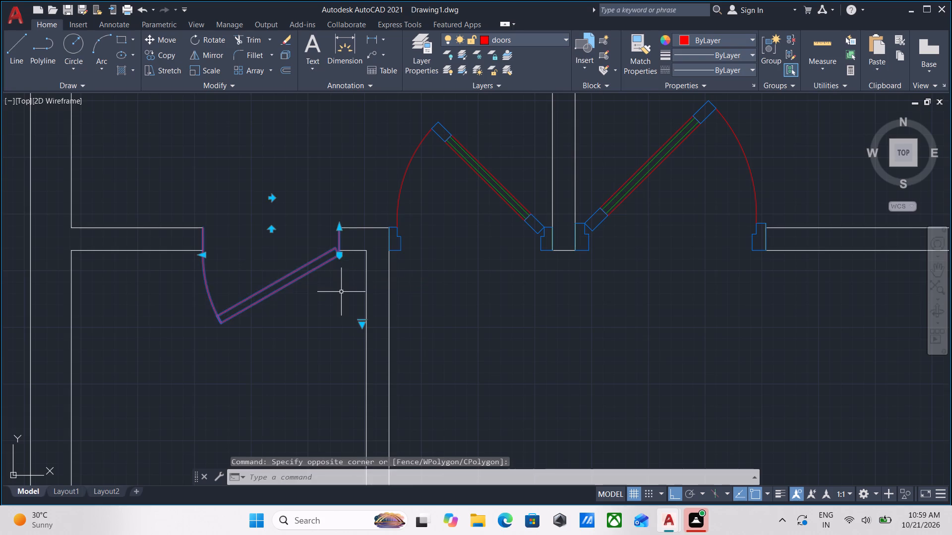
scroll(341, 292, "up", 1)
type("co")
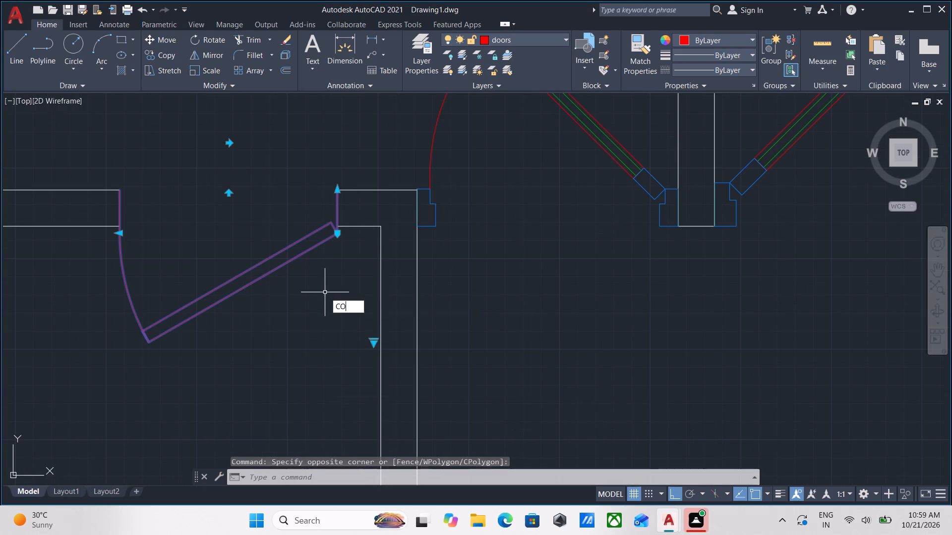
key("Return")
left_click(339, 190)
scroll(338, 403, "down", 1)
middle_click_drag(338, 403, 317, 335)
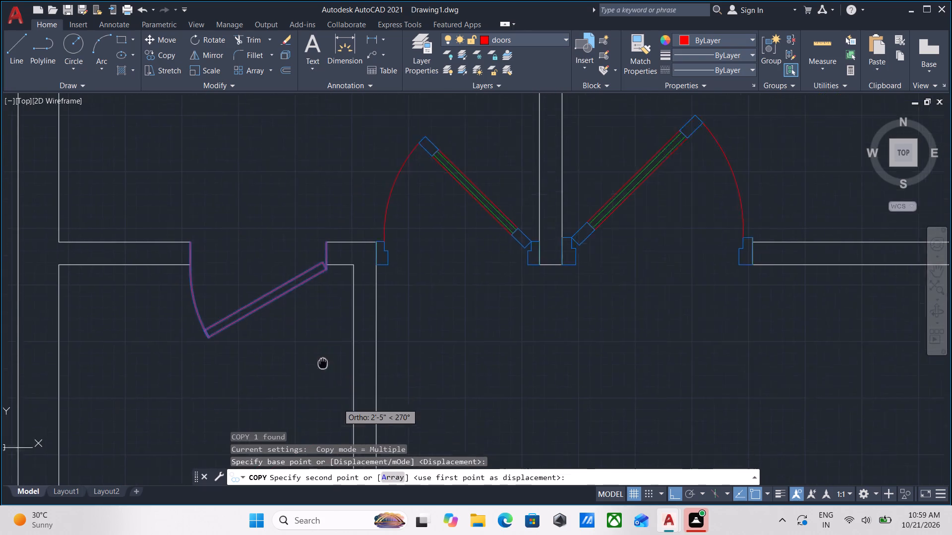
middle_click_drag(317, 335, 310, 215)
scroll(320, 239, "down", 2)
middle_click_drag(313, 377, 304, 238)
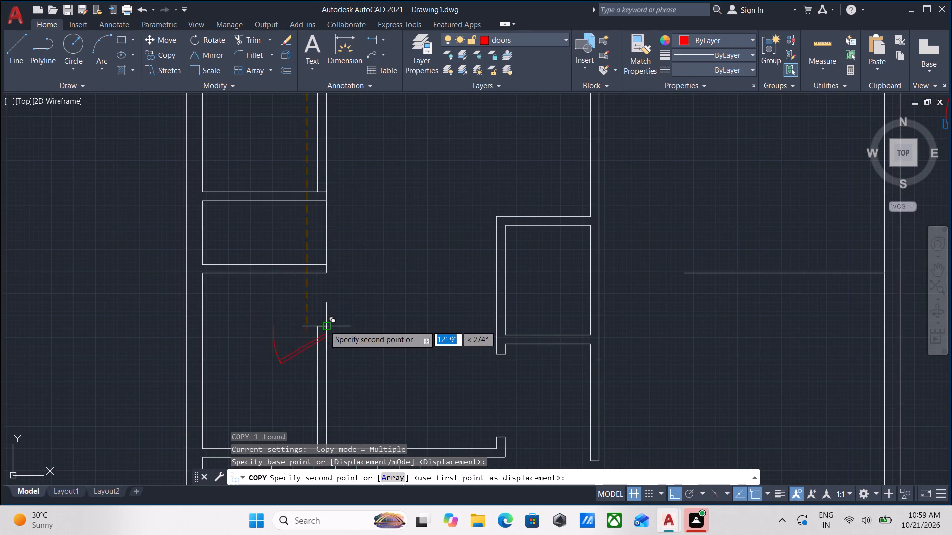
left_click(324, 327)
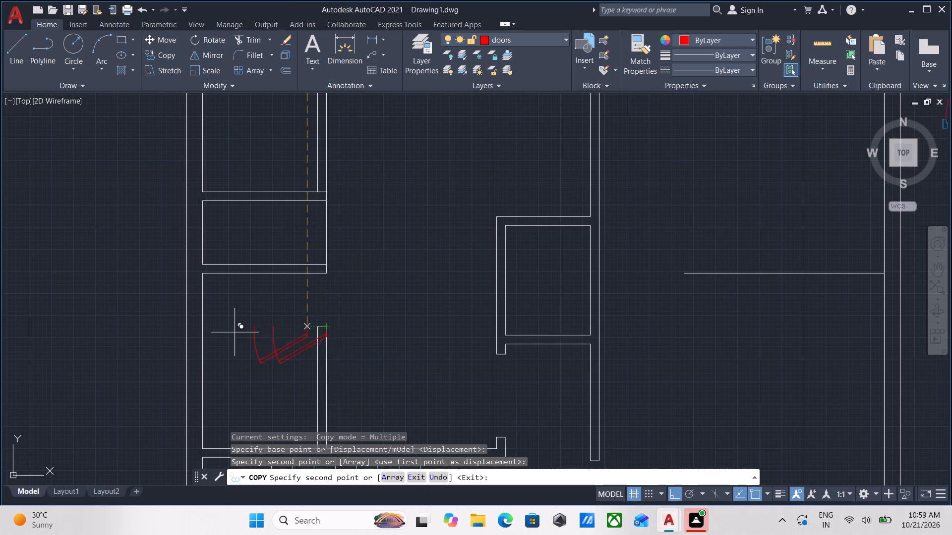
key("Escape")
Set the copied door at the lower-left room's partition to Open 90º.
scroll(307, 349, "up", 2)
left_click(305, 362)
left_click(292, 344)
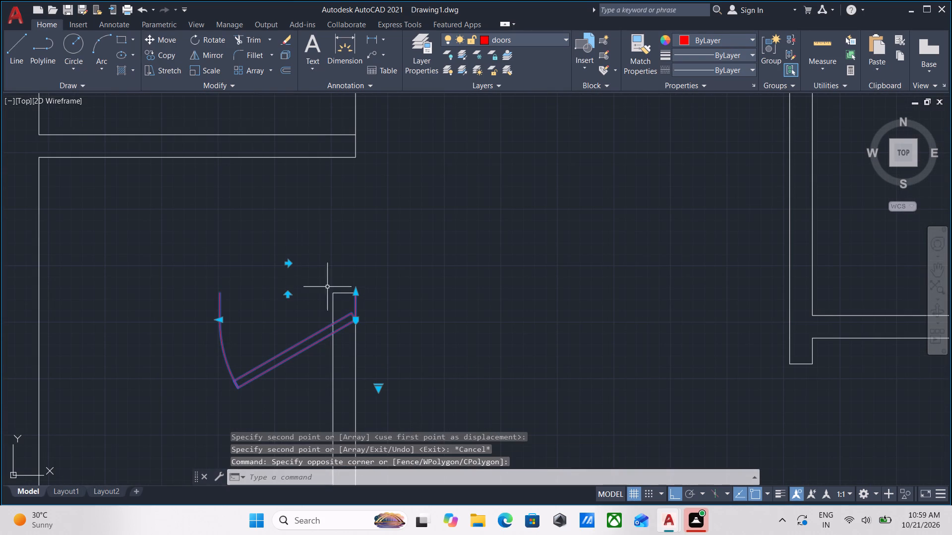
left_click(377, 391)
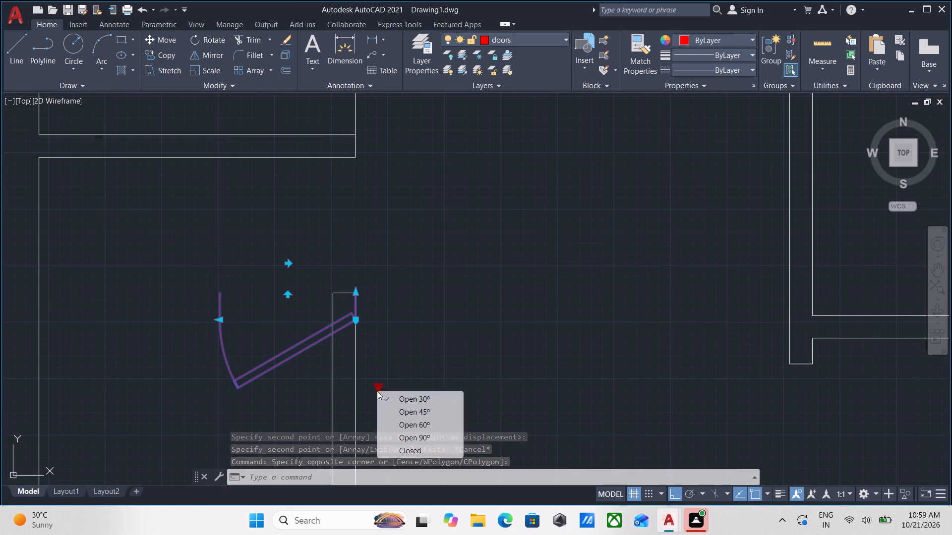
left_click(408, 432)
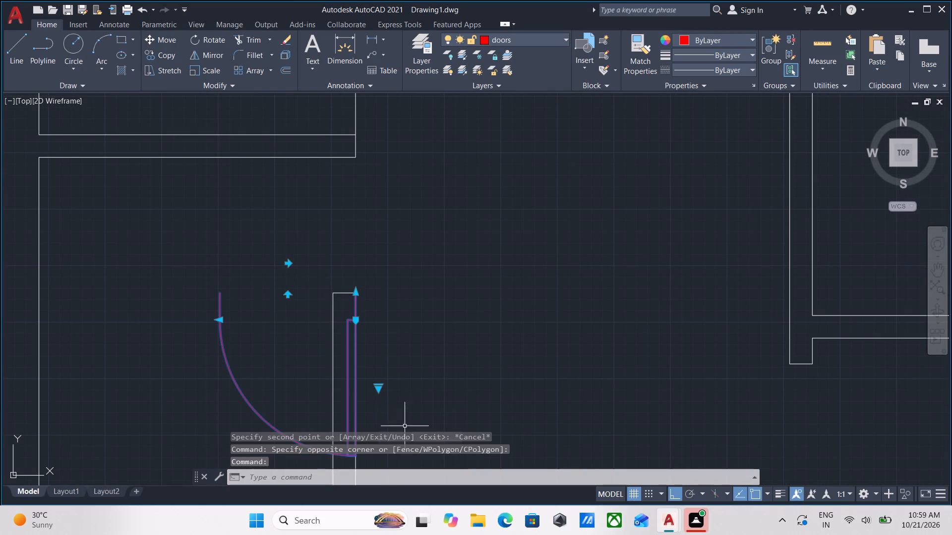
scroll(328, 343, "down", 1)
middle_click_drag(326, 342, 308, 312)
key("Escape")
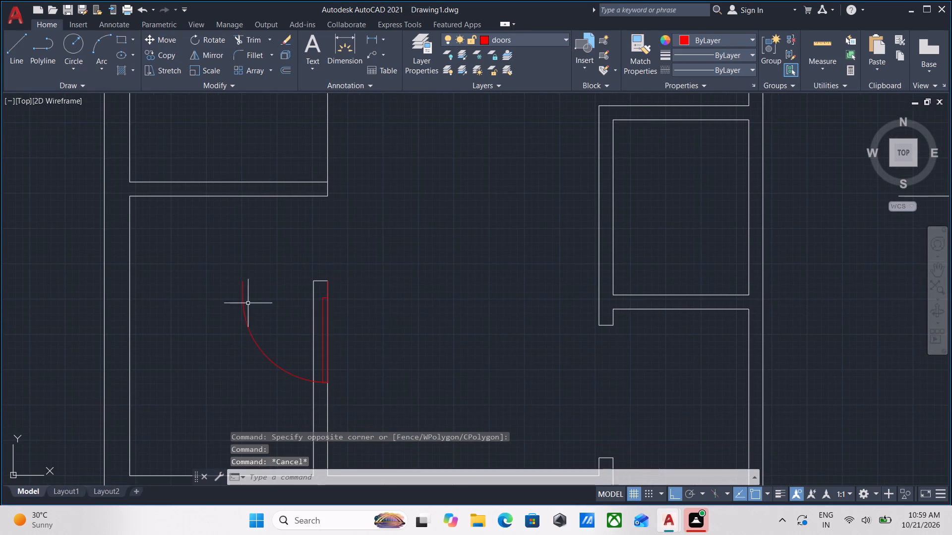
Rotate a copy of the 90° door by 270° about its hinge-side upper end, filling the gap above the partition.
left_click(288, 329)
left_click(220, 334)
type("ro")
key("Return")
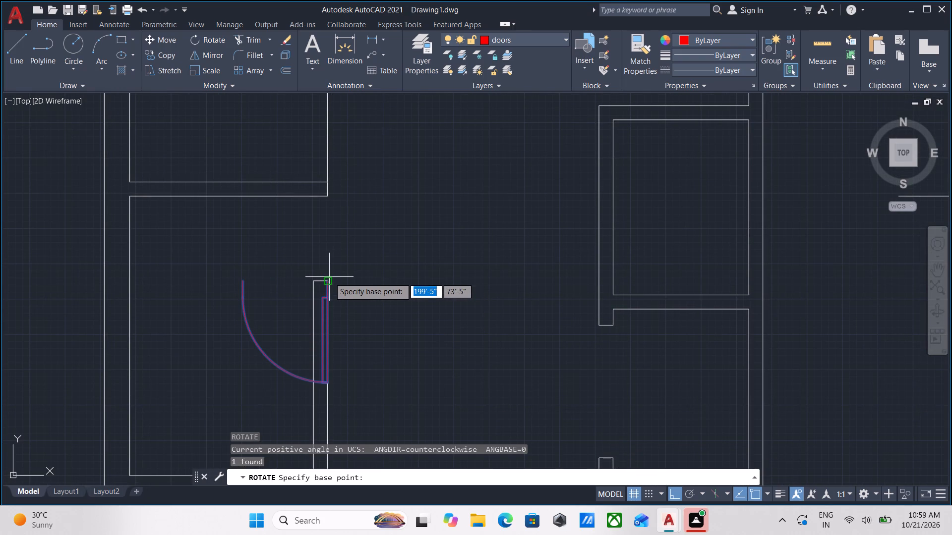
left_click(329, 281)
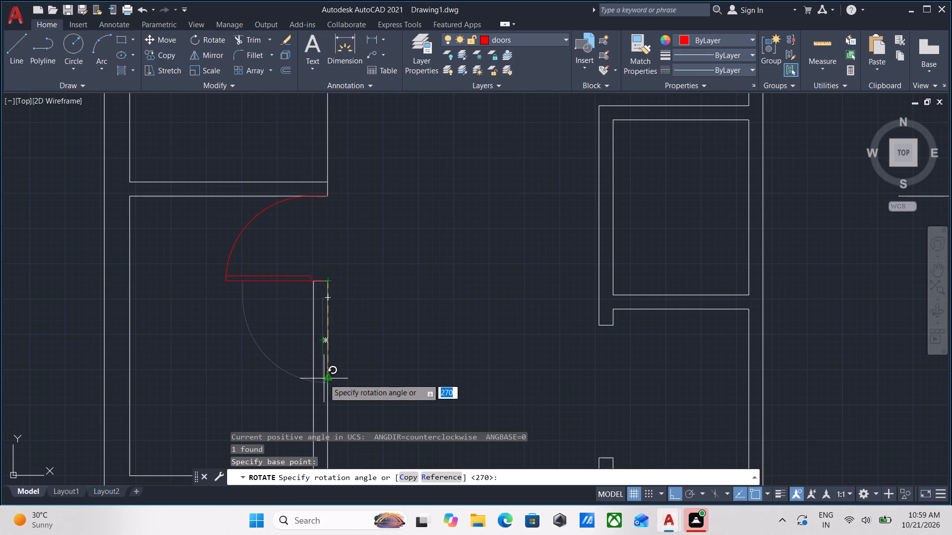
key("F8")
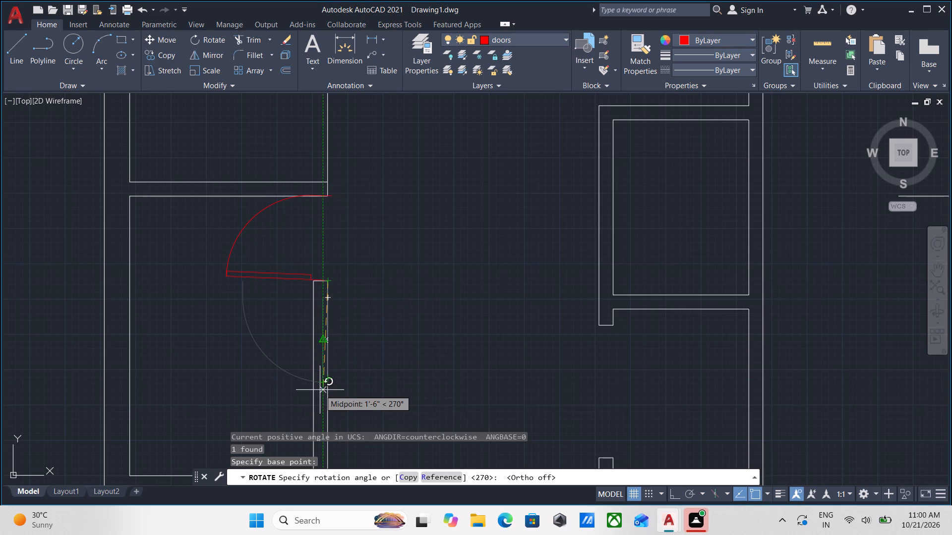
key("F8")
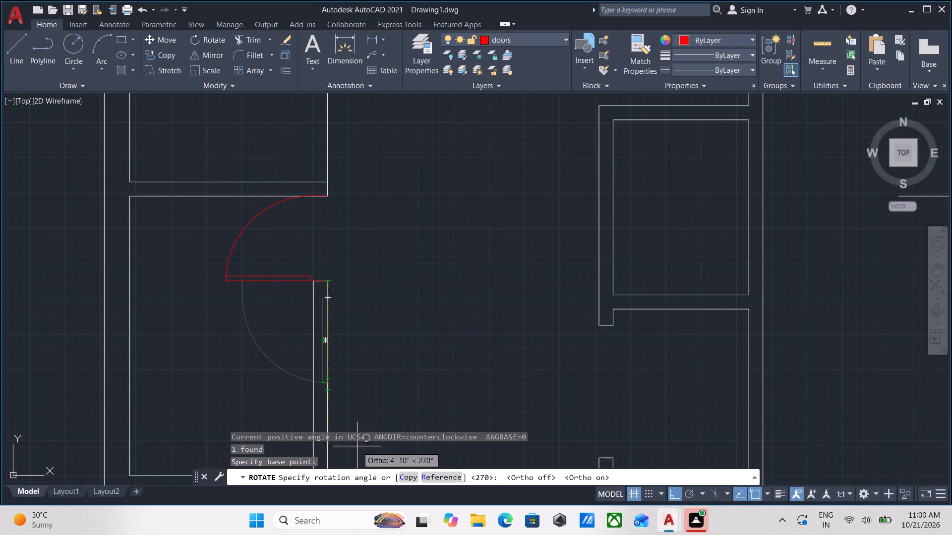
left_click(403, 478)
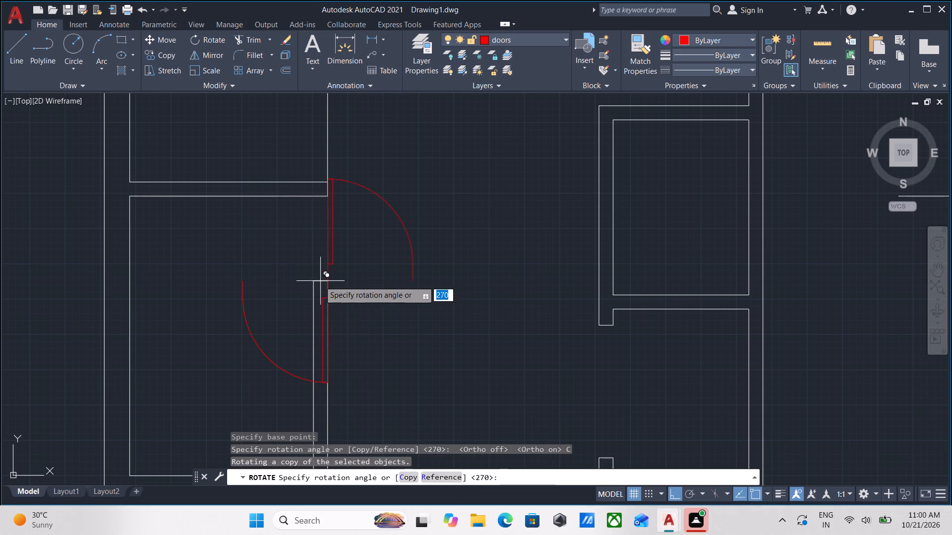
left_click(354, 407)
scroll(280, 371, "up", 2)
key("Escape")
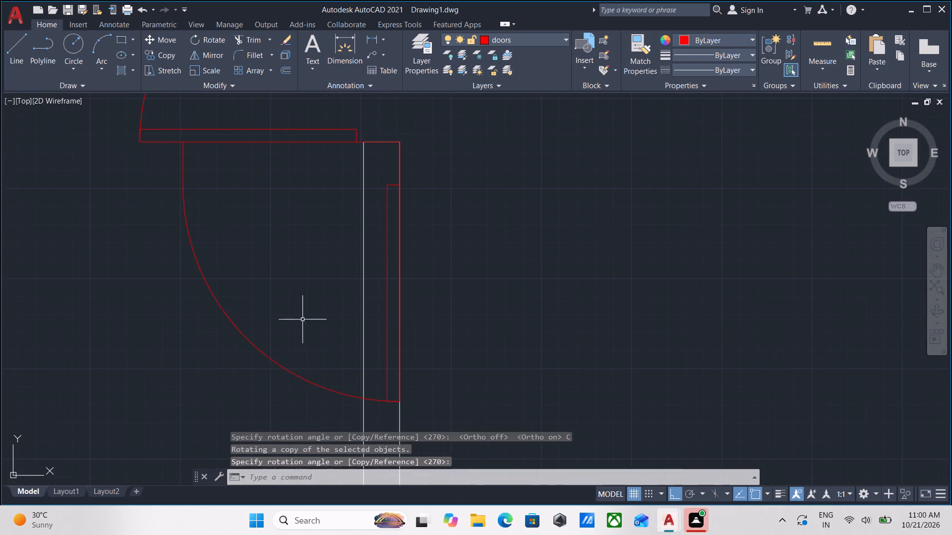
Erase the unrotated source door overlapping the lower-left room's partition.
left_click_drag(302, 306, 280, 318)
left_click(193, 361)
right_click(193, 361)
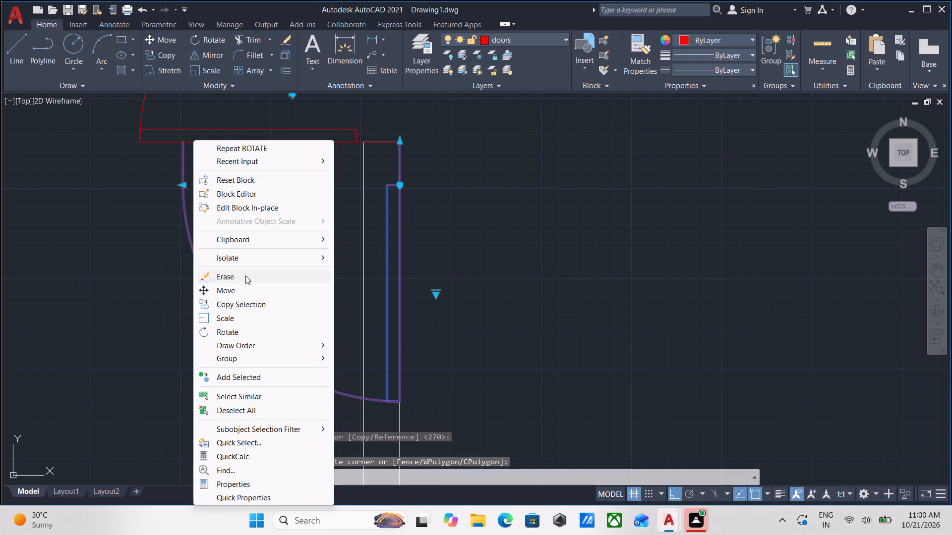
left_click(245, 275)
Examine the plan's fitted doors and remaining openings, and the spare doors kept outside the east wall.
scroll(245, 275, "down", 4)
middle_click_drag(250, 292, 253, 429)
scroll(297, 283, "down", 2)
middle_click_drag(297, 287, 292, 340)
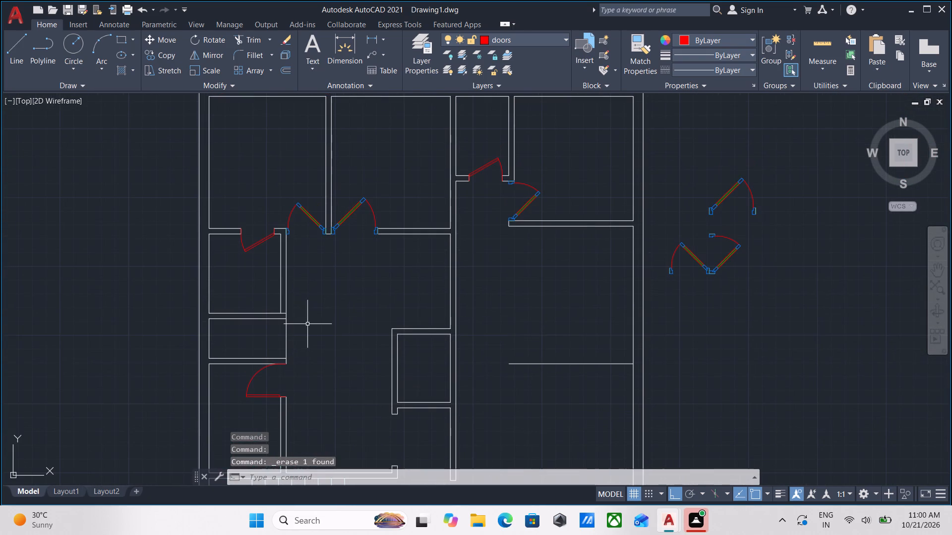
middle_click_drag(309, 324, 313, 267)
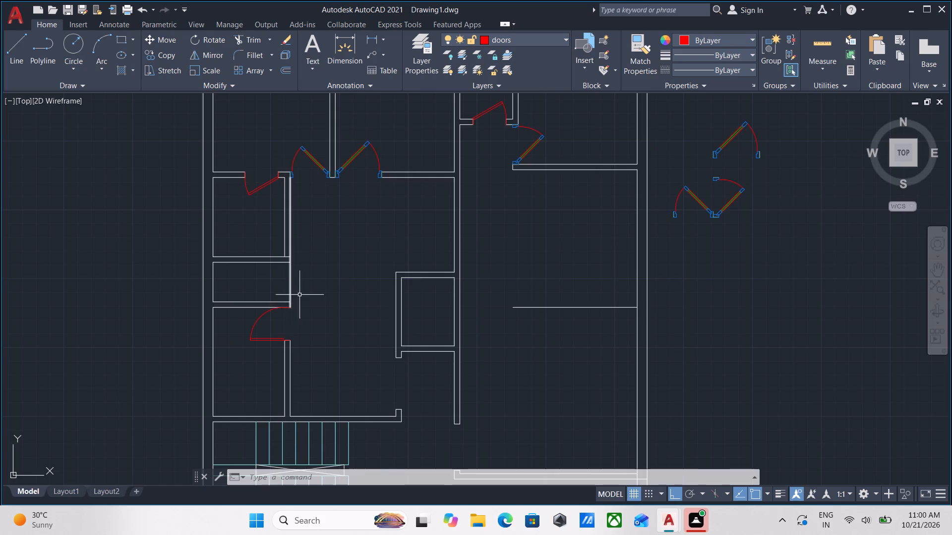
scroll(323, 272, "down", 1)
middle_click_drag(323, 272, 334, 242)
scroll(360, 226, "down", 1)
middle_click_drag(360, 226, 244, 327)
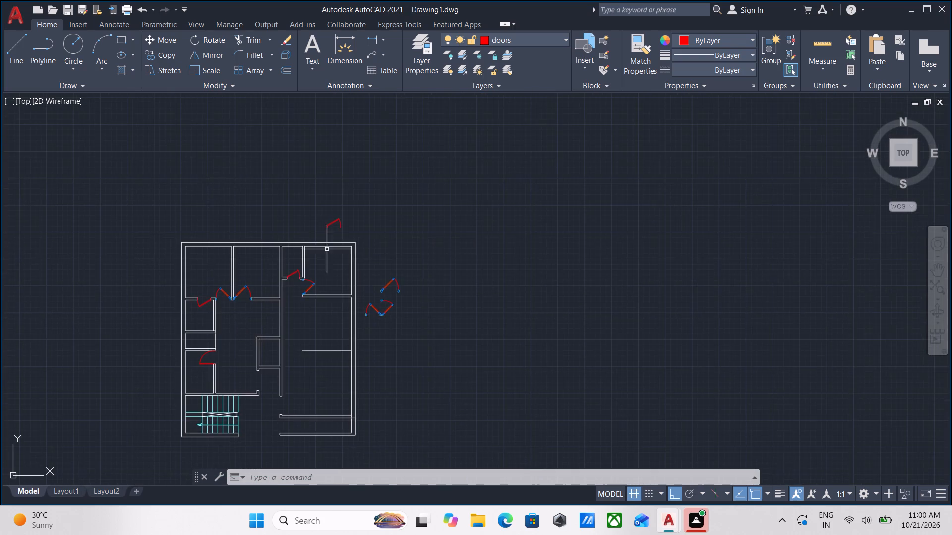
scroll(397, 256, "up", 2)
middle_click_drag(337, 371, 377, 295)
scroll(386, 314, "up", 1)
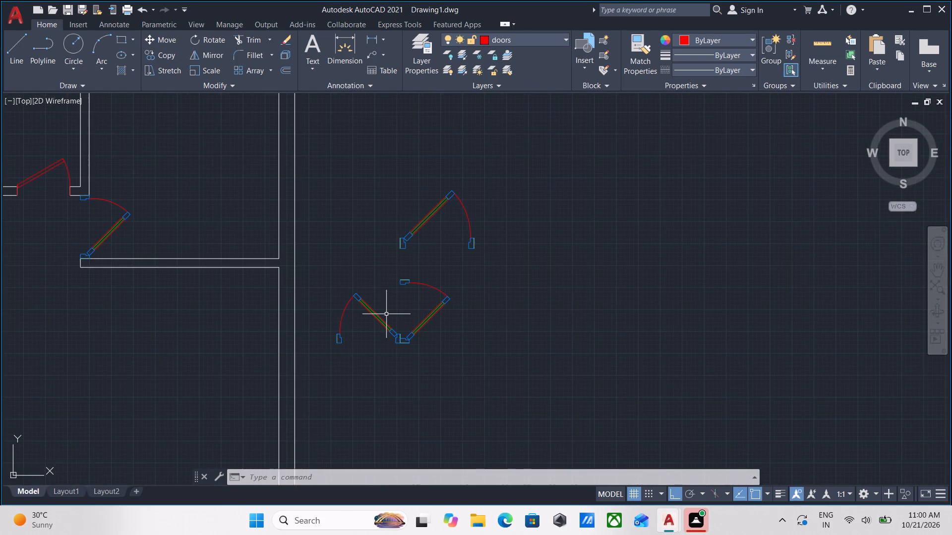
Examine the plan's fitted doors and open gaps together with the spare doors kept north and east of it.
scroll(387, 311, "down", 1)
middle_click_drag(387, 311, 437, 239)
middle_click_drag(440, 210, 460, 374)
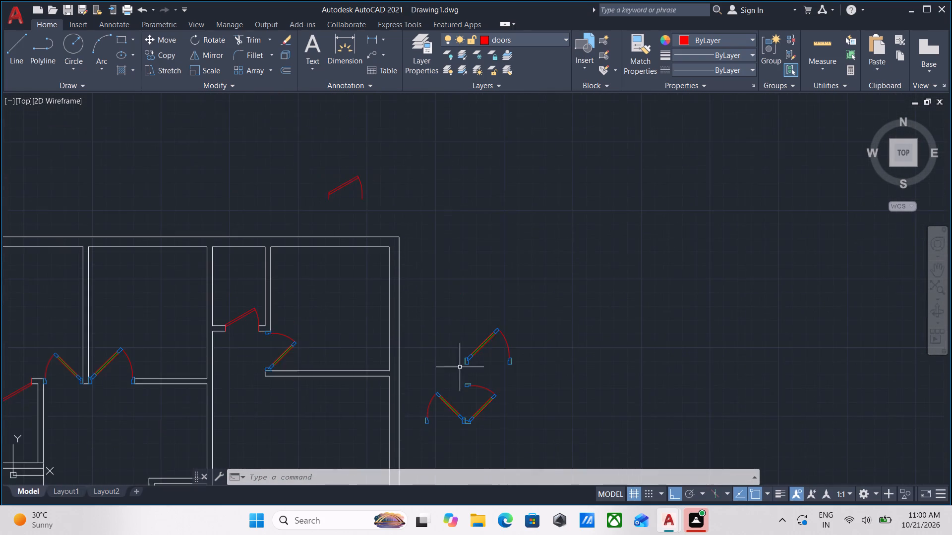
middle_click_drag(437, 224, 472, 310)
scroll(398, 283, "up", 1)
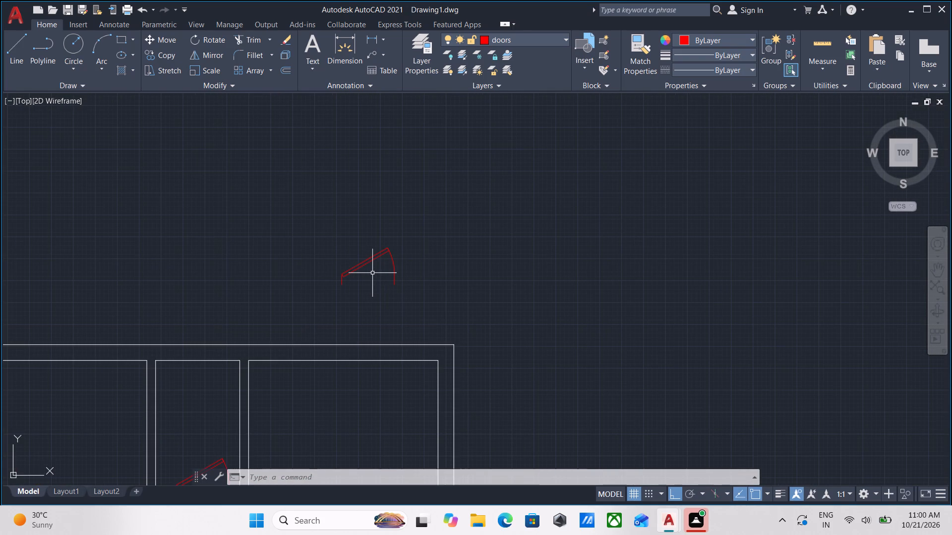
scroll(372, 272, "down", 2)
middle_click_drag(372, 272, 391, 194)
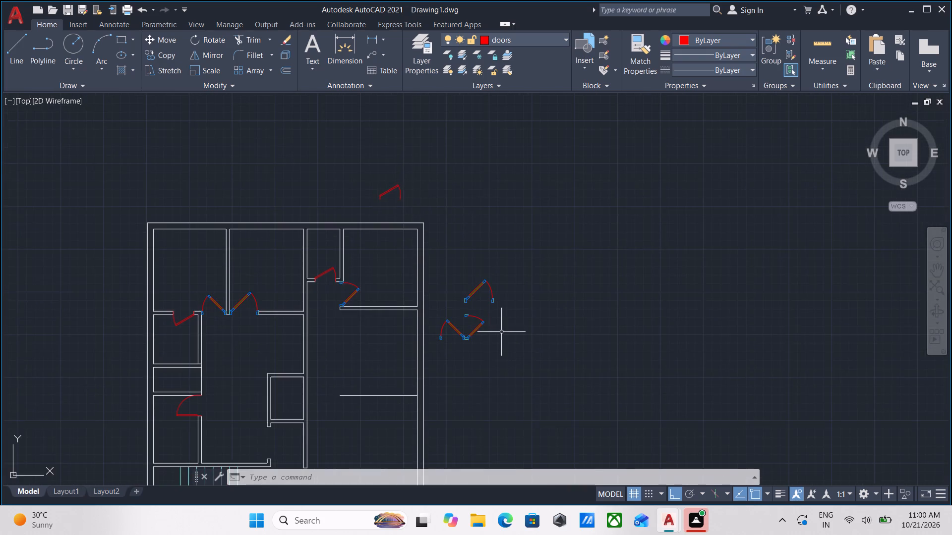
scroll(501, 329, "up", 2)
middle_click_drag(423, 252, 503, 358)
scroll(423, 252, "down", 1)
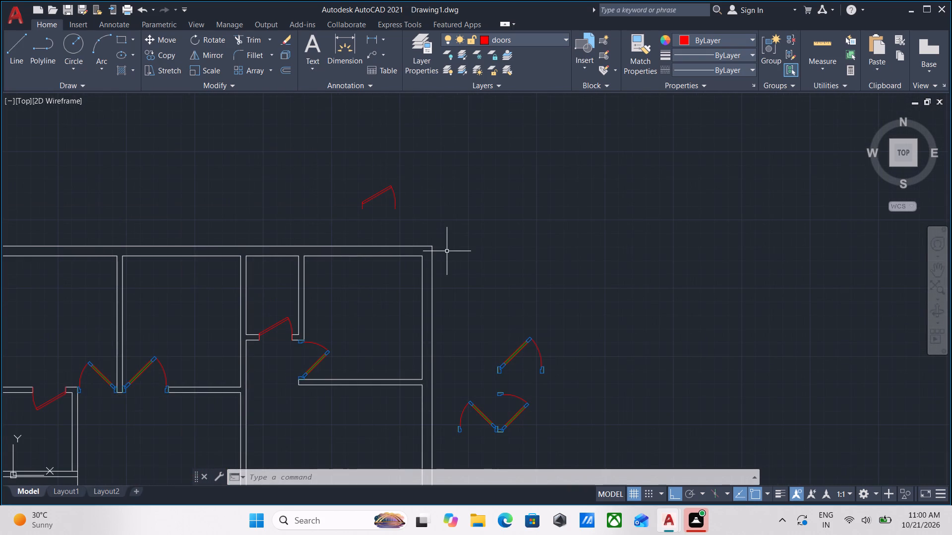
Rotate the upper spare door outside the east wall by 270° about the lower outer corner of its hinge-side jamb.
scroll(510, 364, "up", 2)
left_click_drag(528, 378, 523, 373)
left_click(462, 284)
scroll(544, 359, "down", 1)
middle_click_drag(544, 356, 577, 250)
scroll(611, 285, "down", 1)
middle_click_drag(611, 286, 613, 185)
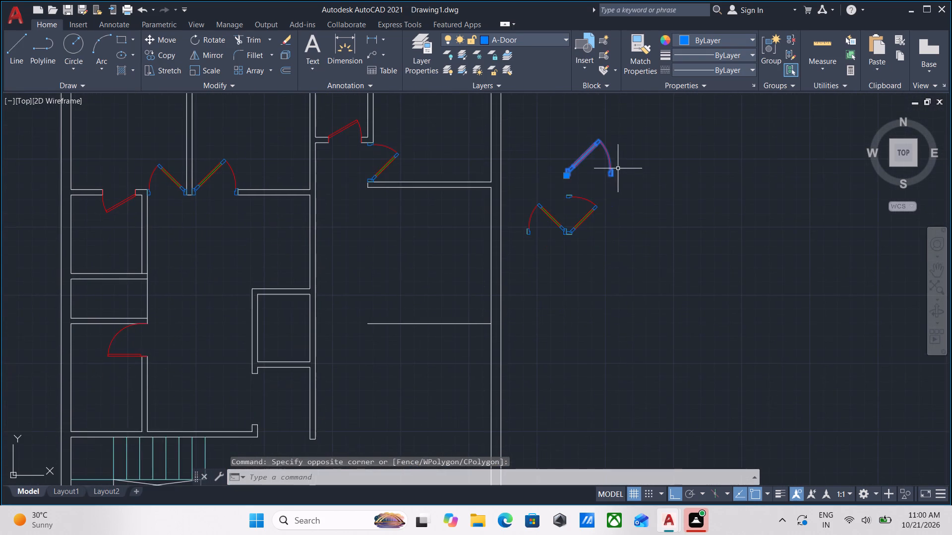
scroll(617, 186, "down", 2)
middle_click_drag(607, 252, 596, 343)
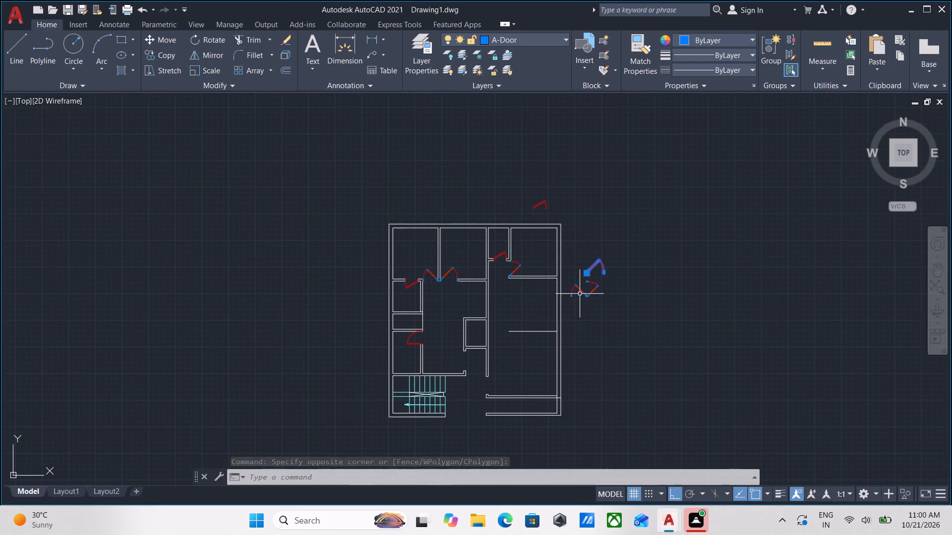
scroll(580, 294, "up", 2)
scroll(589, 255, "up", 2)
middle_click_drag(591, 253, 593, 340)
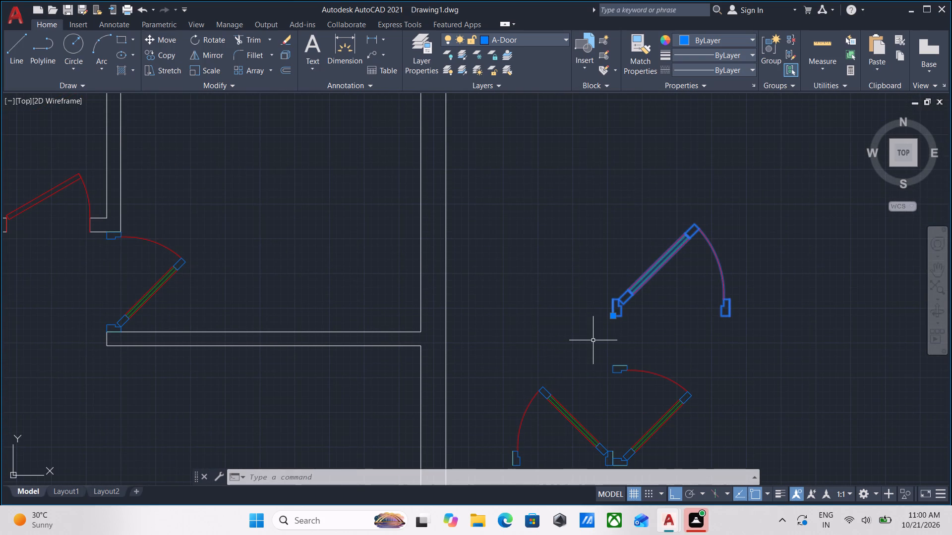
type("ro")
key("Return")
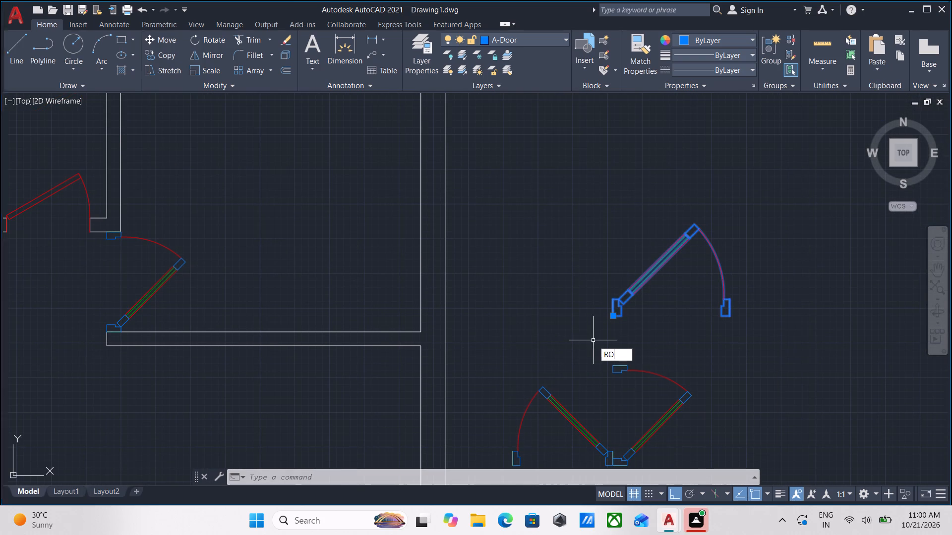
scroll(618, 317, "up", 3)
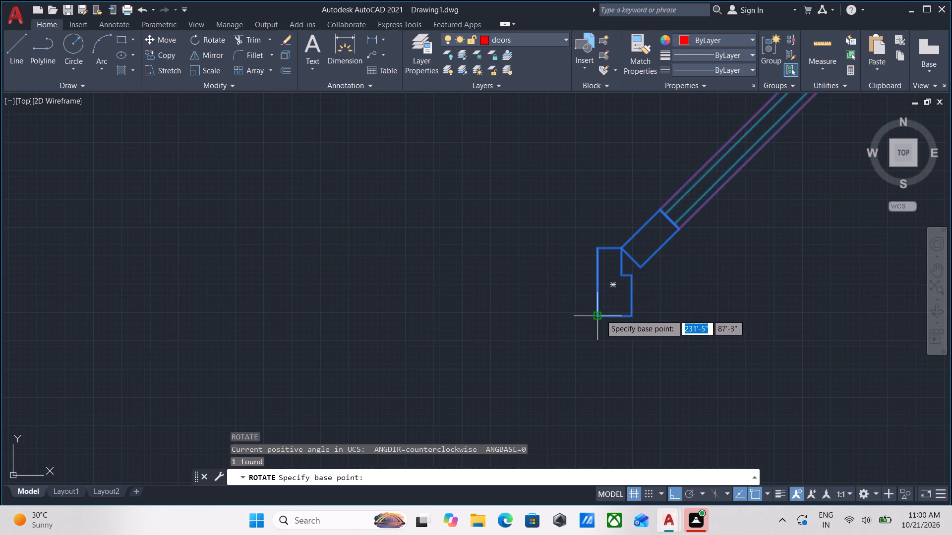
left_click(600, 315)
scroll(572, 353, "down", 1)
middle_click_drag(572, 353, 612, 189)
scroll(623, 345, "down", 1)
middle_click_drag(623, 347, 608, 267)
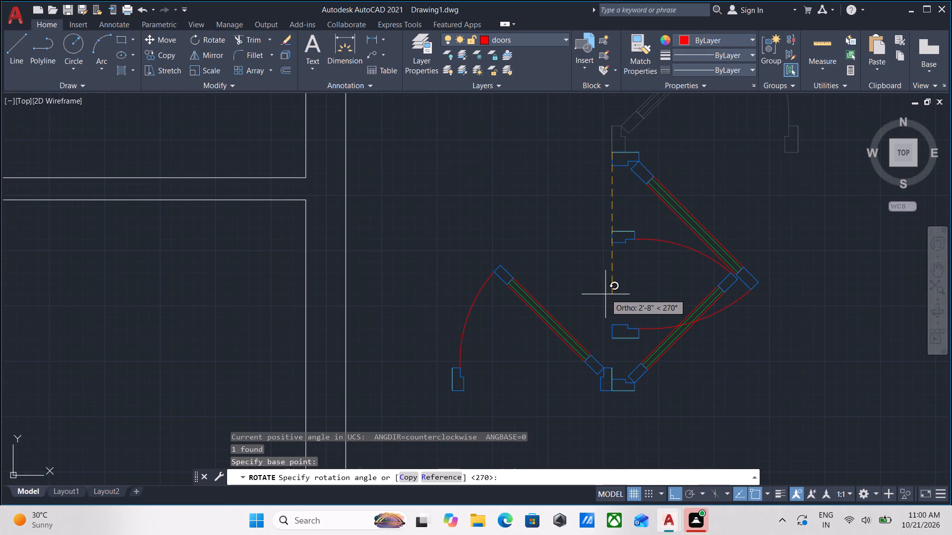
left_click(605, 295)
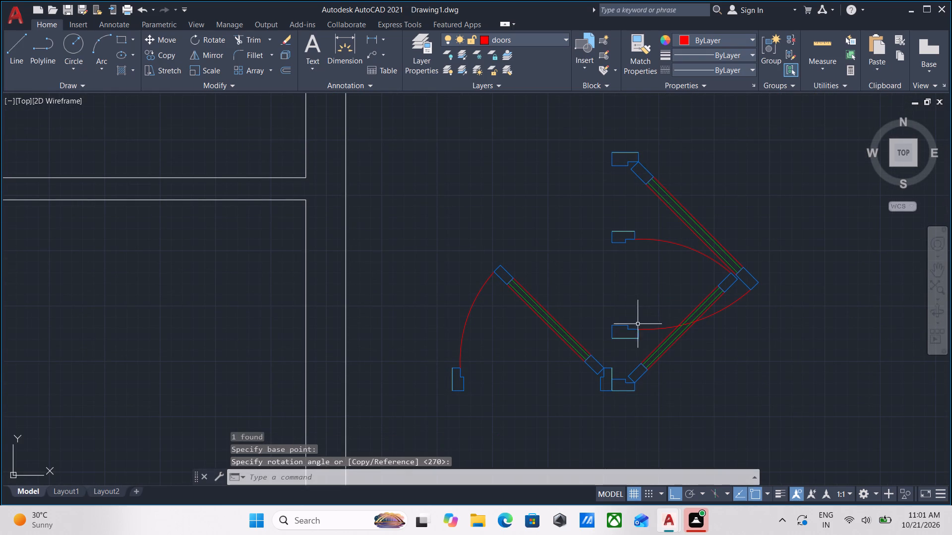
Copy the rotated spare door from its upper outer jamb corner to the wall end above the opening east of the staircase.
scroll(616, 293, "down", 2)
middle_click_drag(616, 293, 547, 319)
scroll(579, 281, "up", 2)
left_click(587, 247)
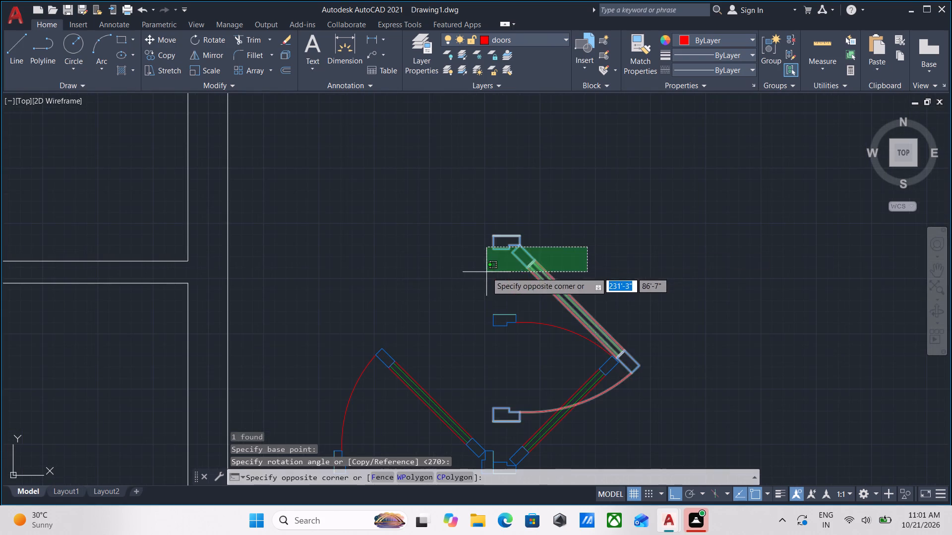
left_click(486, 272)
middle_click_drag(575, 258, 646, 220)
type("co")
key("Return")
scroll(569, 192, "up", 1)
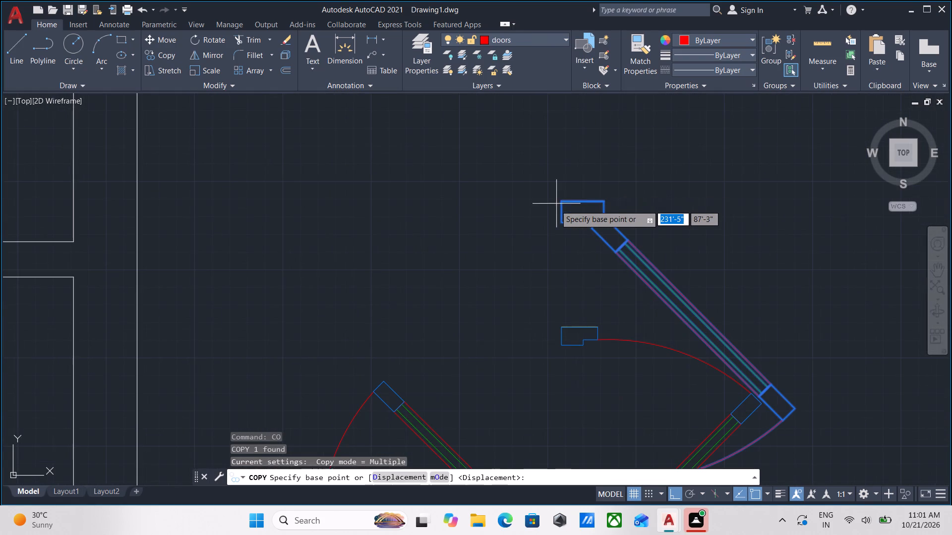
left_click(558, 202)
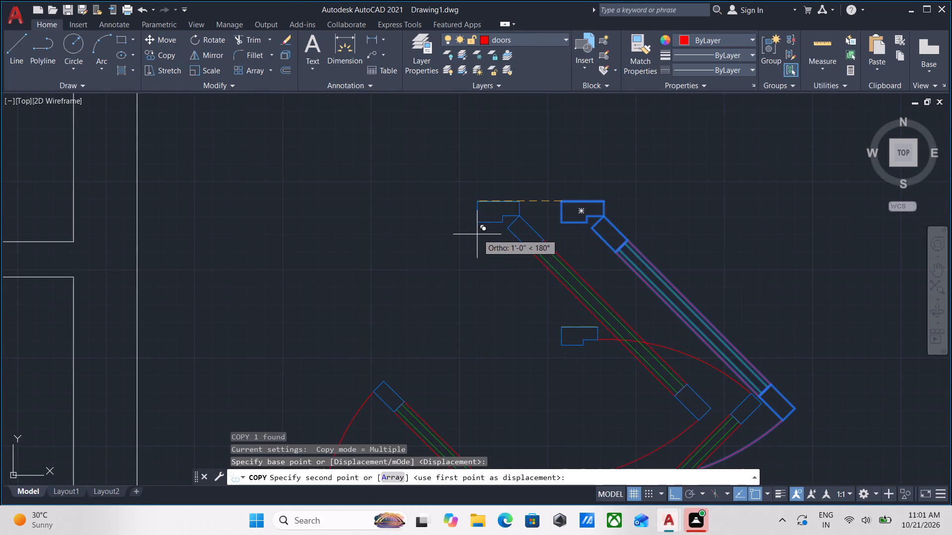
key("F8")
scroll(457, 286, "down", 3)
middle_click_drag(457, 286, 580, 97)
middle_click_drag(351, 324, 527, 139)
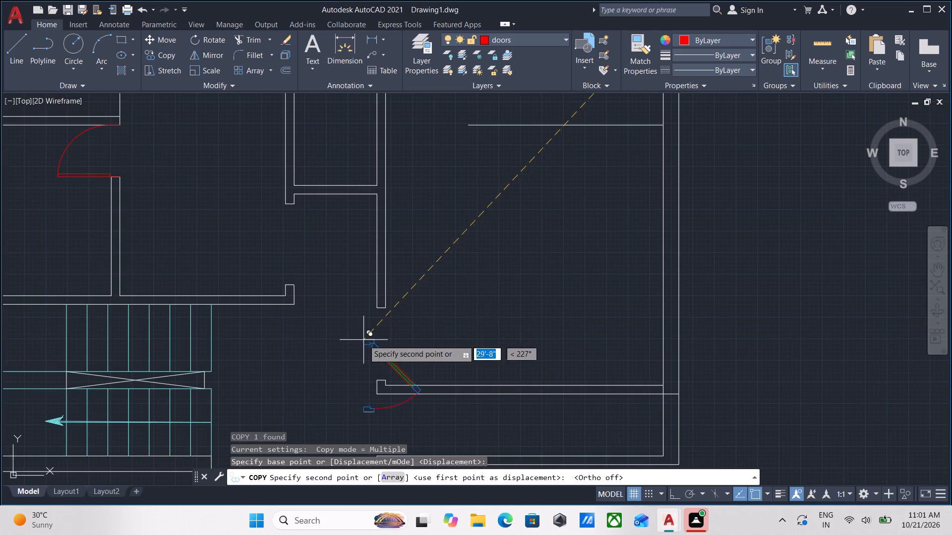
scroll(397, 314, "up", 2)
scroll(342, 308, "up", 2)
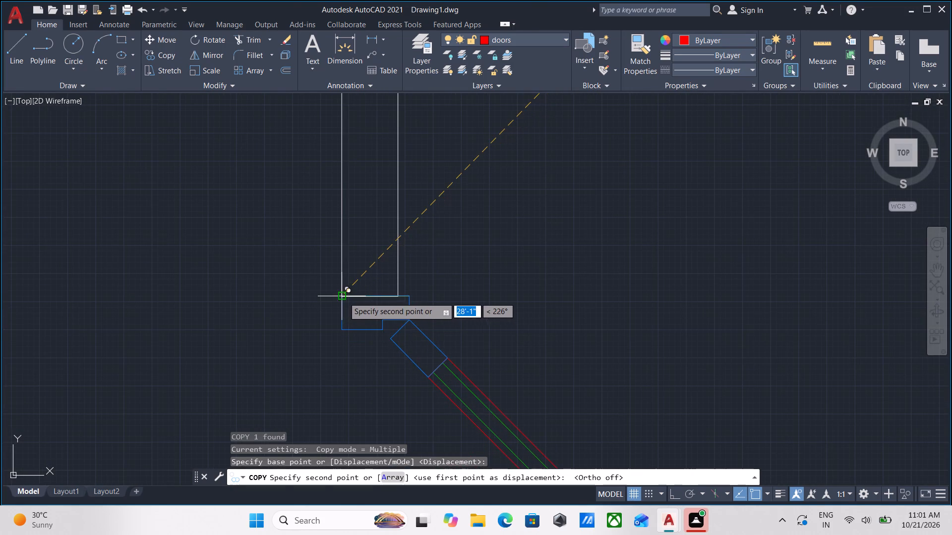
left_click(343, 296)
Examine the placed door and the rest of the plan for another opening for the copy, and end the Copy command.
scroll(512, 267, "down", 3)
middle_click_drag(512, 267, 527, 161)
middle_click_drag(547, 184, 544, 212)
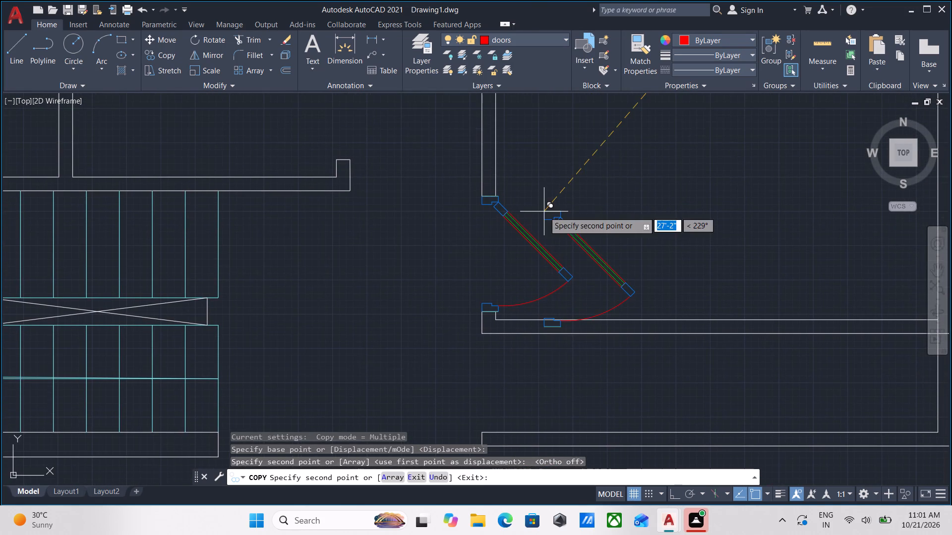
scroll(544, 212, "down", 1)
middle_click_drag(544, 212, 542, 293)
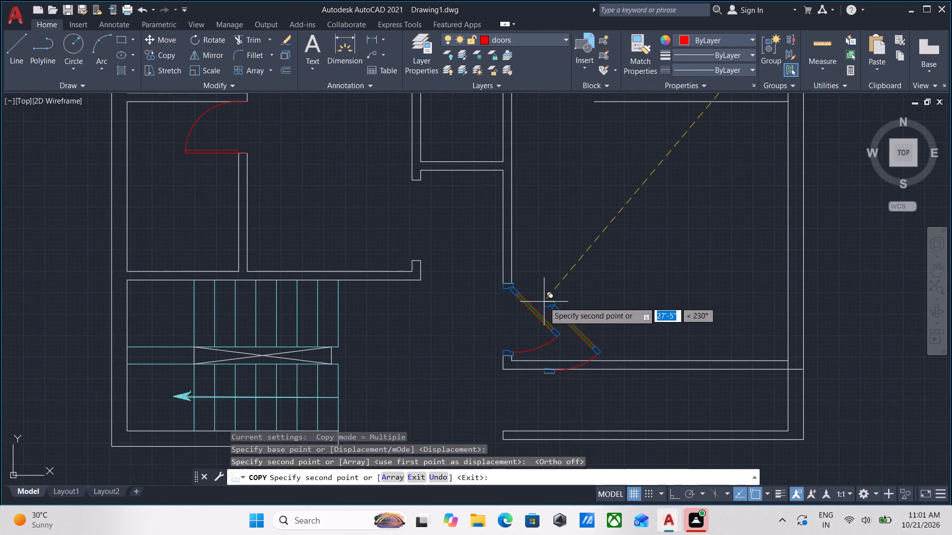
scroll(576, 300, "down", 1)
middle_click_drag(576, 300, 558, 372)
scroll(576, 300, "down", 1)
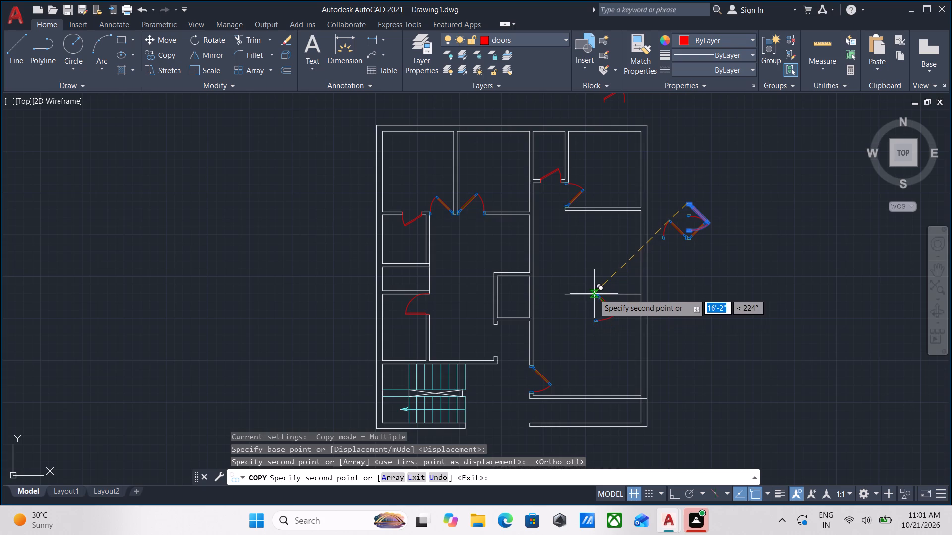
scroll(586, 341, "up", 2)
scroll(546, 309, "down", 2)
middle_click_drag(545, 309, 518, 345)
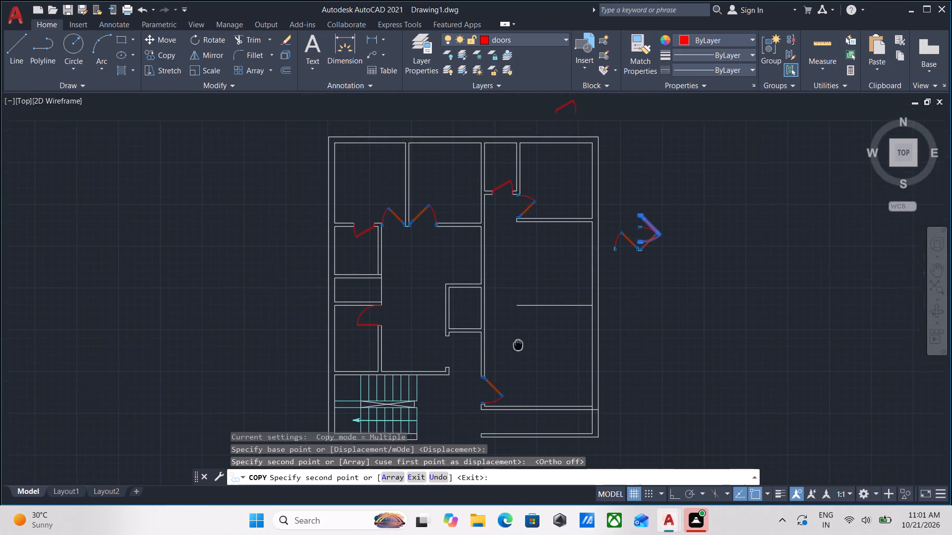
middle_click_drag(518, 345, 547, 270)
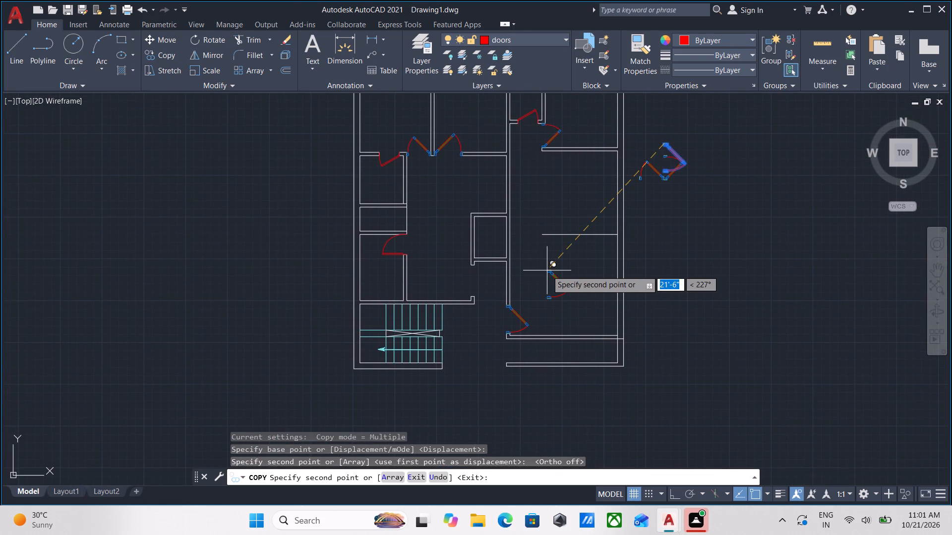
scroll(547, 270, "up", 2)
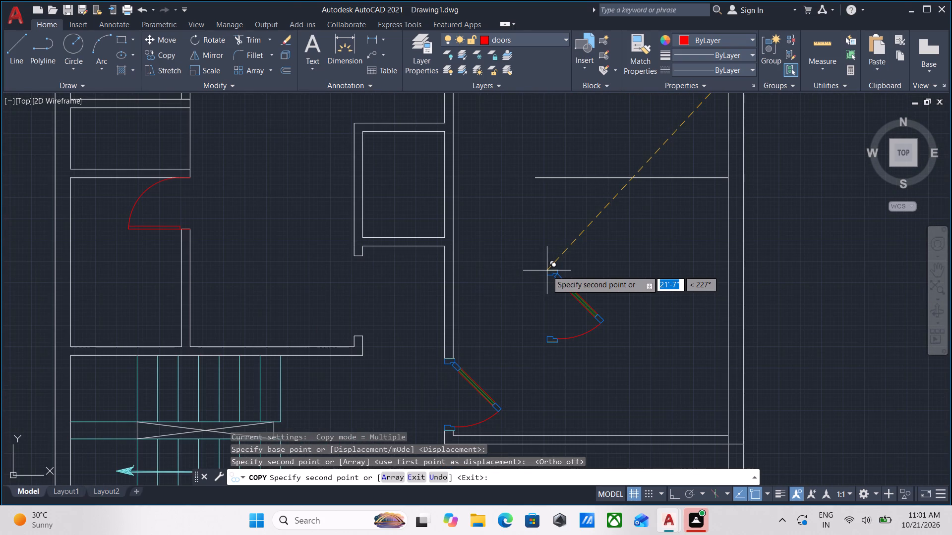
scroll(547, 270, "down", 1)
middle_click_drag(547, 270, 560, 183)
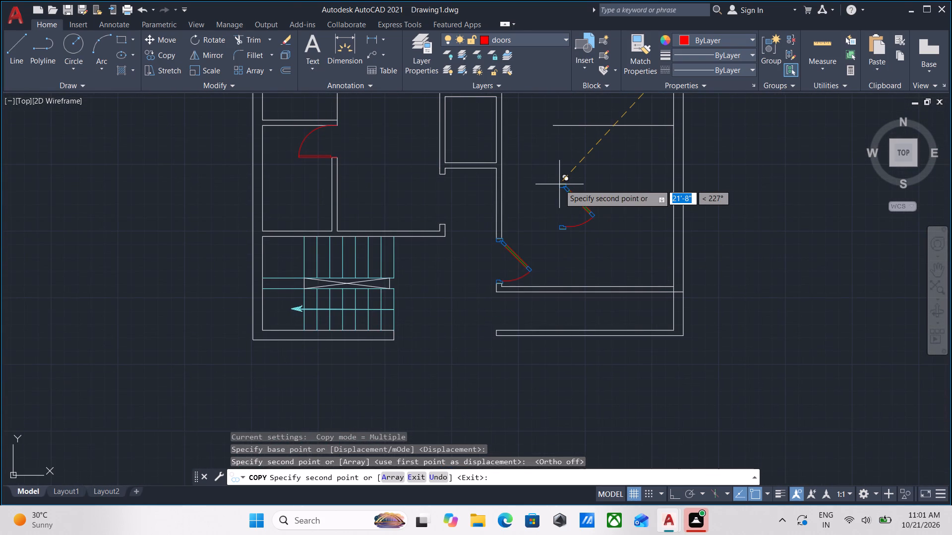
key("Escape")
Measure the gap in the south wall between the staircase wall's end and the east wall section, using a linear dimension.
scroll(425, 350, "up", 1)
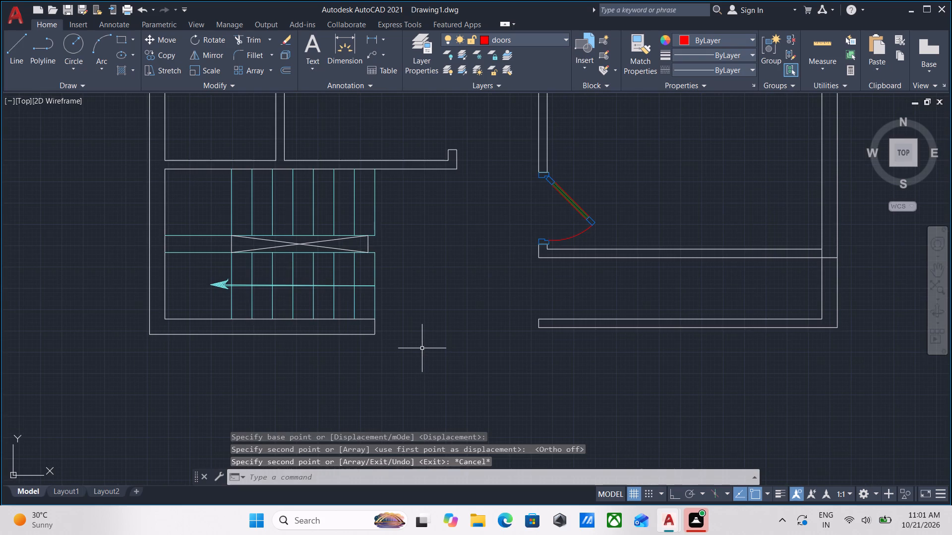
type("dli")
key("Return")
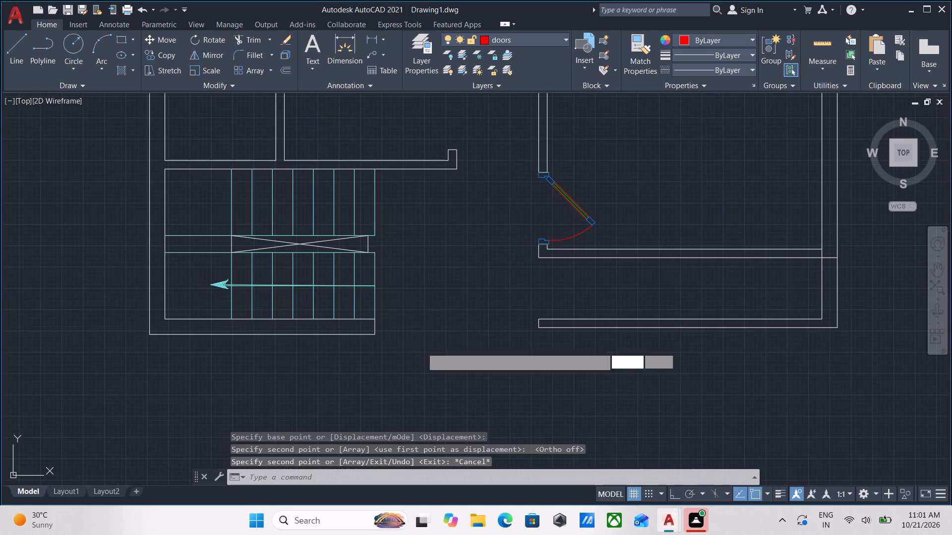
scroll(366, 331, "up", 2)
left_click(390, 322)
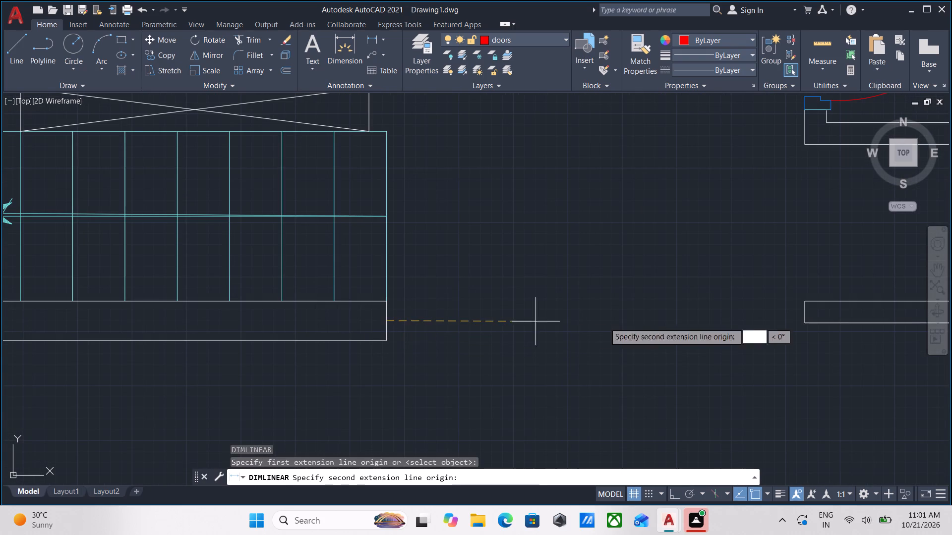
middle_click_drag(617, 324, 459, 350)
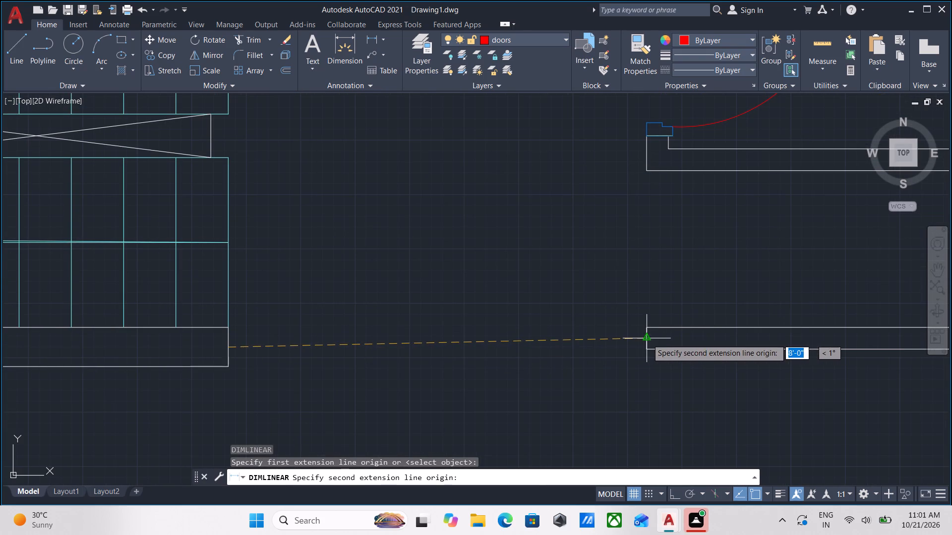
left_click(647, 339)
scroll(635, 350, "up", 1)
scroll(592, 350, "down", 2)
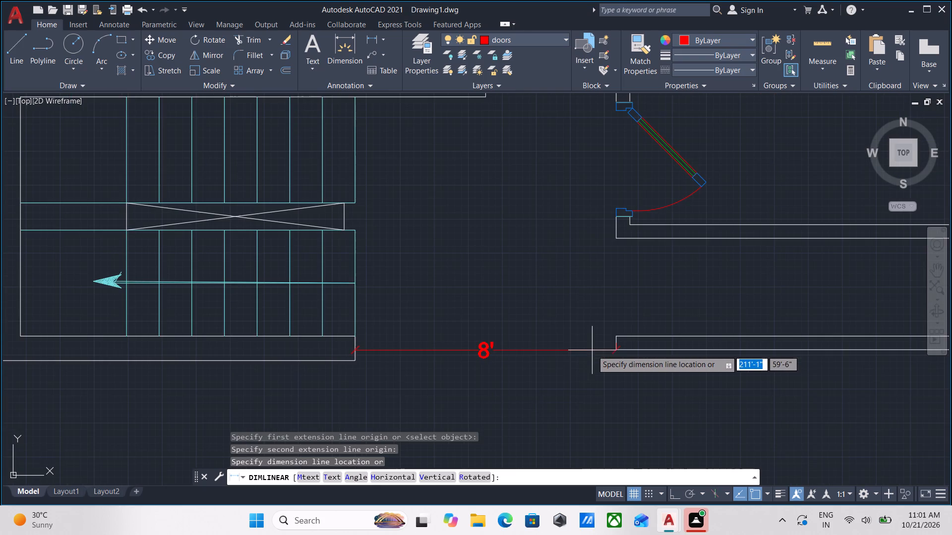
key("Escape")
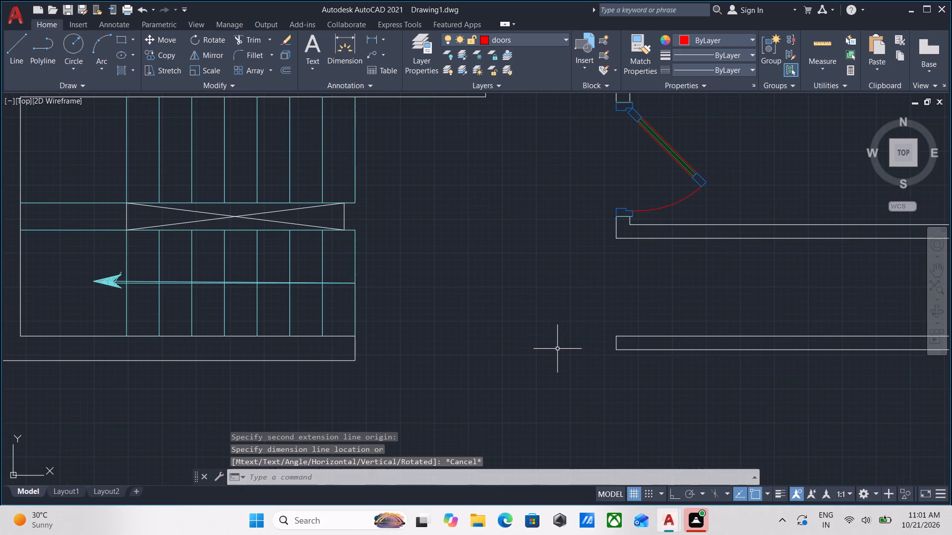
Switch to Autocad Blocks.dwg and look through its door blocks for one to fit the gap beside the staircase.
scroll(557, 349, "down", 3)
scroll(557, 349, "up", 2)
scroll(551, 370, "down", 1)
middle_click_drag(551, 370, 402, 399)
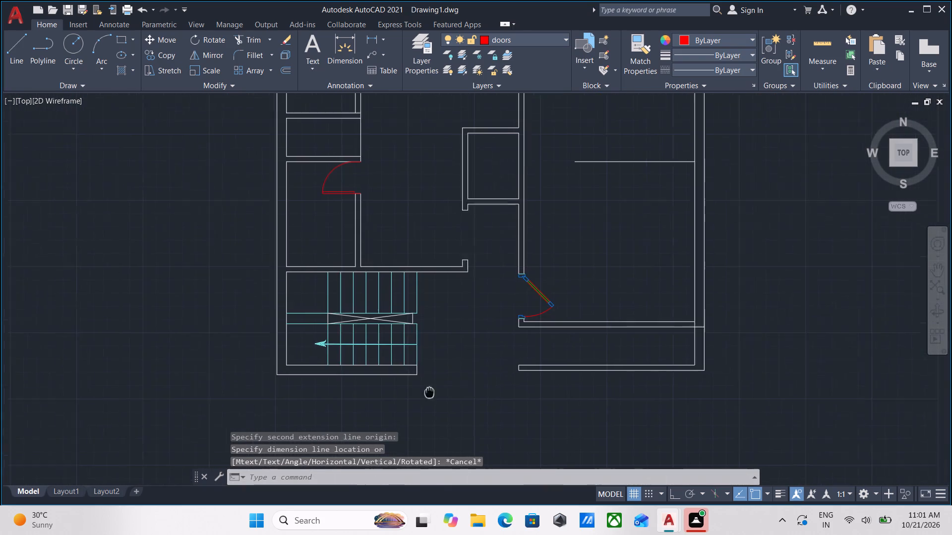
middle_click_drag(402, 399, 397, 402)
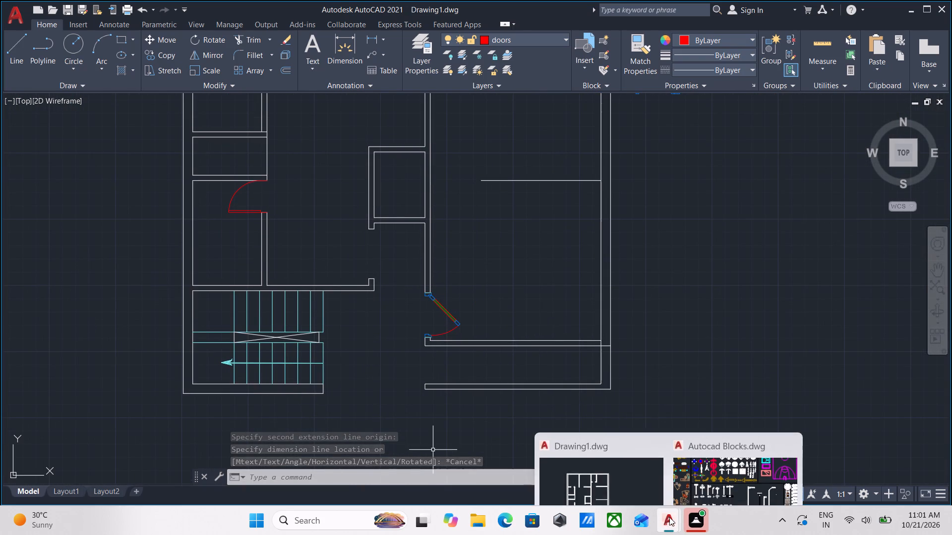
left_click(735, 455)
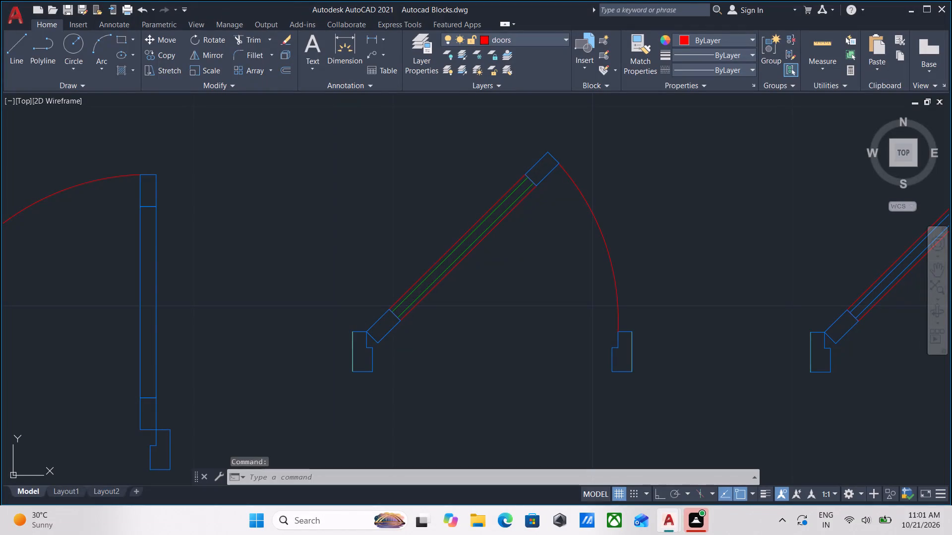
scroll(565, 320, "down", 2)
scroll(266, 313, "down", 2)
scroll(408, 344, "down", 2)
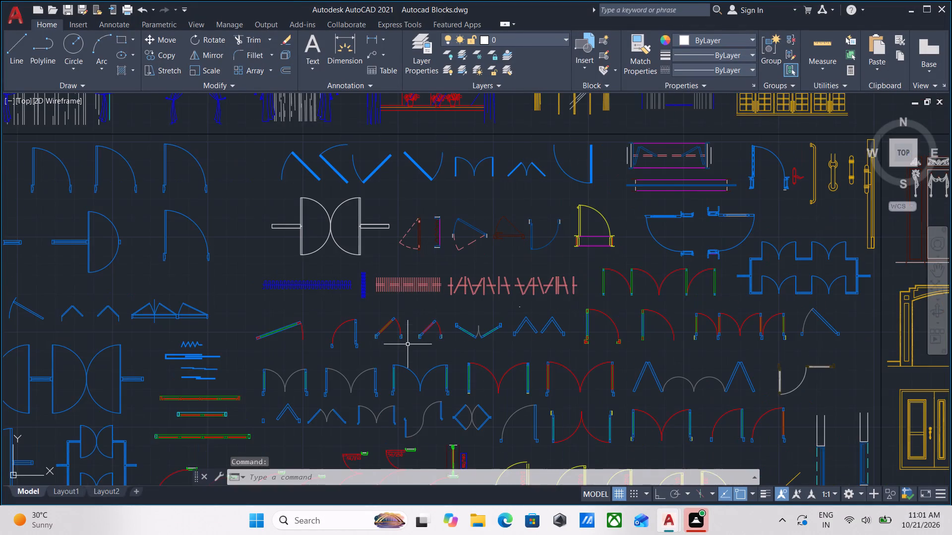
middle_click_drag(408, 344, 404, 275)
scroll(558, 268, "up", 3)
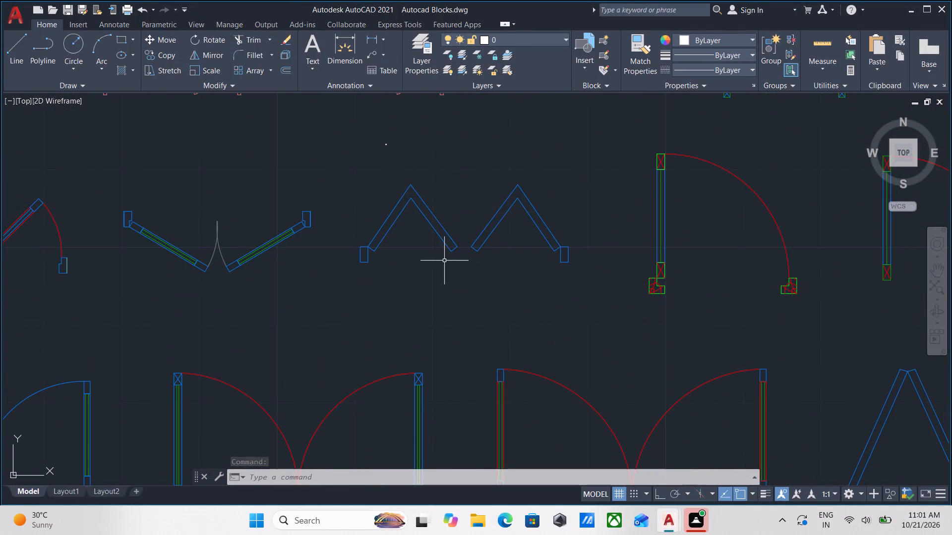
scroll(437, 261, "up", 1)
scroll(532, 266, "down", 1)
middle_click_drag(532, 266, 489, 317)
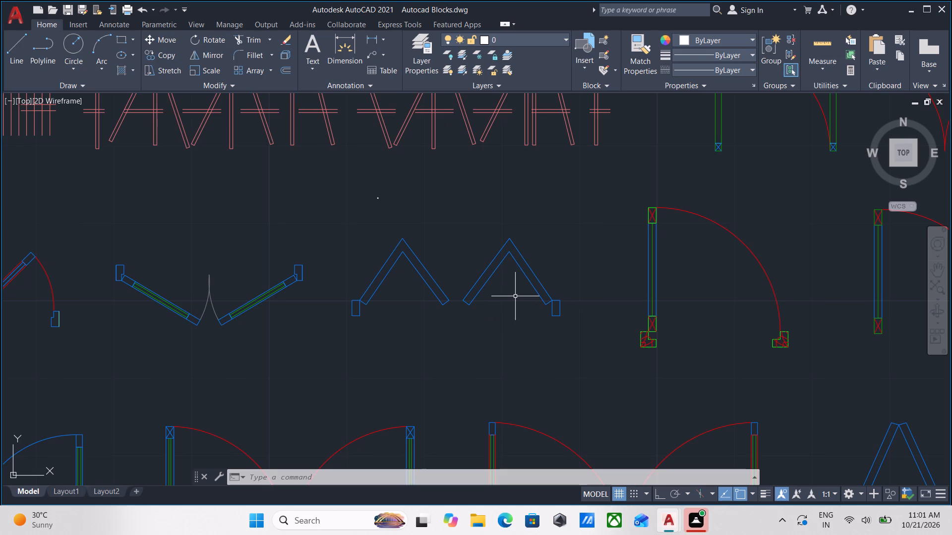
scroll(515, 296, "down", 3)
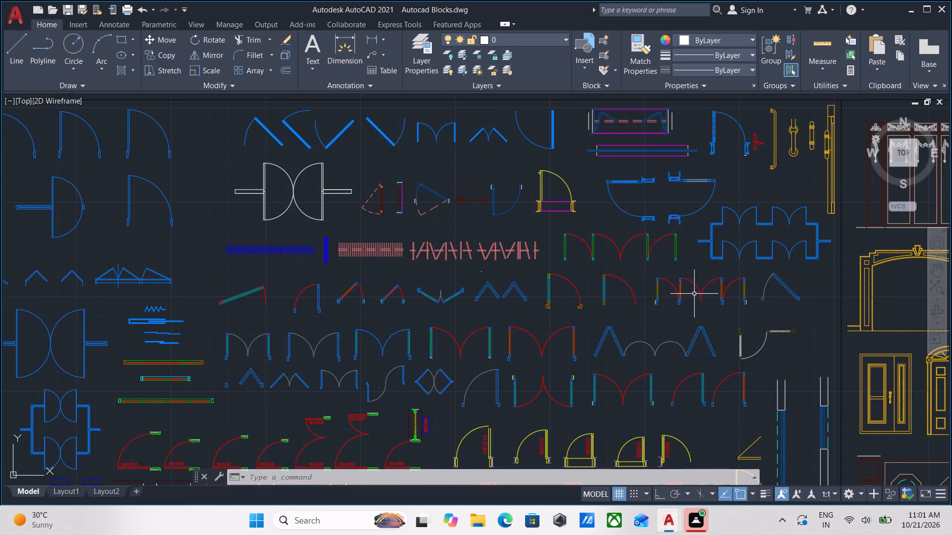
scroll(606, 263, "up", 3)
middle_click_drag(296, 222, 732, 358)
scroll(424, 346, "down", 1)
middle_click_drag(455, 336, 900, 365)
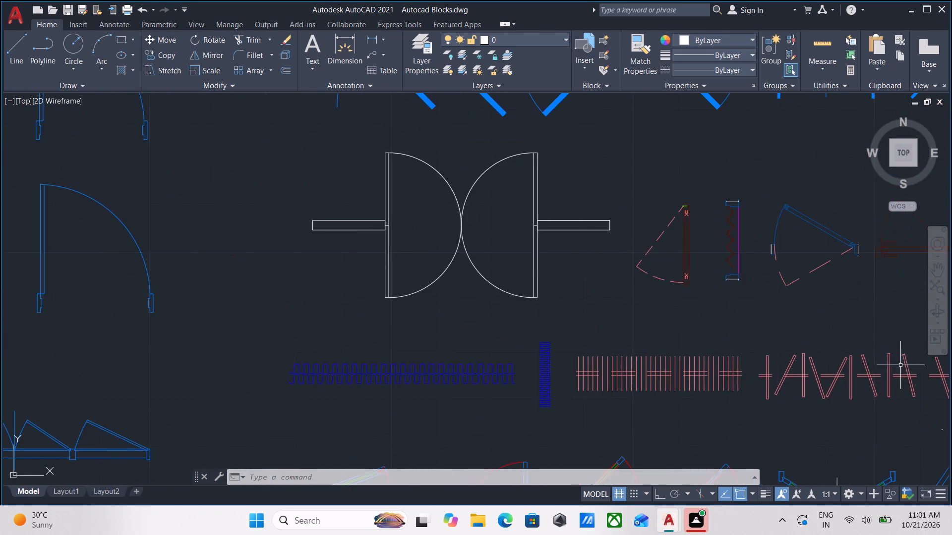
scroll(685, 365, "down", 1)
middle_click_drag(685, 365, 631, 314)
scroll(631, 314, "up", 3)
scroll(654, 325, "down", 2)
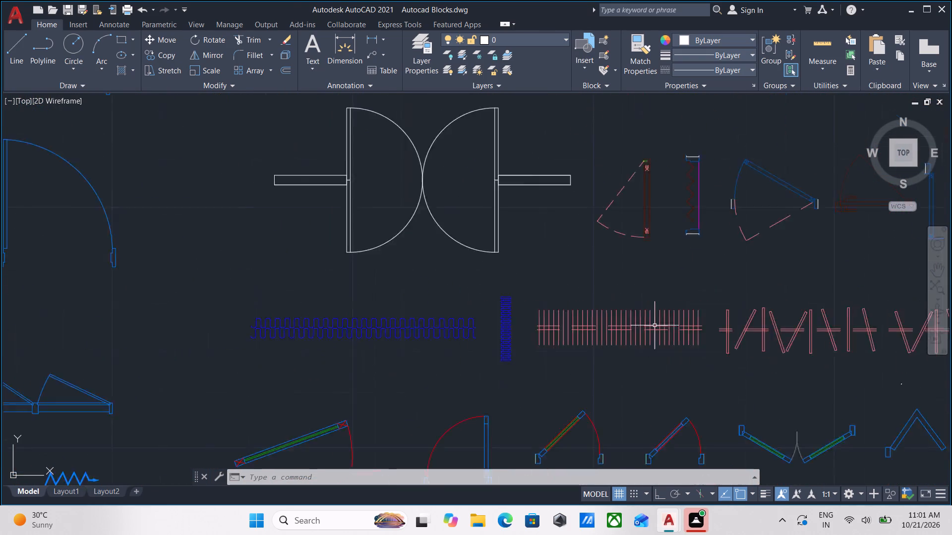
scroll(654, 325, "down", 1)
middle_click_drag(654, 325, 357, 314)
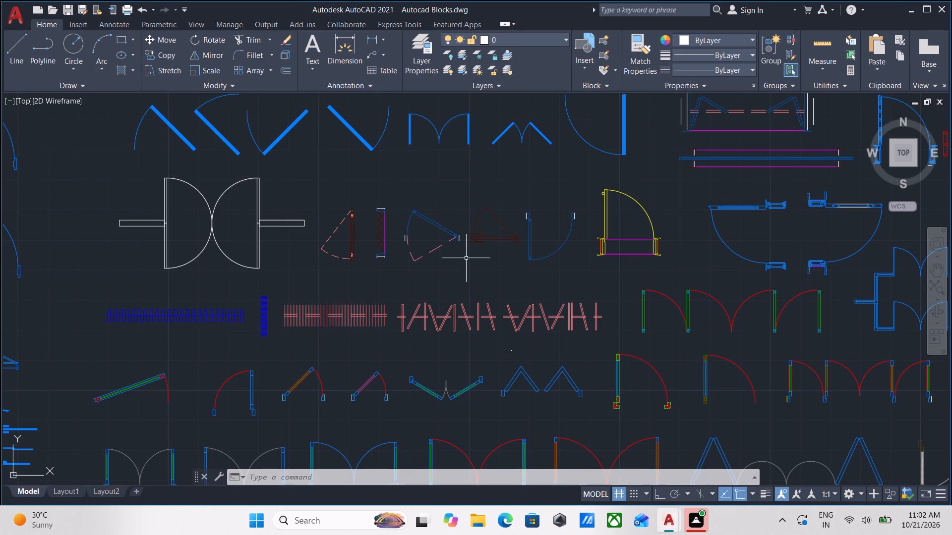
Examine the plan-view door symbols in the Doors, Windows, & Curtains section of the block library.
scroll(524, 283, "down", 2)
middle_click_drag(524, 283, 312, 243)
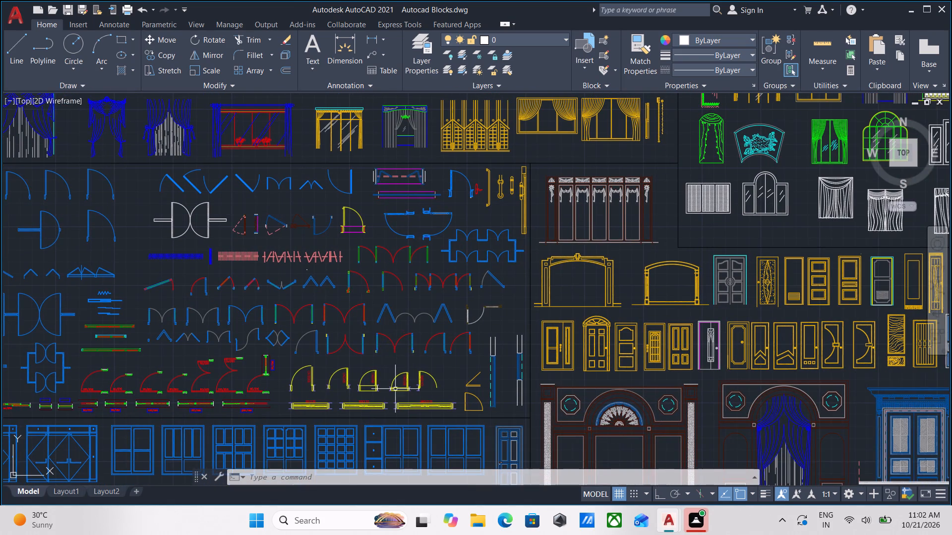
middle_click_drag(398, 404, 430, 300)
scroll(336, 251, "up", 2)
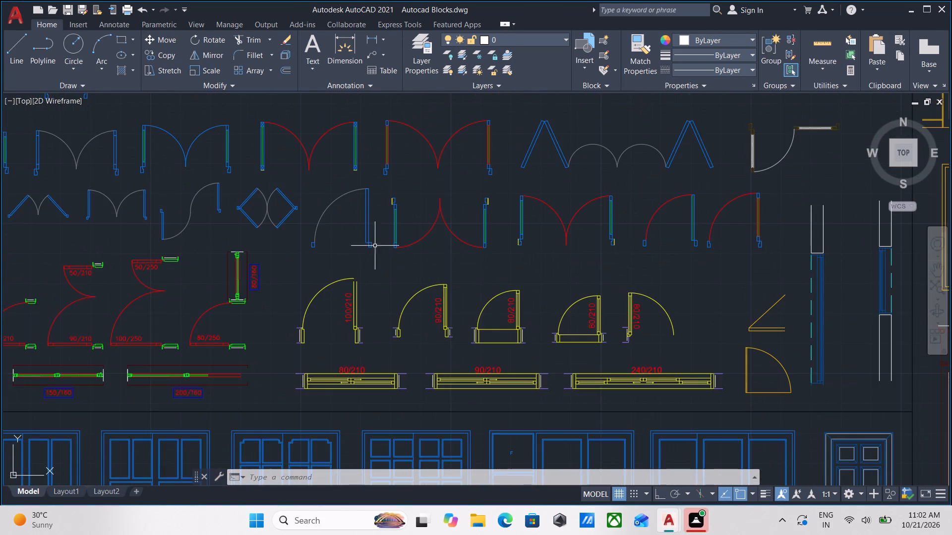
scroll(397, 248, "down", 2)
middle_click_drag(397, 248, 435, 243)
scroll(474, 249, "up", 2)
middle_click_drag(388, 251, 525, 241)
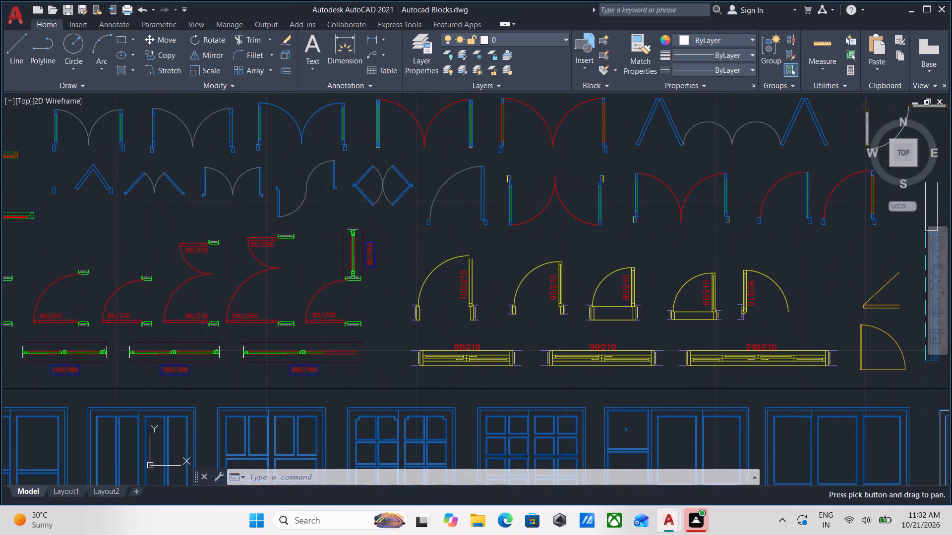
middle_click_drag(314, 244, 512, 246)
middle_click_drag(394, 250, 606, 261)
middle_click_drag(483, 261, 576, 284)
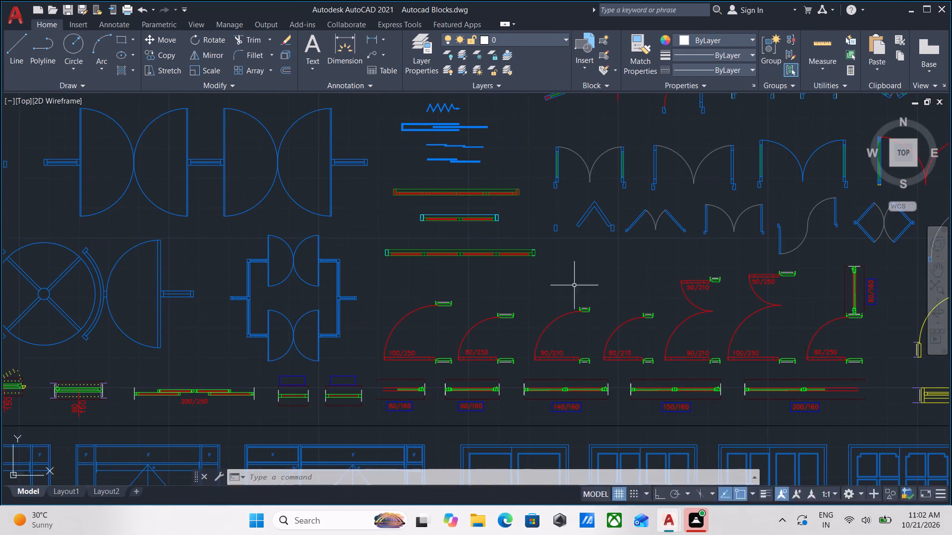
scroll(478, 239, "down", 1)
middle_click_drag(477, 239, 500, 200)
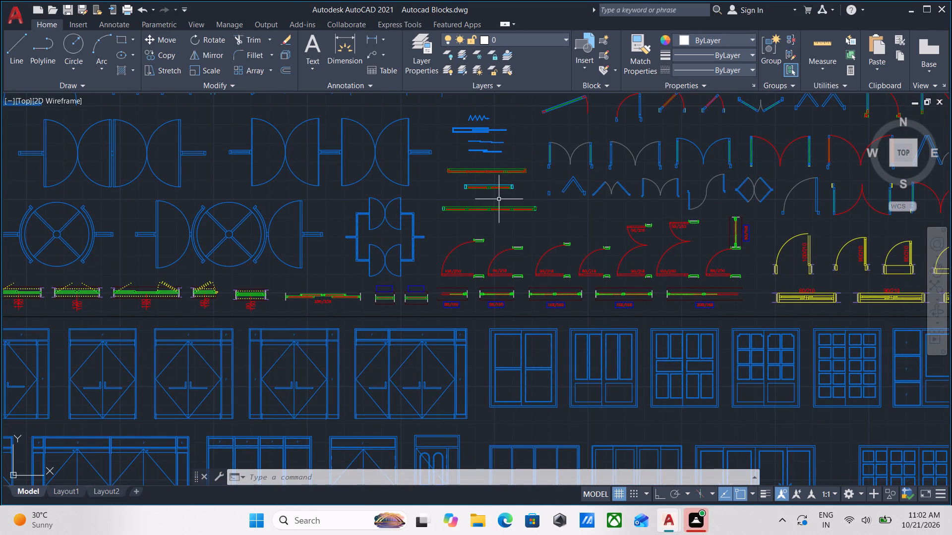
scroll(482, 198, "up", 2)
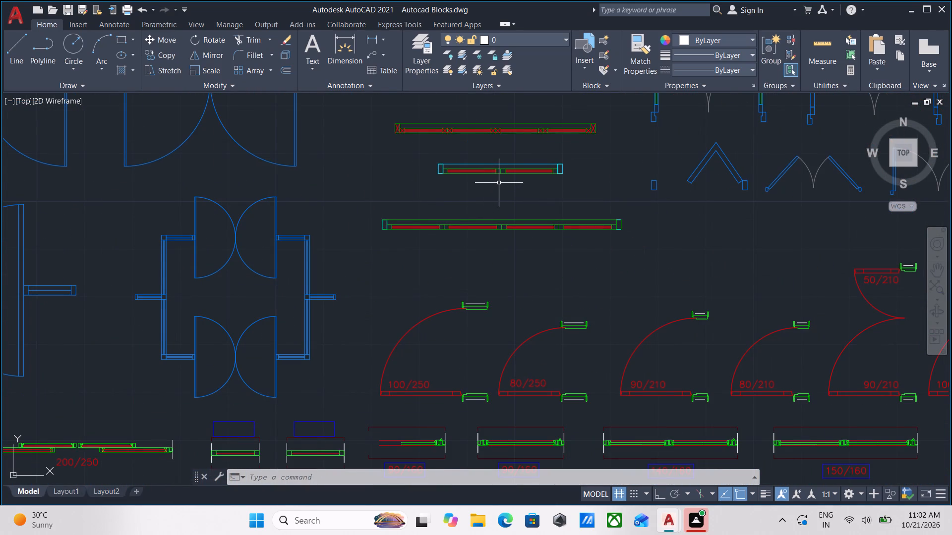
middle_click_drag(499, 183, 496, 205)
scroll(518, 200, "down", 1)
scroll(563, 220, "down", 1)
middle_click_drag(563, 220, 556, 195)
scroll(311, 210, "down", 2)
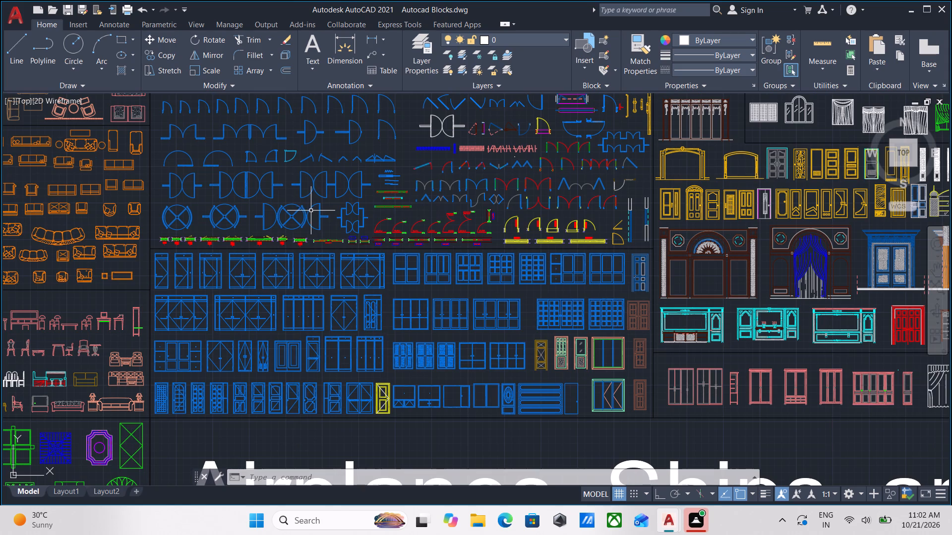
Examine the door and window elevation blocks below the plan-view door symbols.
scroll(370, 427, "up", 3)
scroll(445, 335, "up", 3)
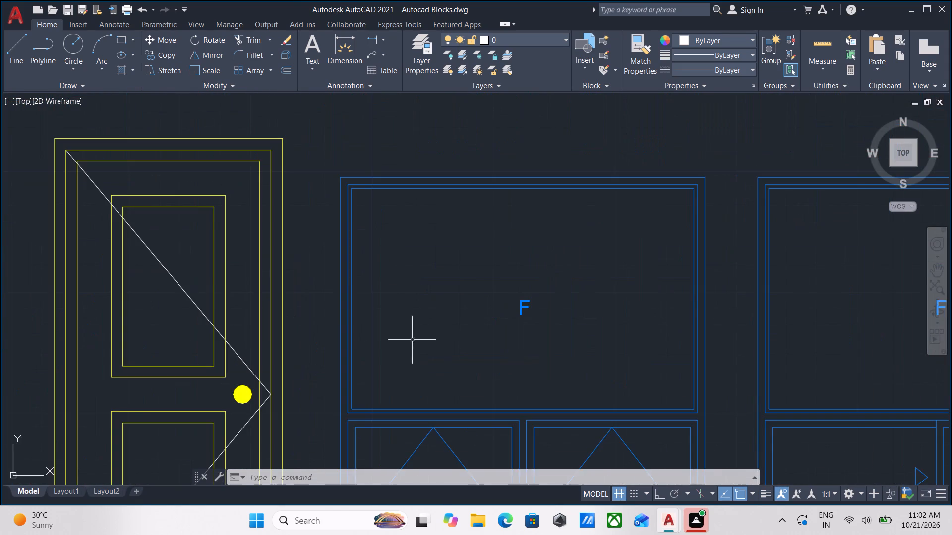
scroll(349, 325, "down", 2)
middle_click_drag(349, 324, 432, 253)
scroll(393, 265, "down", 2)
middle_click(393, 265)
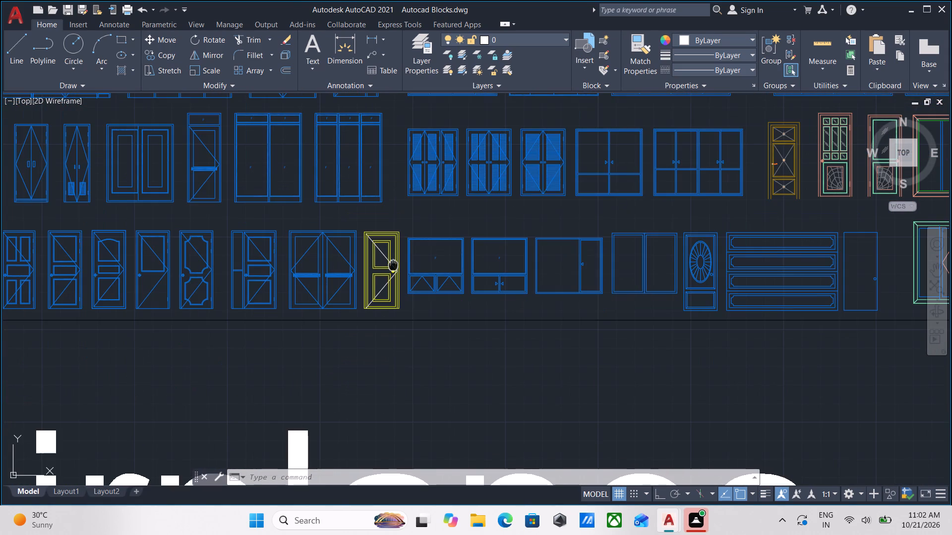
scroll(396, 264, "down", 1)
scroll(395, 292, "up", 3)
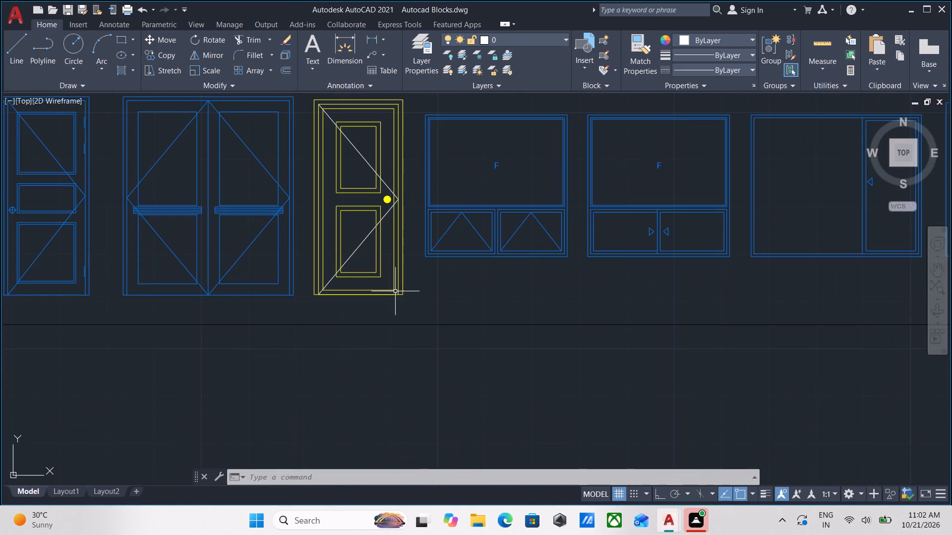
scroll(399, 282, "down", 5)
middle_click_drag(403, 281, 321, 324)
middle_click_drag(396, 258, 353, 336)
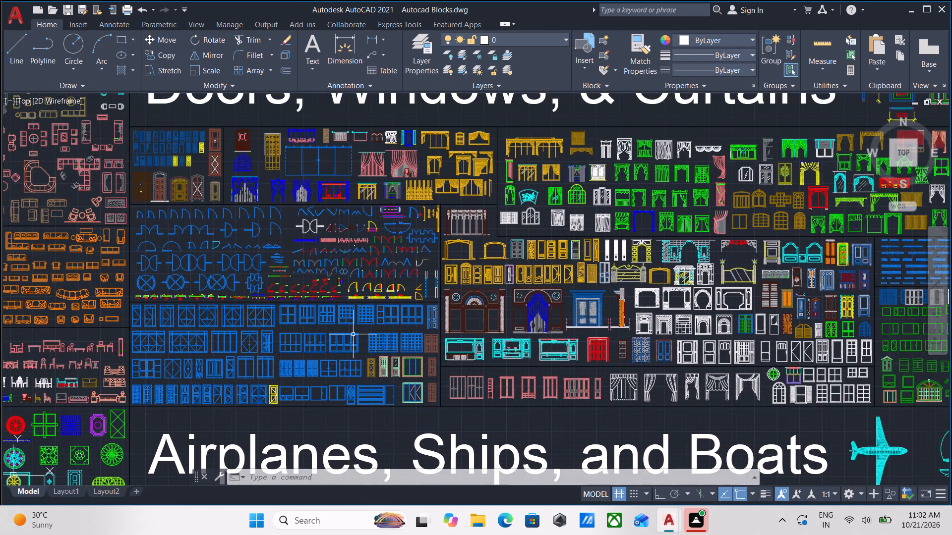
scroll(405, 262, "up", 2)
scroll(371, 355, "up", 1)
middle_click_drag(371, 355, 444, 291)
scroll(279, 262, "down", 1)
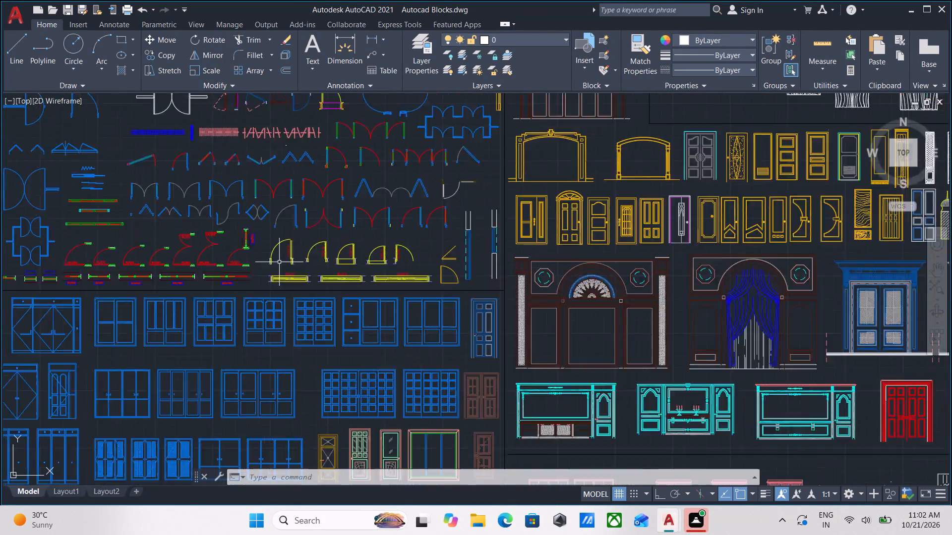
Examine the rows of single, double and folding door plan symbols for a suitable door block.
scroll(279, 262, "down", 1)
middle_click_drag(279, 262, 318, 312)
scroll(330, 300, "up", 3)
scroll(322, 305, "down", 1)
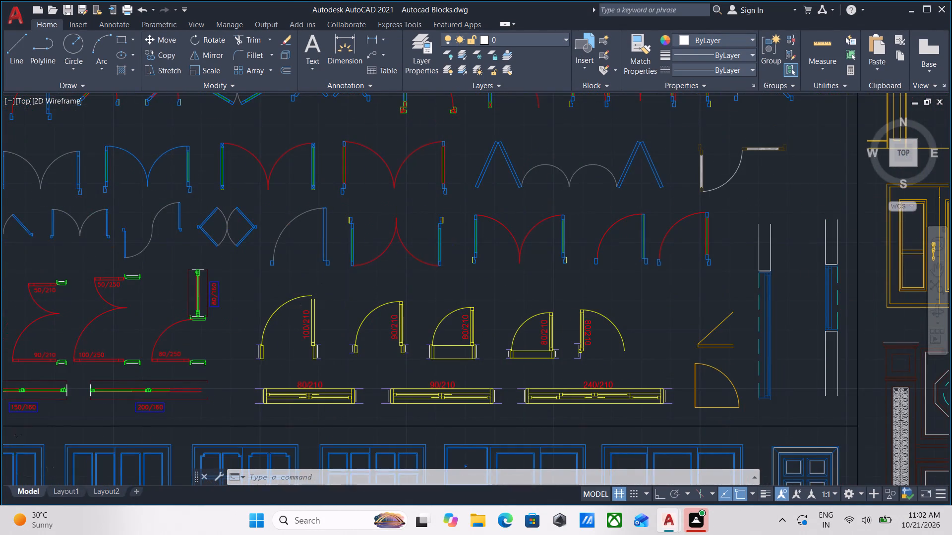
middle_click_drag(324, 304, 457, 320)
scroll(313, 274, "up", 1)
scroll(412, 274, "down", 1)
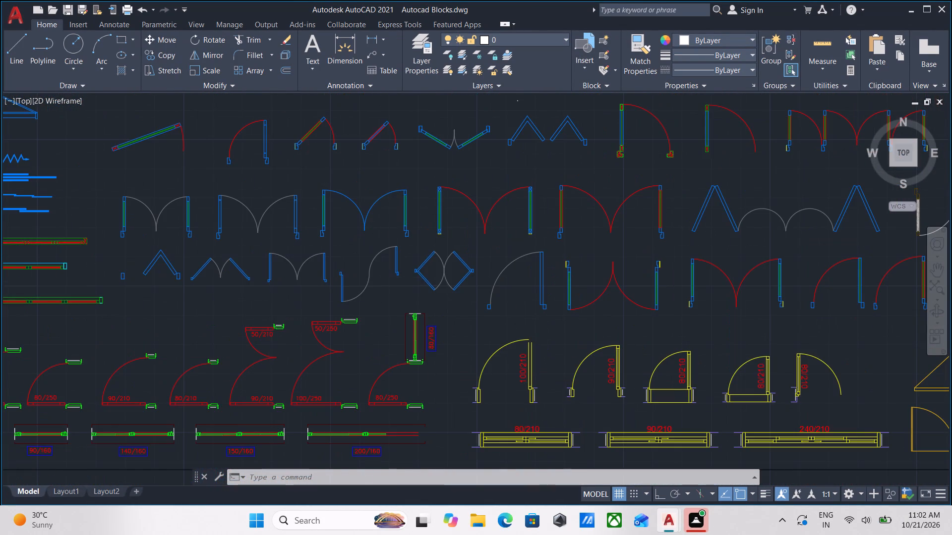
middle_click_drag(412, 274, 398, 299)
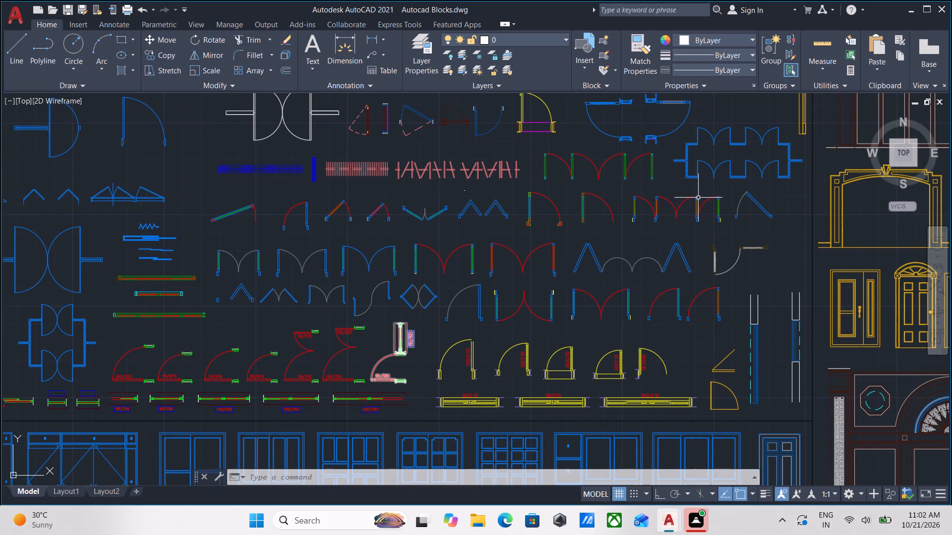
scroll(693, 198, "up", 2)
scroll(550, 253, "down", 2)
middle_click_drag(538, 254, 544, 207)
scroll(286, 280, "up", 1)
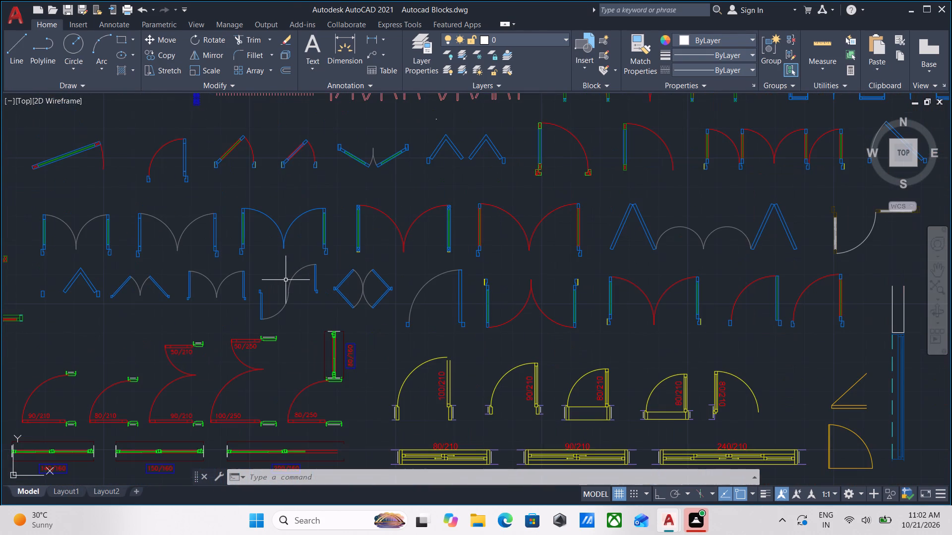
middle_click_drag(275, 255, 359, 220)
scroll(256, 264, "down", 2)
middle_click_drag(238, 263, 235, 325)
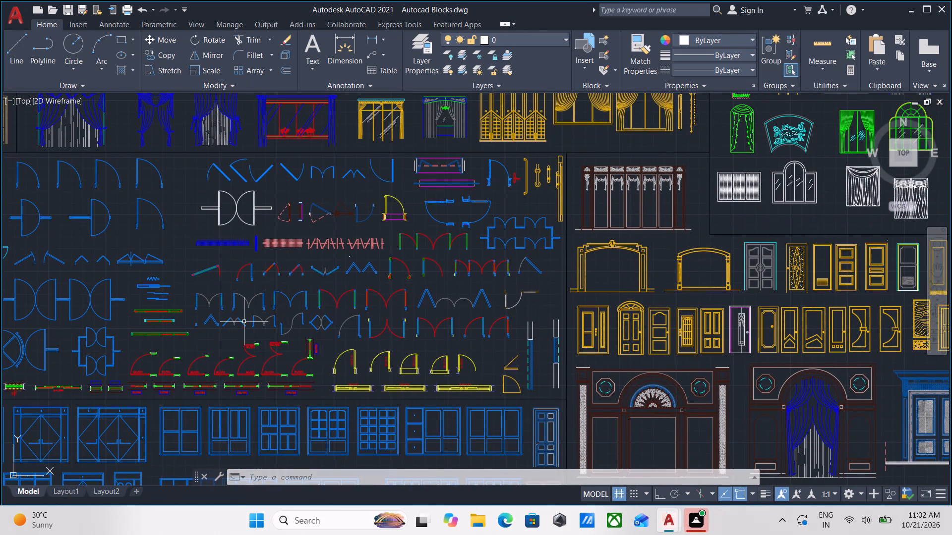
scroll(367, 274, "up", 4)
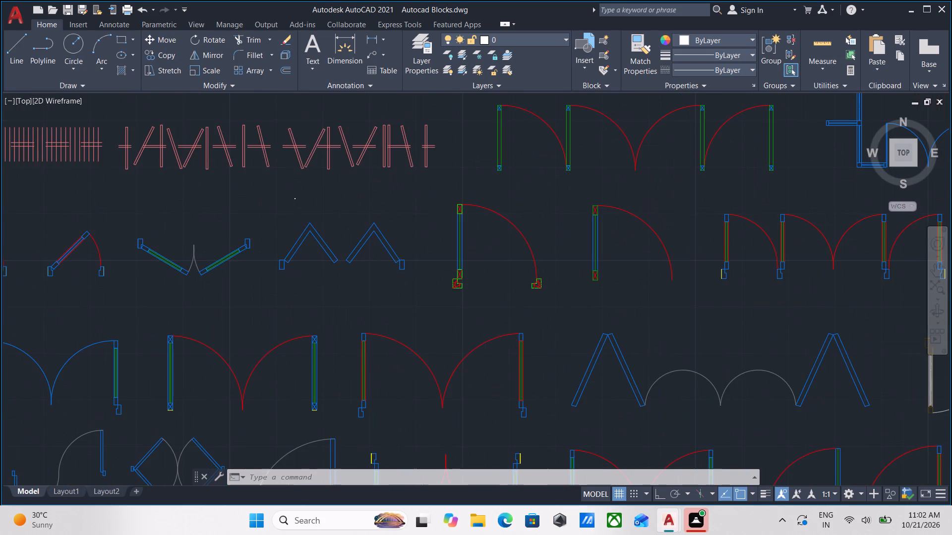
scroll(368, 275, "down", 2)
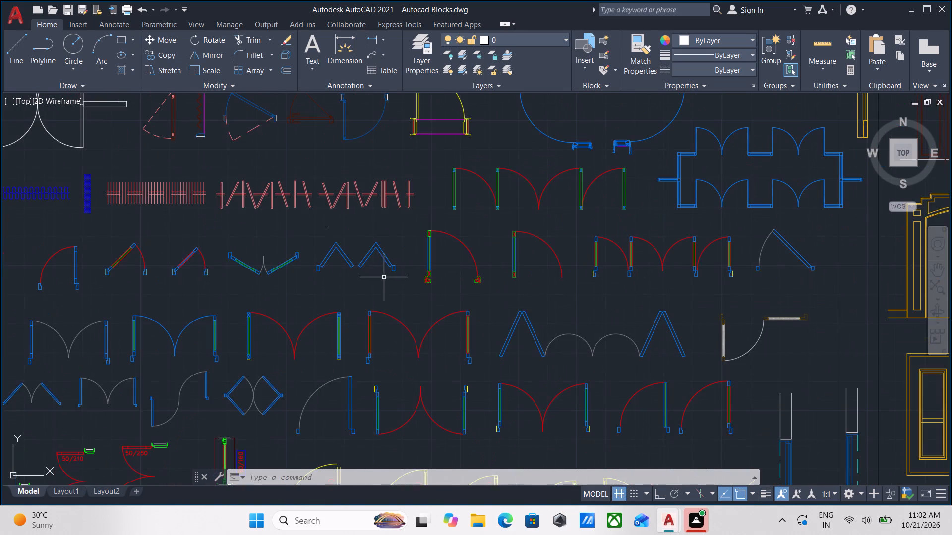
scroll(362, 263, "up", 3)
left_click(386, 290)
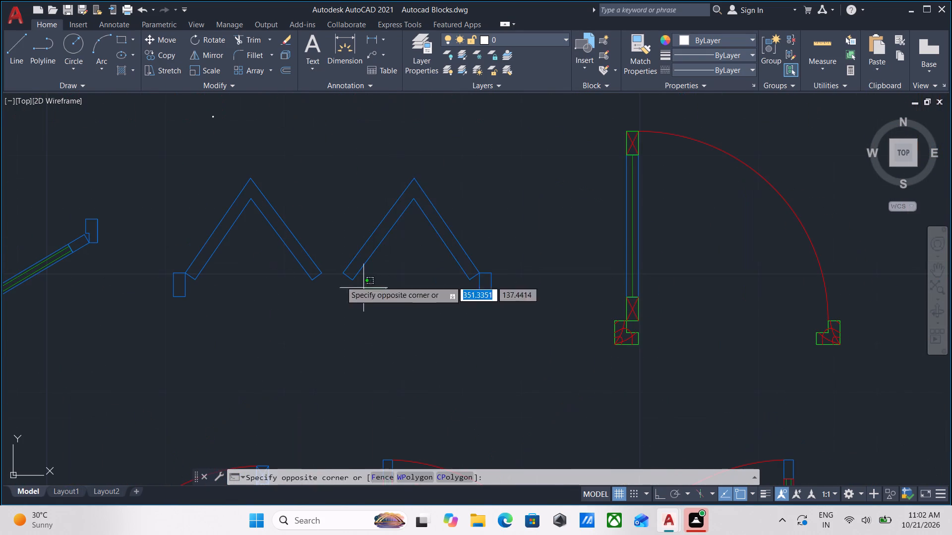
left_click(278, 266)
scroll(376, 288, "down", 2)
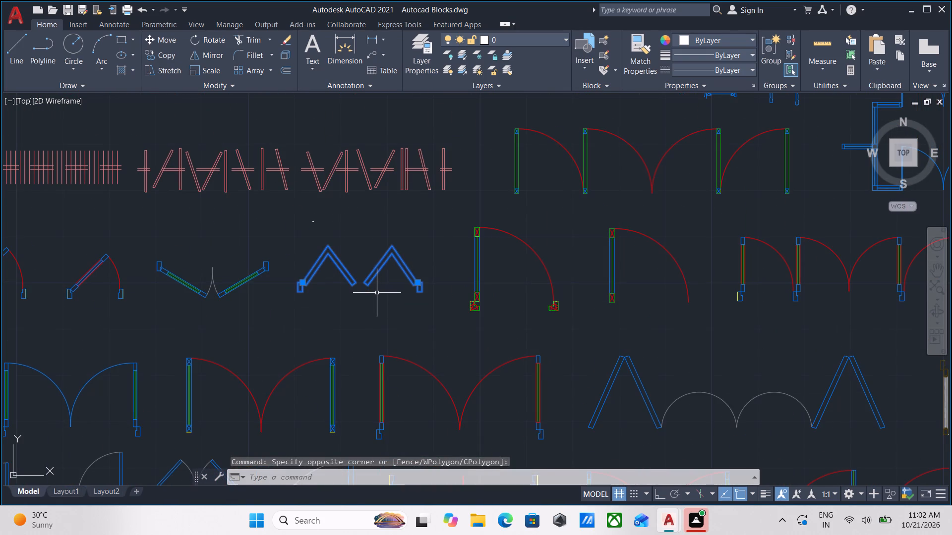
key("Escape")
Examine the remaining door plan symbols, door handles and nearby curtain and door elevations, looking for a suitable door block.
scroll(534, 319, "down", 1)
middle_click_drag(534, 319, 319, 317)
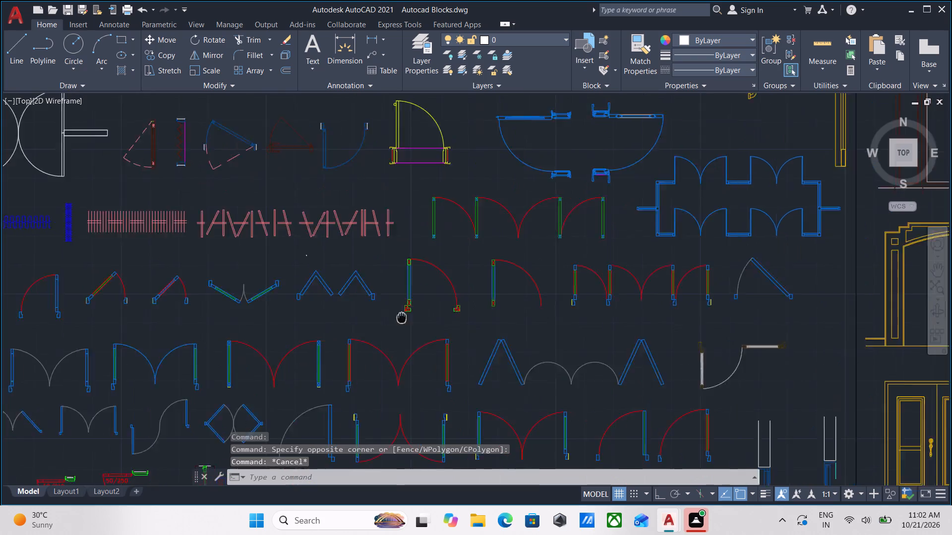
middle_click_drag(319, 317, 142, 320)
scroll(434, 298, "down", 1)
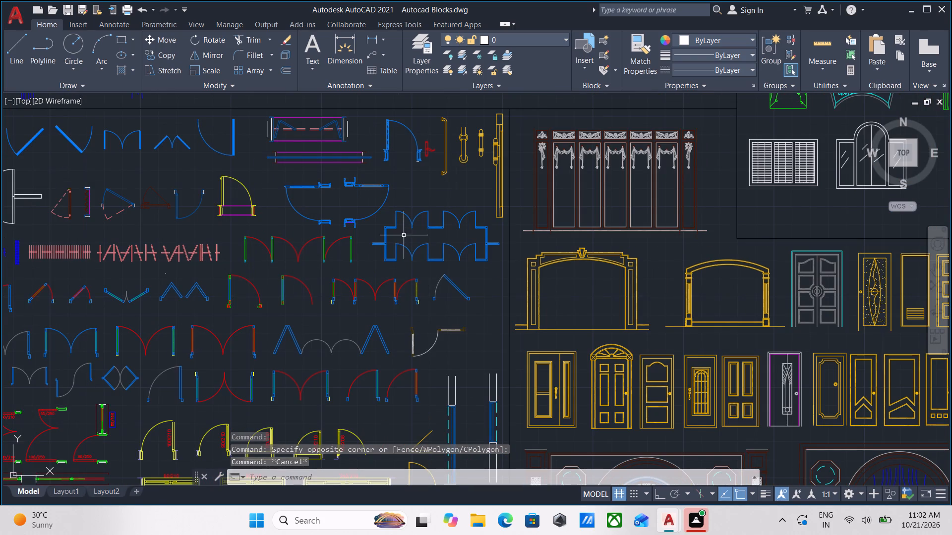
scroll(503, 214, "up", 3)
scroll(500, 227, "down", 1)
middle_click_drag(500, 227, 485, 397)
middle_click_drag(420, 287, 436, 352)
scroll(446, 291, "up", 3)
scroll(466, 292, "down", 4)
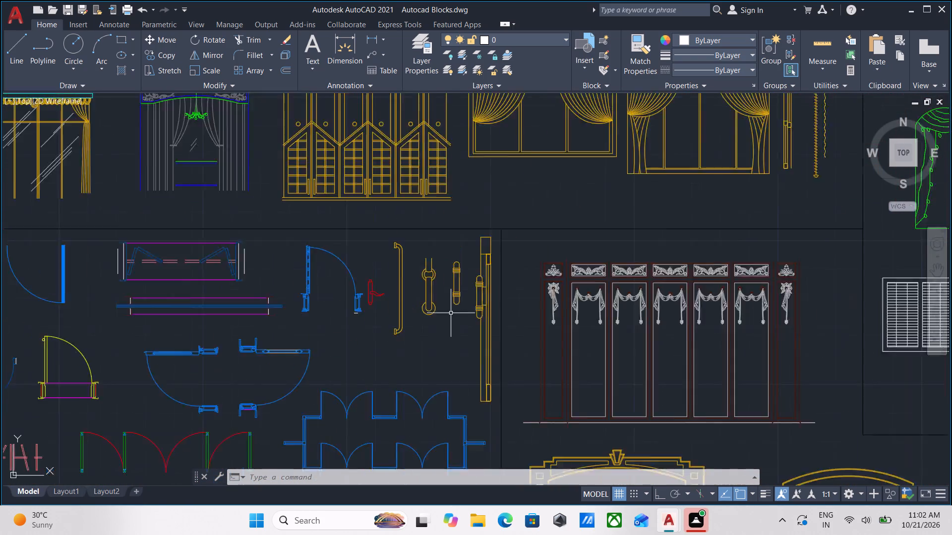
scroll(451, 313, "down", 1)
middle_click_drag(452, 308, 467, 294)
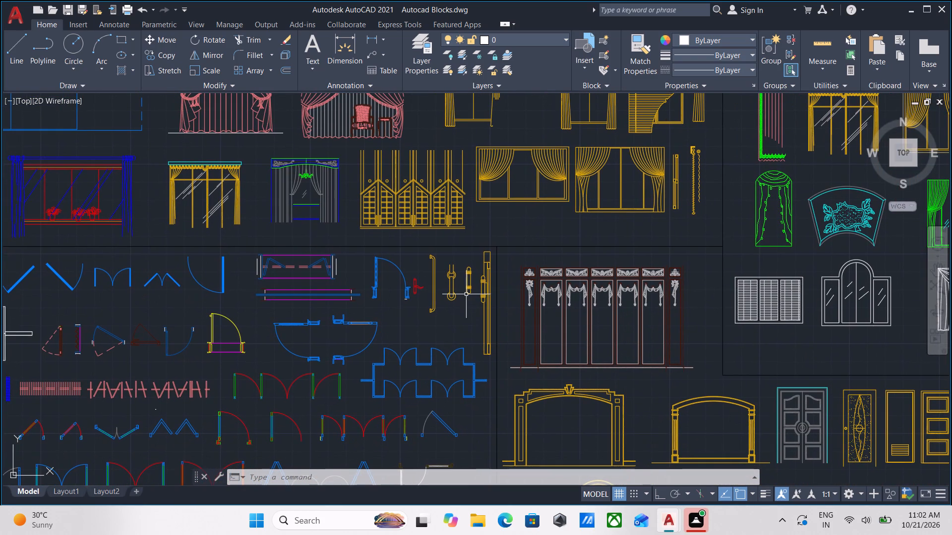
scroll(374, 325, "down", 1)
middle_click_drag(374, 325, 384, 288)
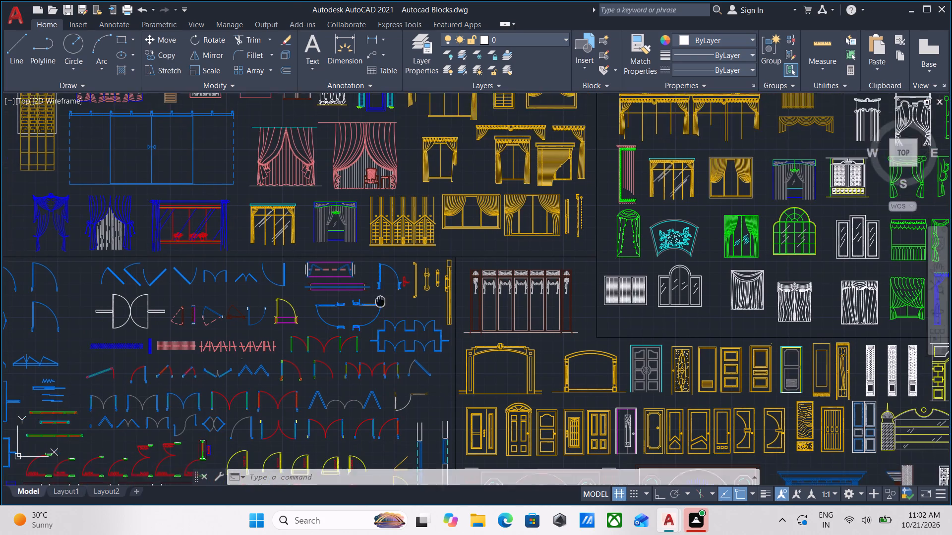
middle_click_drag(384, 288, 403, 240)
middle_click_drag(380, 321, 431, 228)
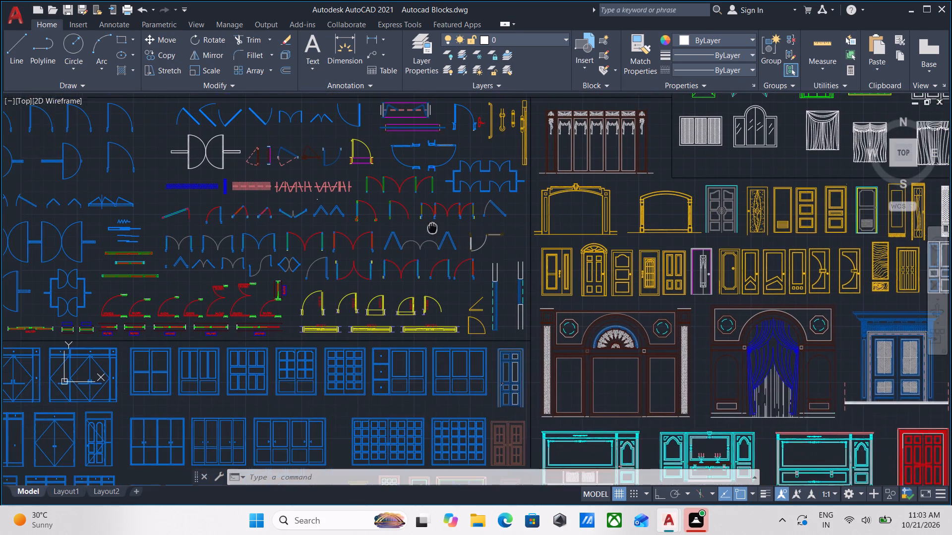
scroll(345, 308, "up", 2)
middle_click_drag(220, 304, 452, 350)
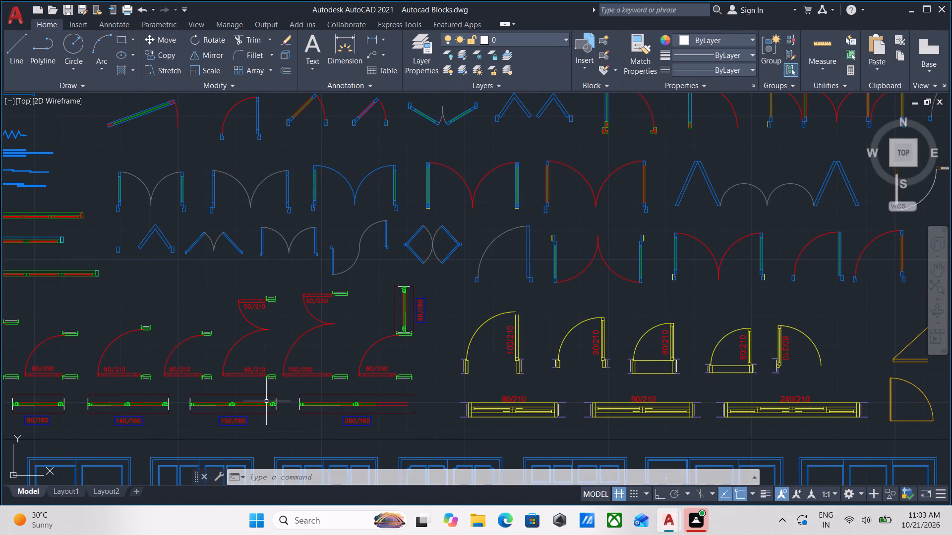
middle_click_drag(271, 365, 405, 378)
scroll(512, 250, "up", 1)
scroll(512, 250, "down", 1)
middle_click_drag(438, 266, 292, 287)
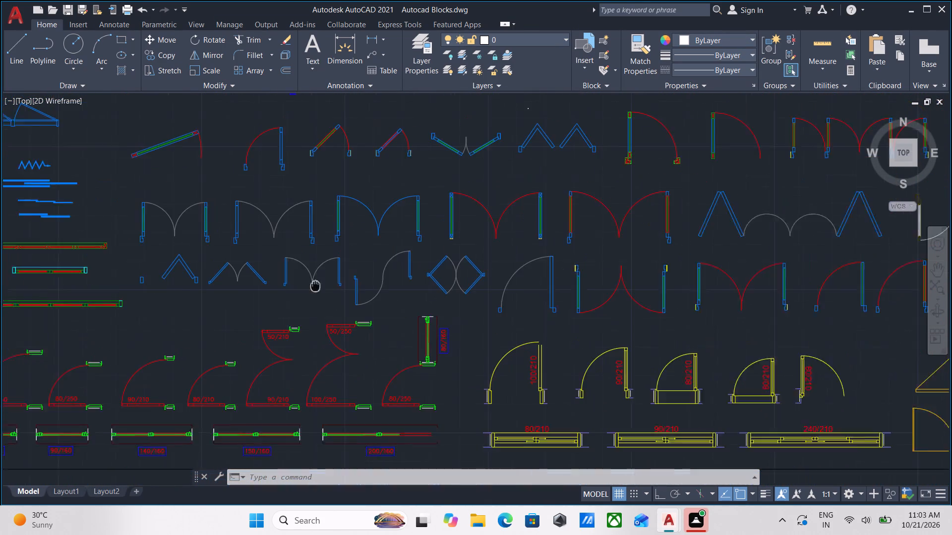
middle_click_drag(292, 287, 250, 291)
middle_click_drag(431, 282, 256, 312)
Copy the double swing door plan block with red arcs and blue jambs, beside the folding double door, to the clipboard.
scroll(409, 286, "up", 1)
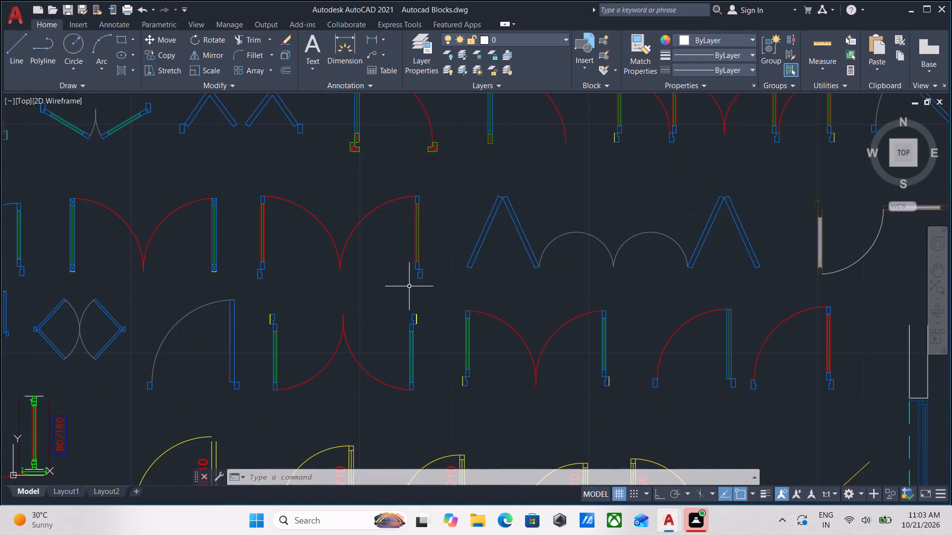
middle_click_drag(434, 284, 434, 343)
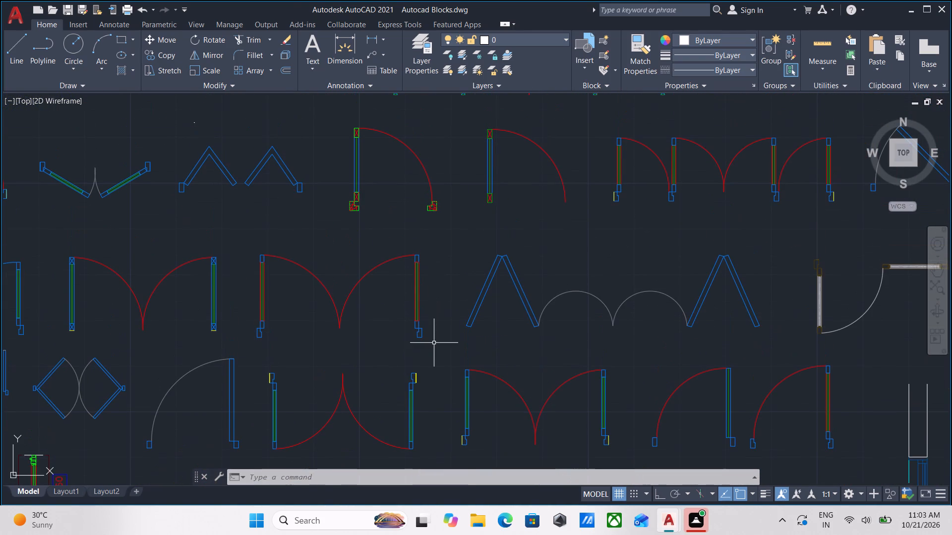
left_click(434, 343)
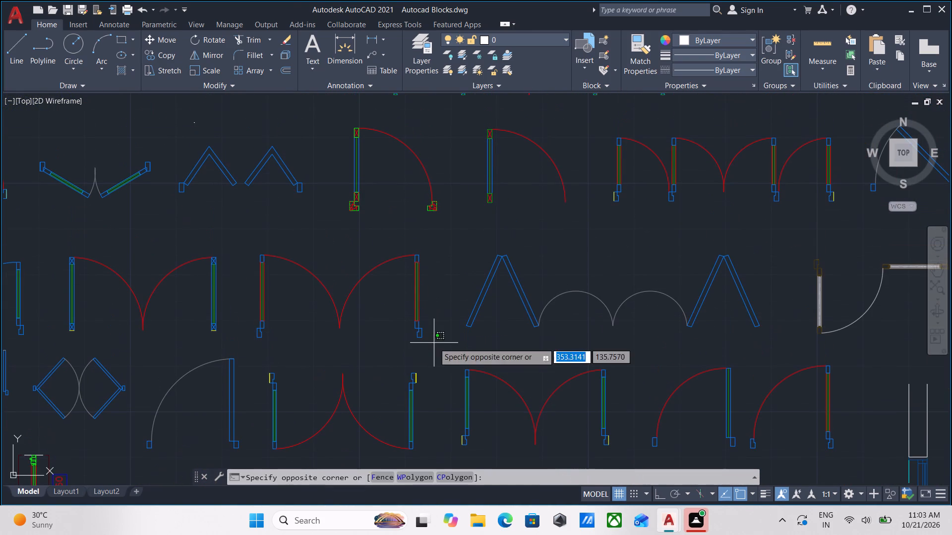
left_click(243, 324)
middle_click_drag(324, 341, 395, 303)
scroll(408, 270, "down", 2)
middle_click_drag(408, 270, 419, 295)
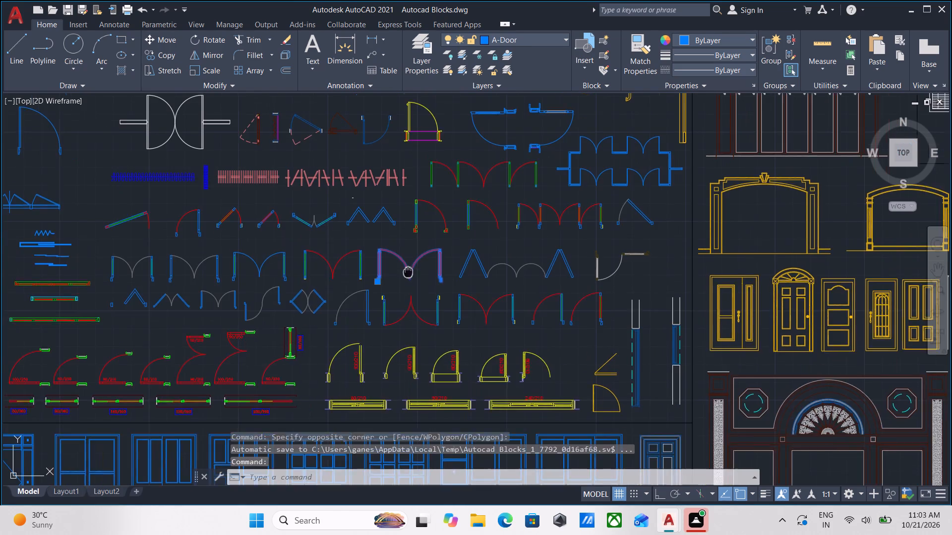
middle_click_drag(419, 295, 444, 317)
scroll(444, 326, "up", 4)
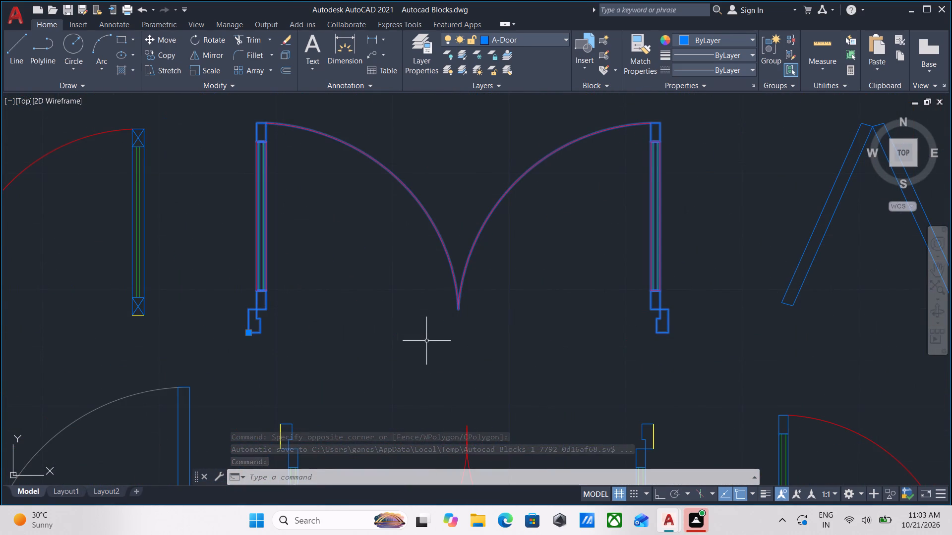
key("ctrl+c")
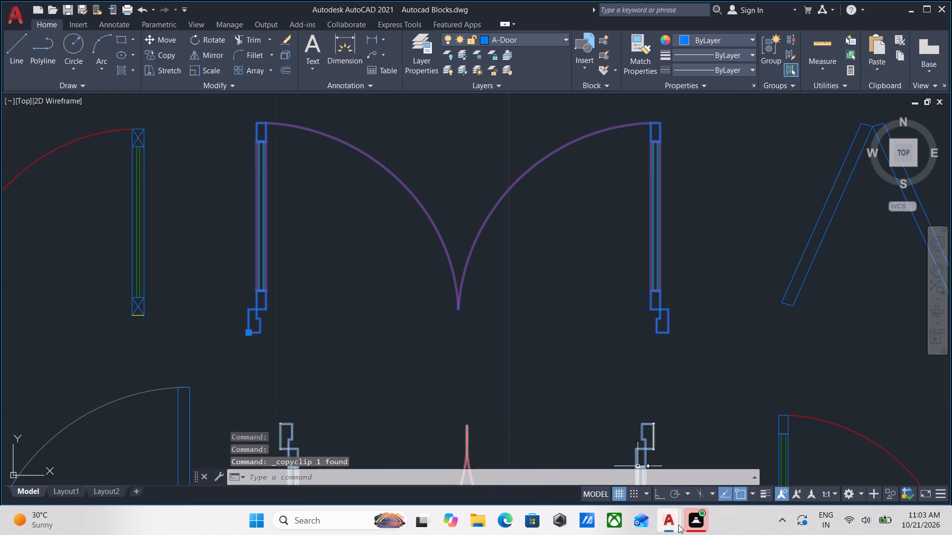
Switch to Drawing1 and paste the copied double door block at the outer wall corner below the staircase.
left_click(582, 469)
scroll(285, 351, "down", 1)
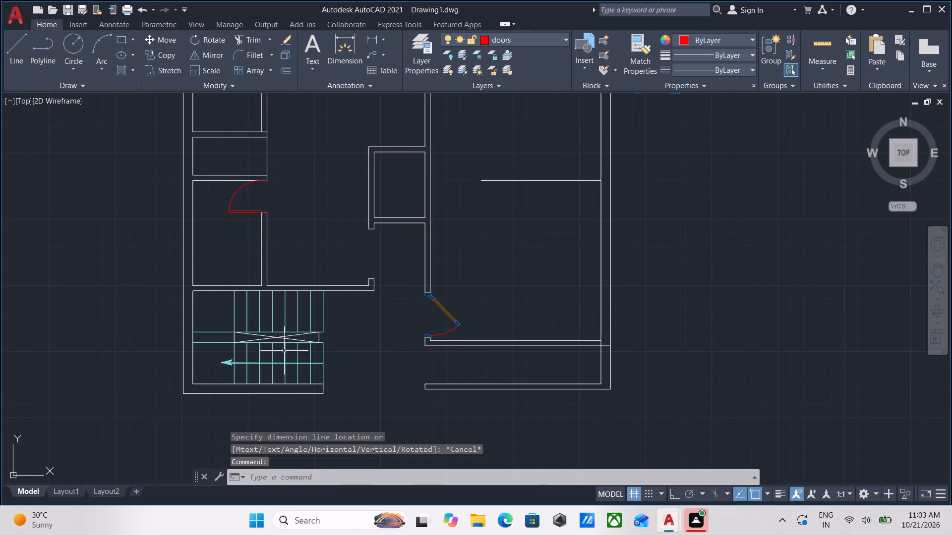
scroll(291, 351, "down", 1)
scroll(331, 402, "up", 2)
middle_click_drag(229, 412, 523, 472)
scroll(522, 472, "up", 1)
scroll(586, 389, "up", 3)
middle_click_drag(525, 374, 525, 375)
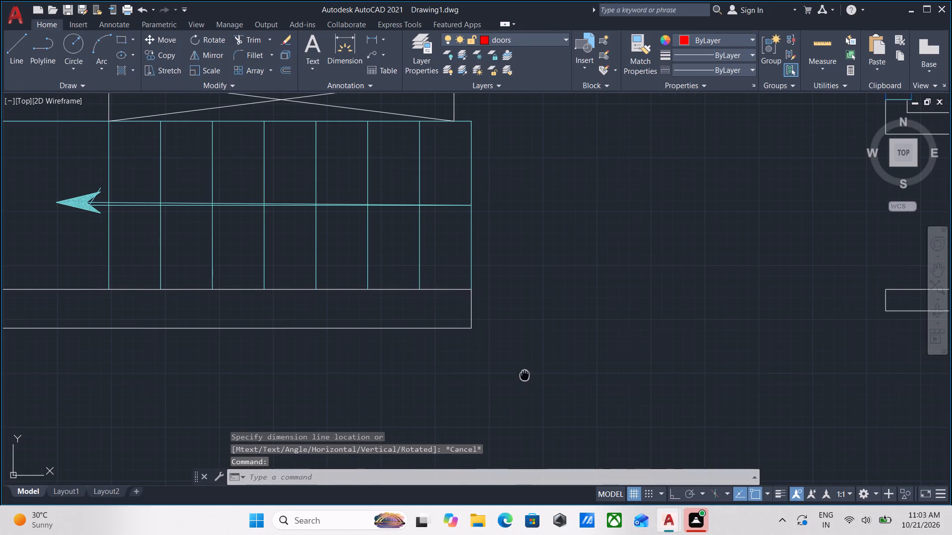
middle_click_drag(525, 375, 519, 389)
key("ctrl+v")
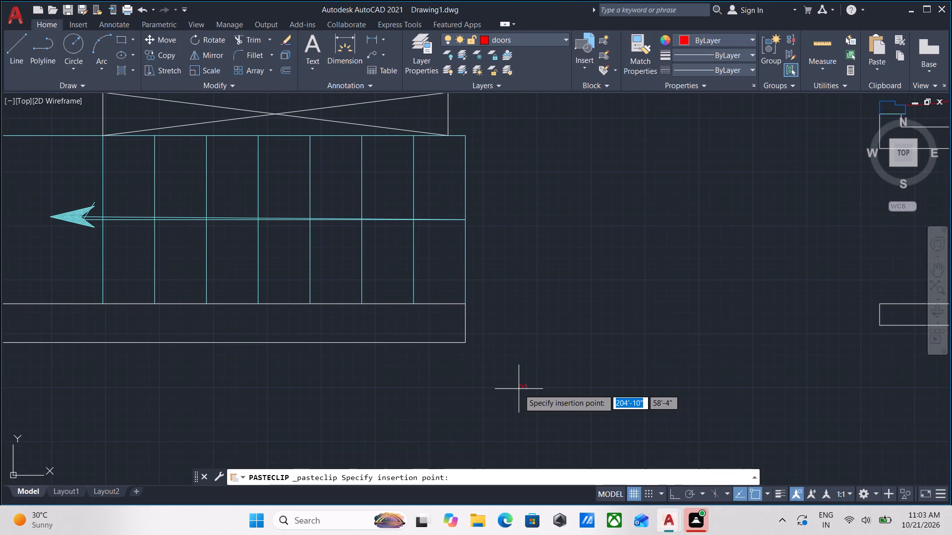
scroll(451, 333, "up", 3)
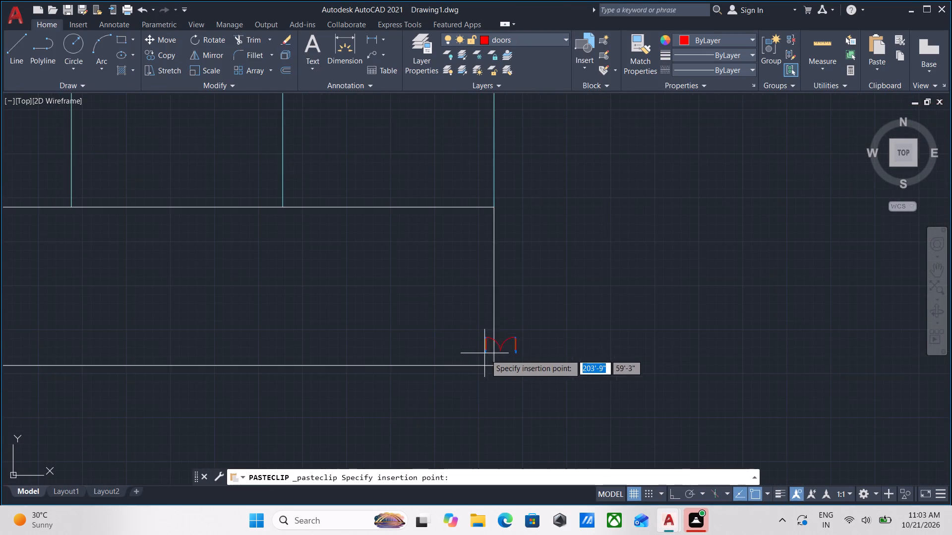
scroll(497, 366, "up", 6)
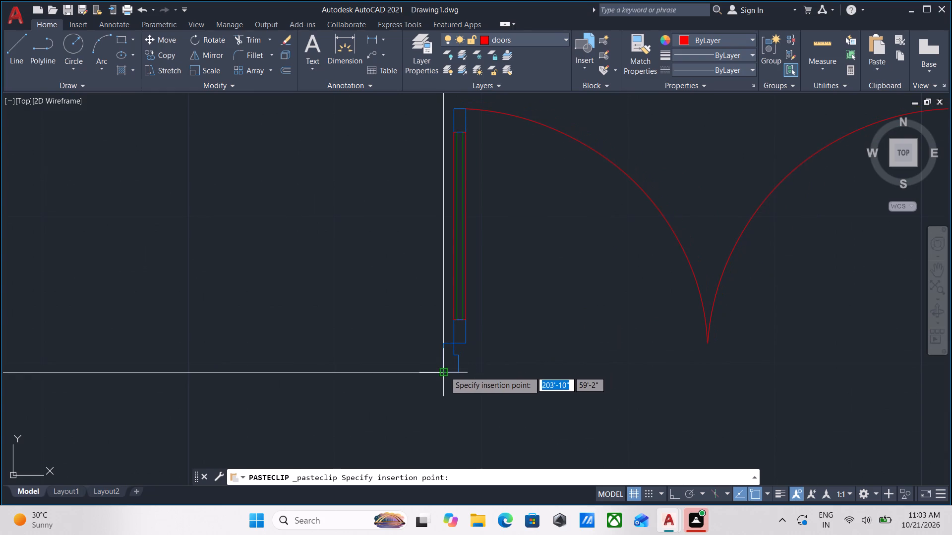
left_click(445, 371)
Scale the pasted double door by reference from the stair wall corner, fitting its overall jamb-to-jamb width to the opposite wall end.
scroll(542, 355, "down", 3)
middle_click_drag(542, 355, 329, 401)
scroll(466, 396, "down", 3)
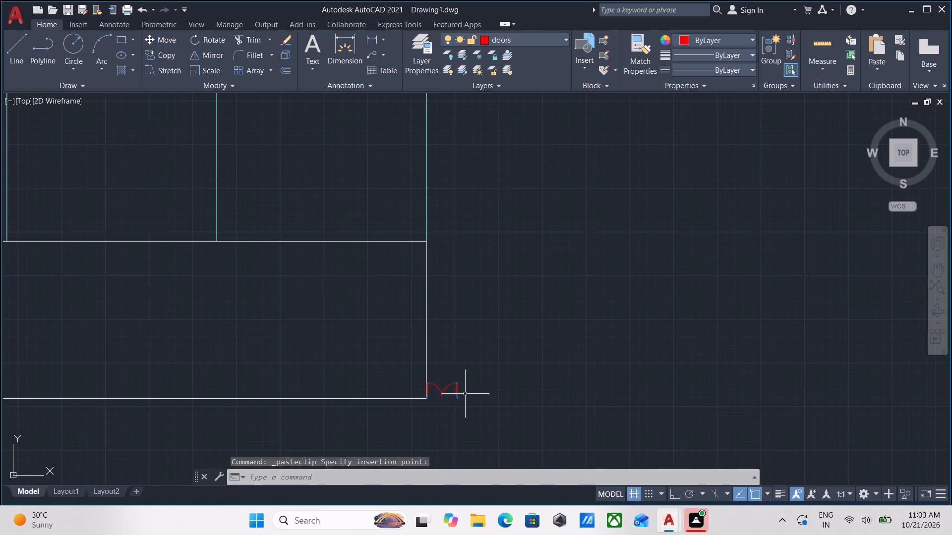
scroll(465, 394, "up", 2)
left_click(472, 384)
left_click(419, 357)
scroll(426, 388, "up", 2)
middle_click_drag(426, 388, 470, 372)
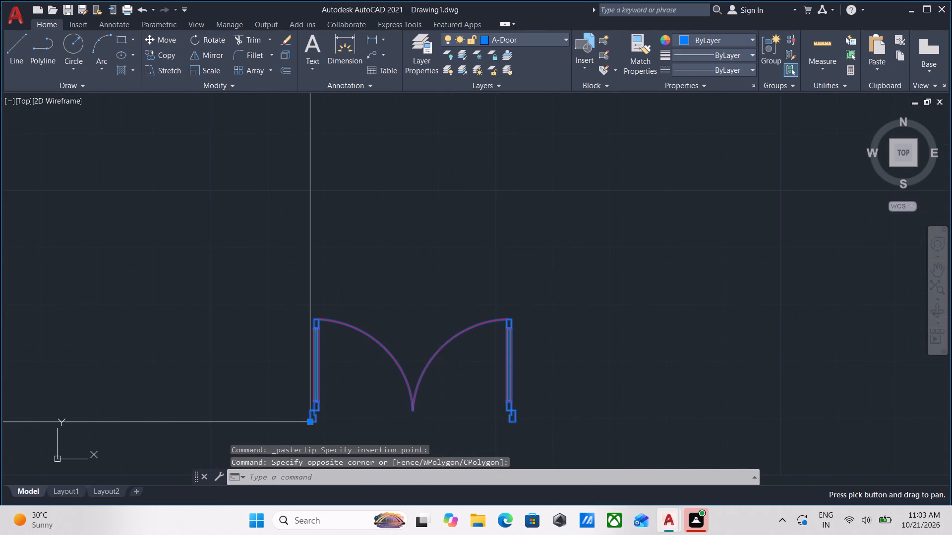
type("sca")
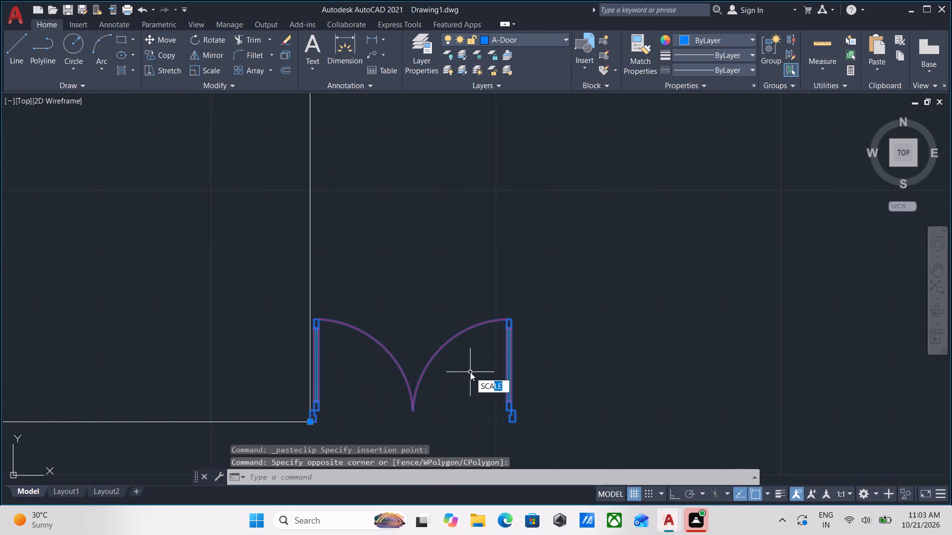
key("Return")
scroll(343, 439, "up", 2)
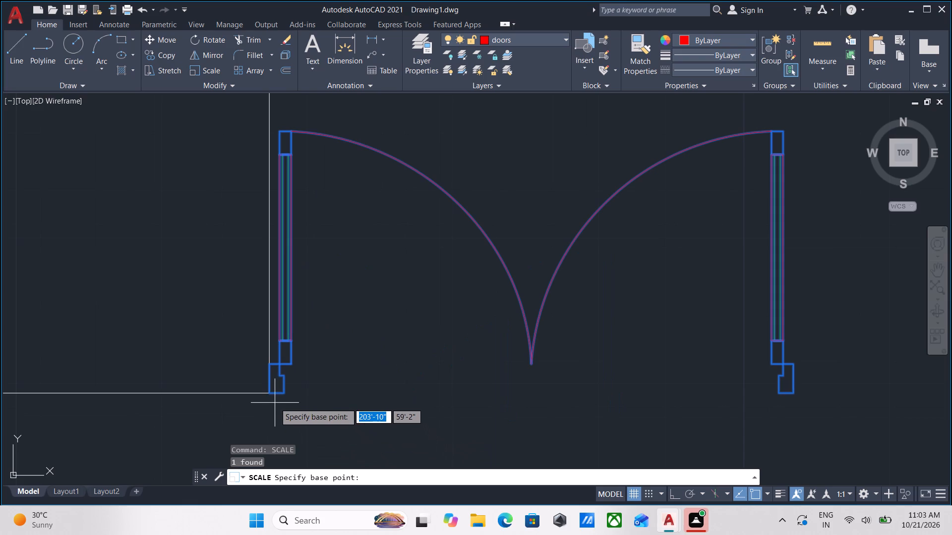
left_click(267, 392)
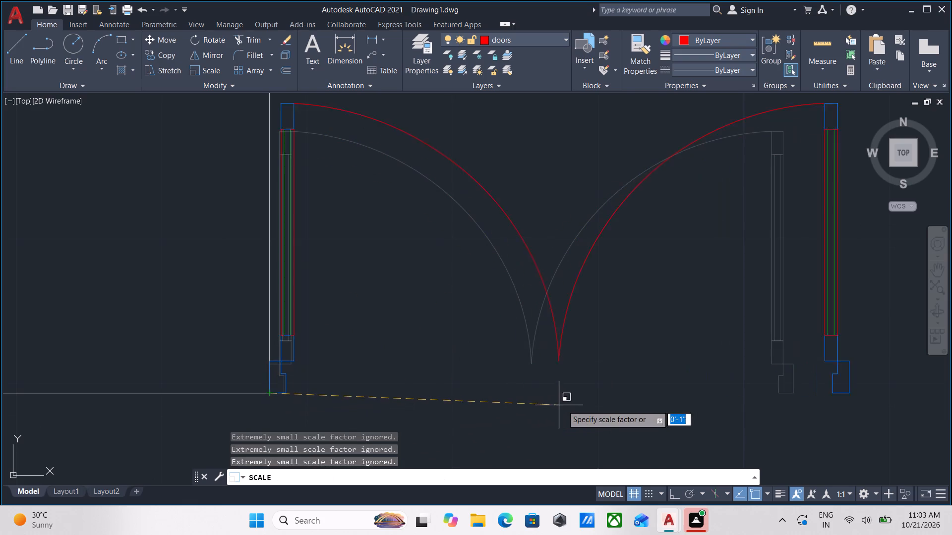
middle_click_drag(580, 401, 407, 421)
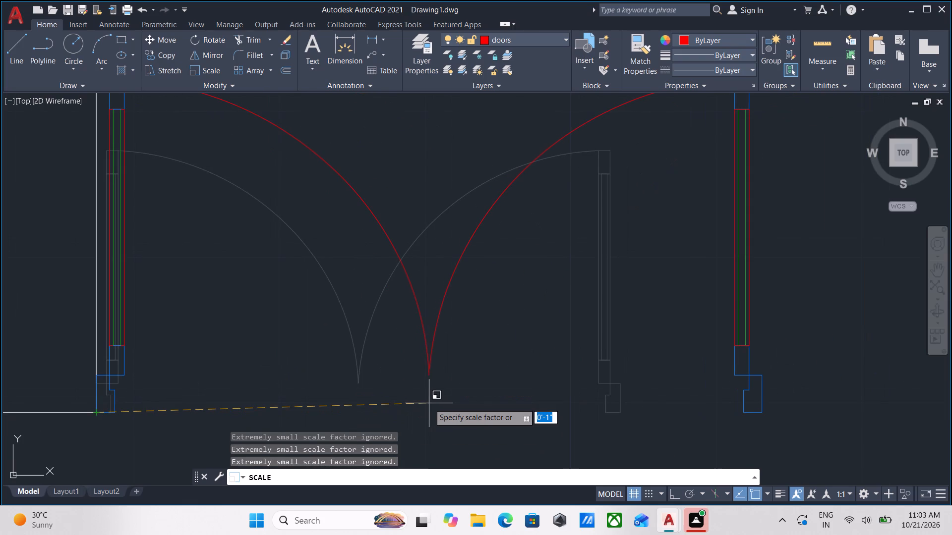
key("r")
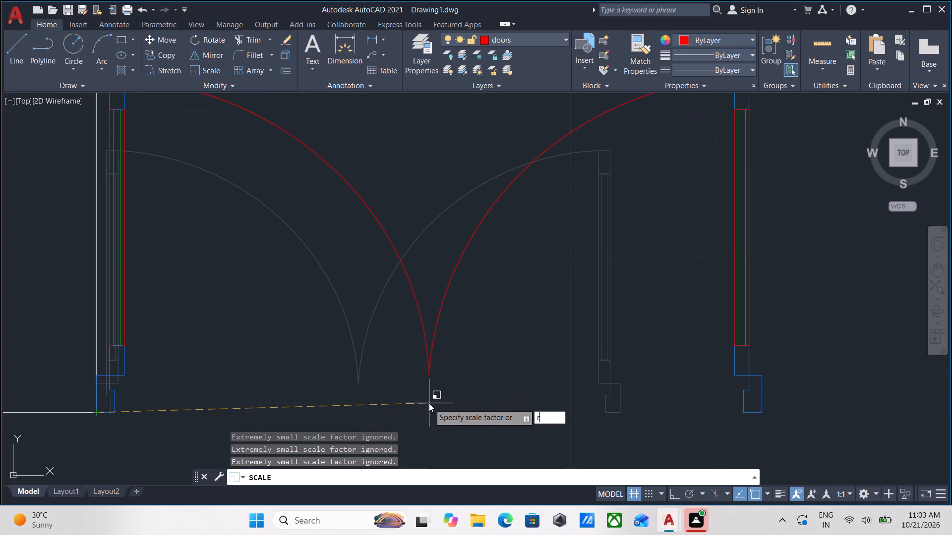
key("Return")
scroll(83, 440, "up", 2)
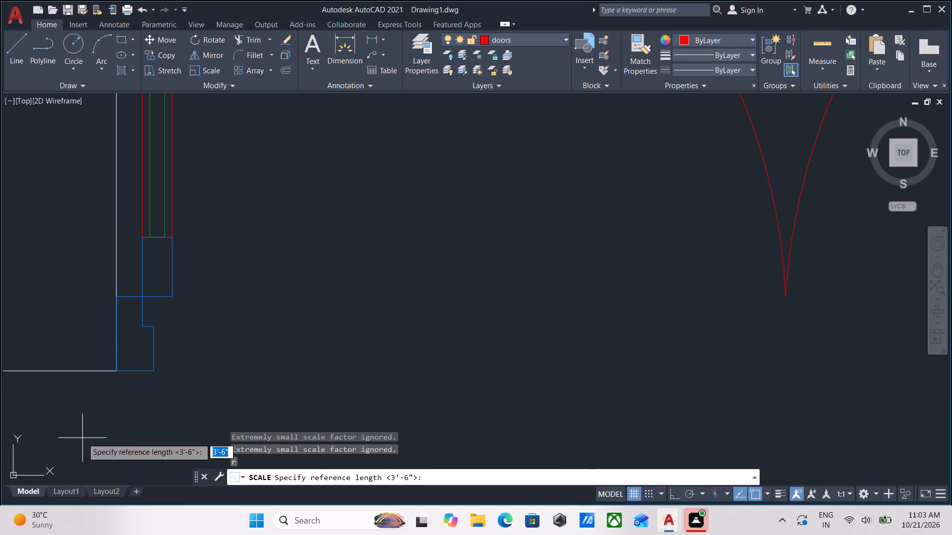
scroll(91, 425, "up", 2)
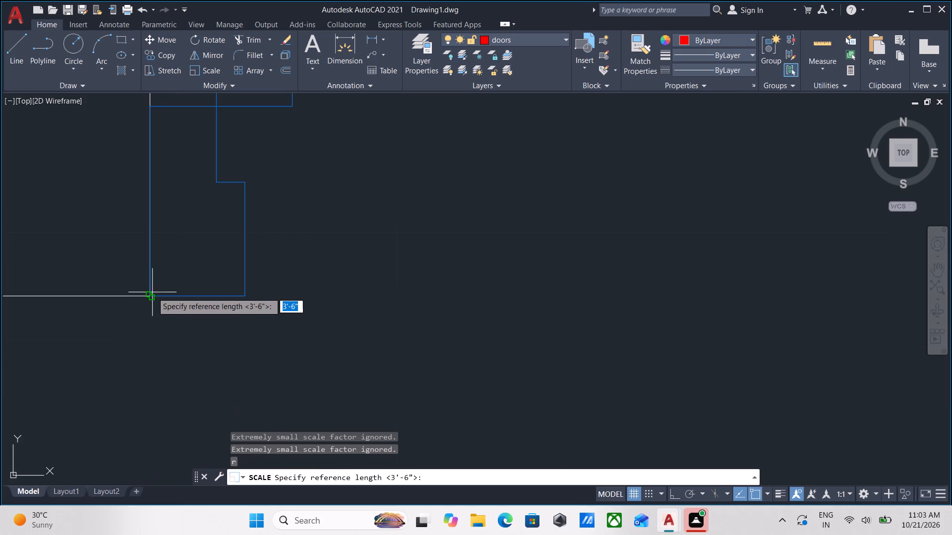
left_click(149, 300)
scroll(733, 289, "down", 2)
middle_click_drag(733, 289, 733, 289)
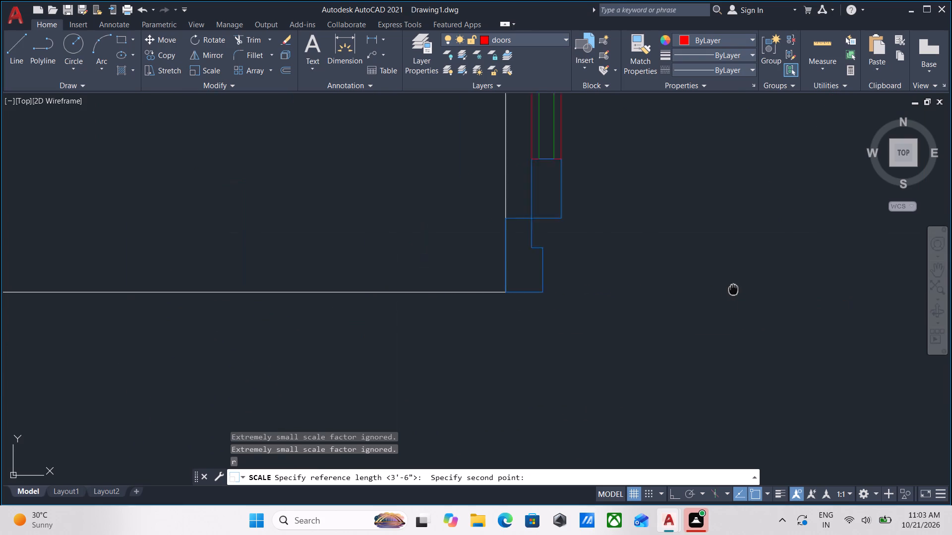
middle_click_drag(733, 289, 546, 334)
scroll(581, 327, "down", 2)
middle_click_drag(581, 327, 539, 342)
key("F8")
scroll(642, 342, "down", 2)
middle_click_drag(642, 342, 641, 342)
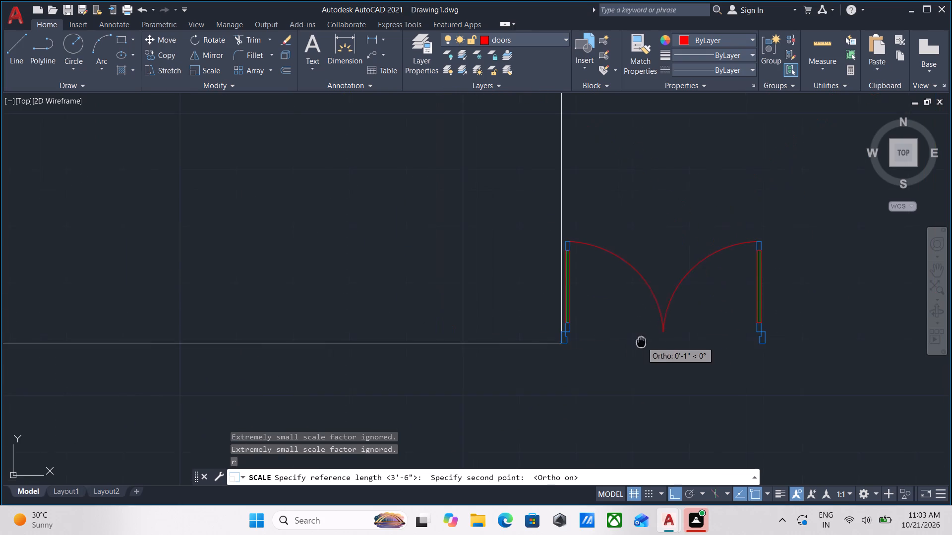
middle_click_drag(641, 342, 486, 345)
scroll(579, 355, "up", 3)
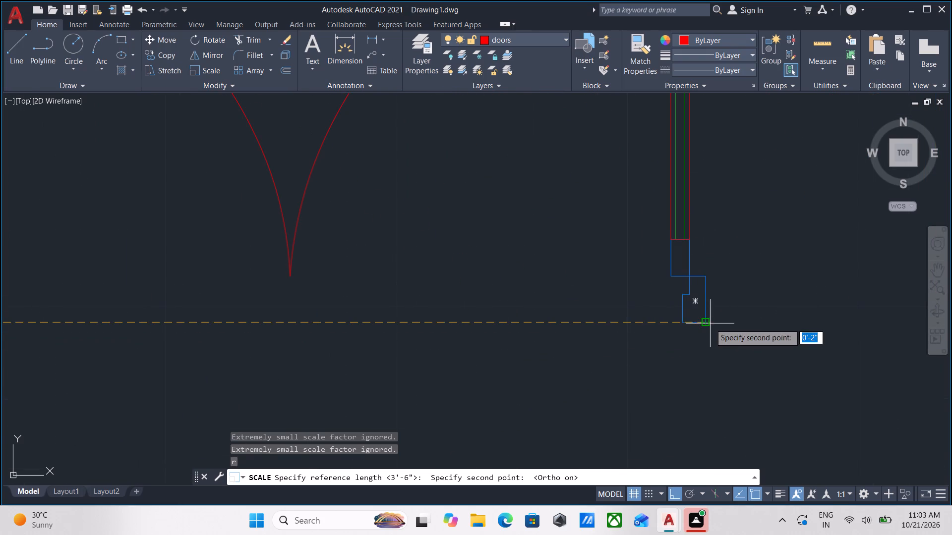
left_click(708, 324)
scroll(773, 321, "down", 2)
middle_click_drag(765, 322, 556, 351)
scroll(778, 339, "down", 1)
middle_click_drag(778, 339, 592, 364)
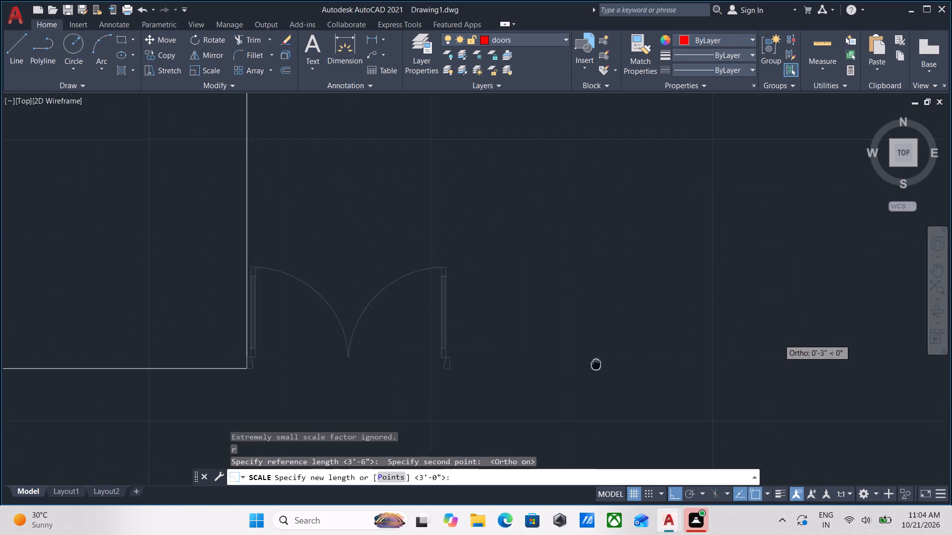
middle_click_drag(592, 364, 587, 365)
scroll(717, 359, "down", 1)
middle_click_drag(712, 359, 362, 383)
middle_click_drag(674, 370, 551, 380)
scroll(624, 362, "down", 3)
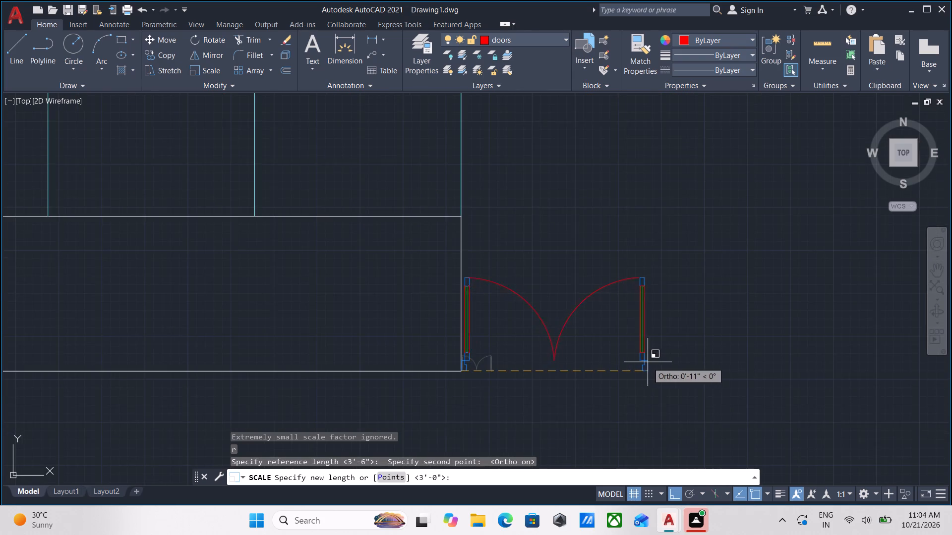
scroll(678, 362, "down", 1)
middle_click_drag(671, 362, 345, 410)
scroll(541, 384, "down", 1)
middle_click_drag(538, 384, 295, 397)
scroll(564, 389, "down", 1)
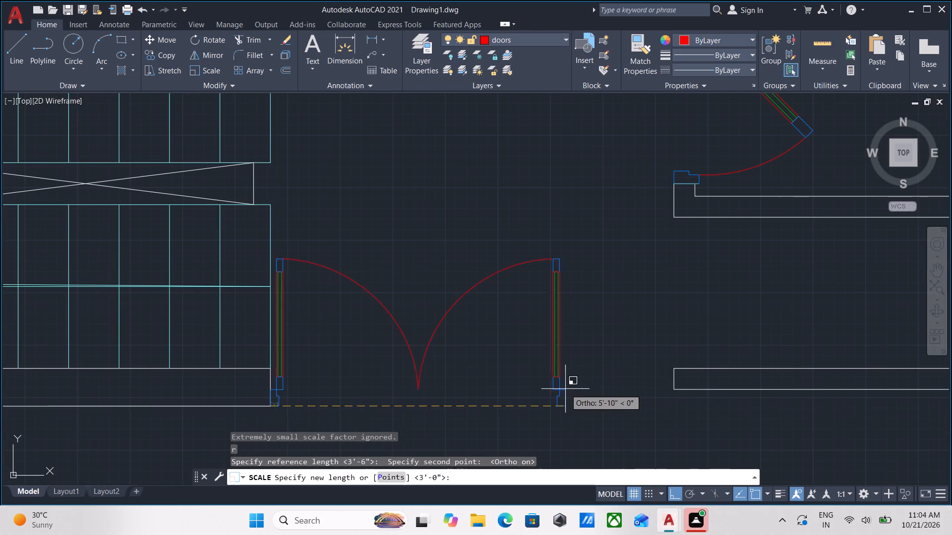
scroll(674, 392, "up", 2)
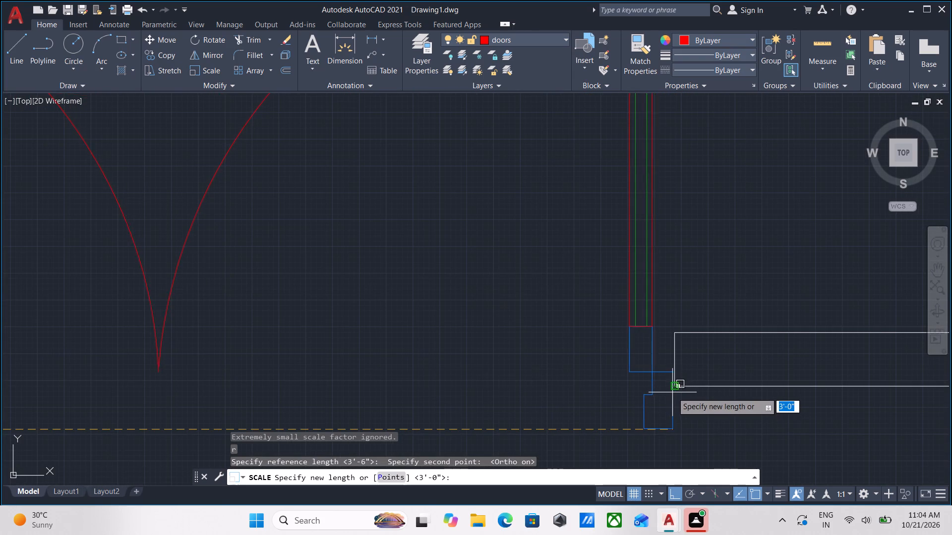
scroll(685, 401, "down", 3)
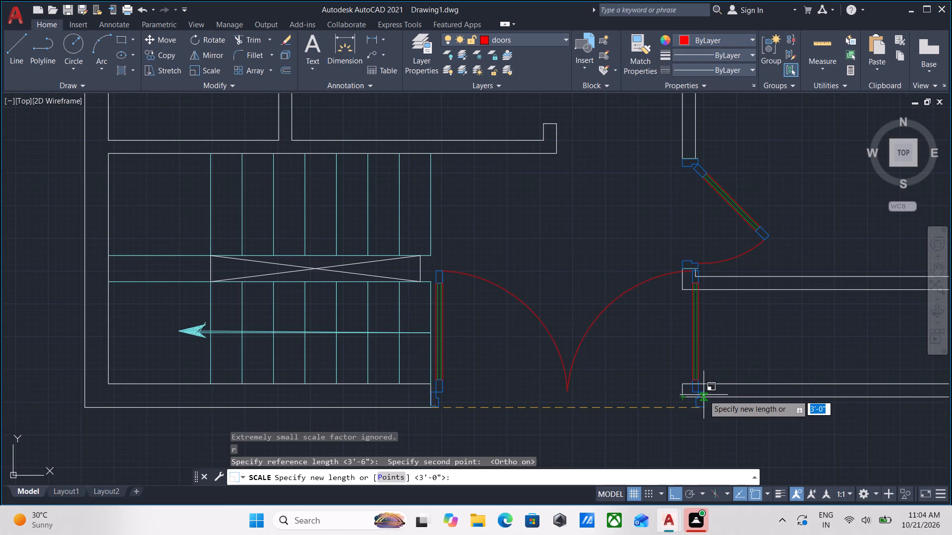
left_click(681, 399)
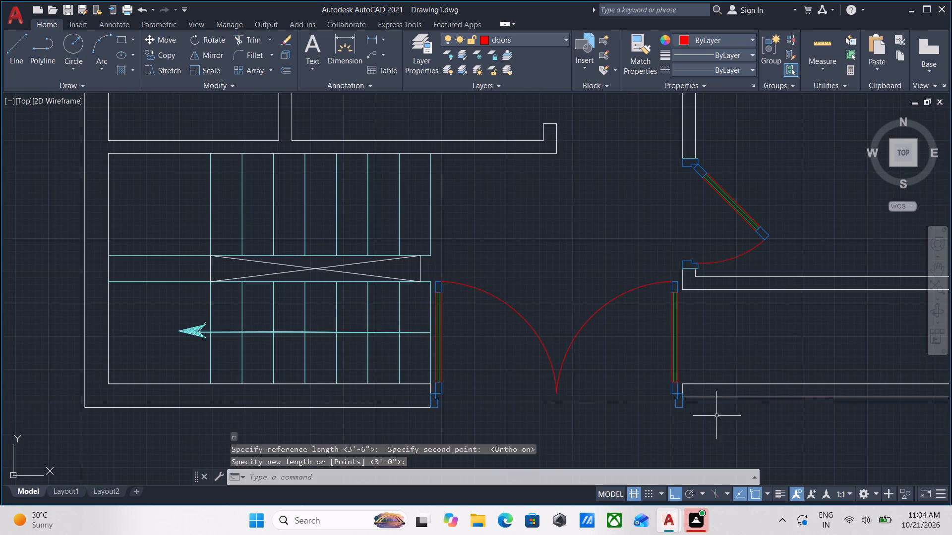
Mirror the double door about a horizontal line through its jambs' bottom corners, erasing the source so the leaves swing outward.
scroll(612, 396, "down", 1)
middle_click_drag(612, 396, 611, 418)
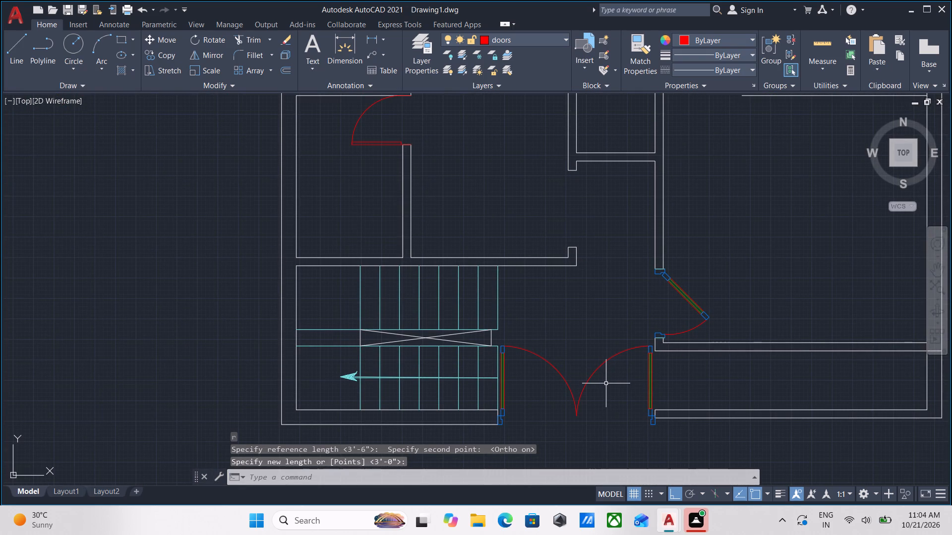
scroll(595, 383, "up", 1)
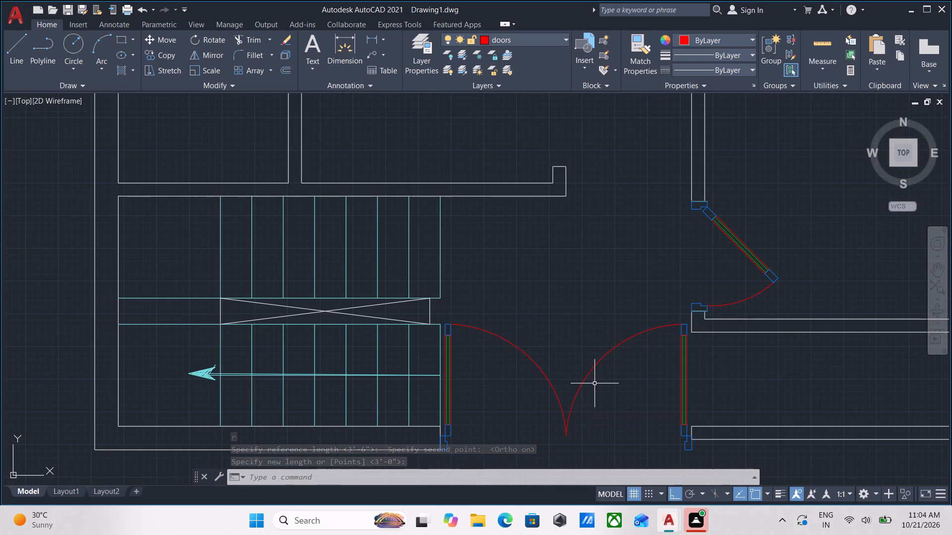
left_click(595, 383)
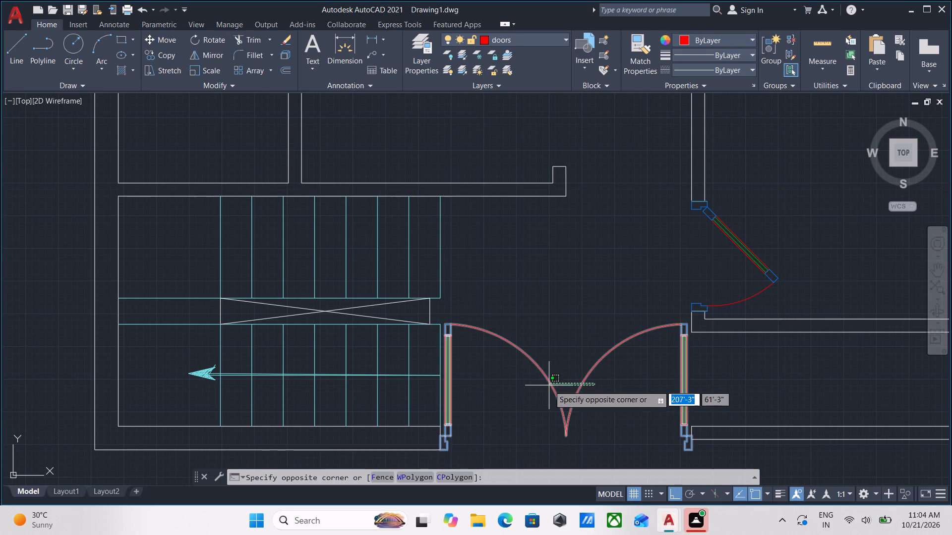
left_click(549, 385)
scroll(592, 438, "up", 1)
middle_click_drag(592, 438, 598, 396)
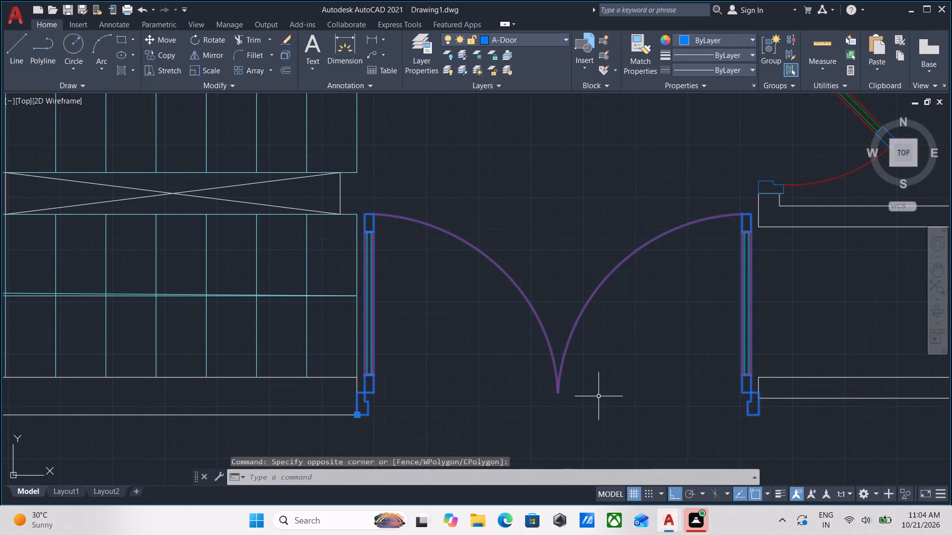
type("mi")
key("Return")
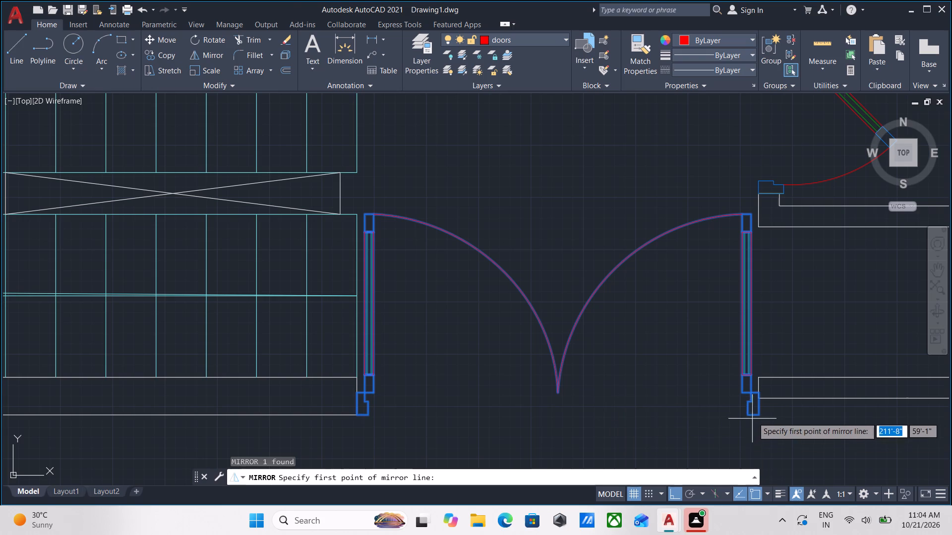
scroll(756, 412, "up", 2)
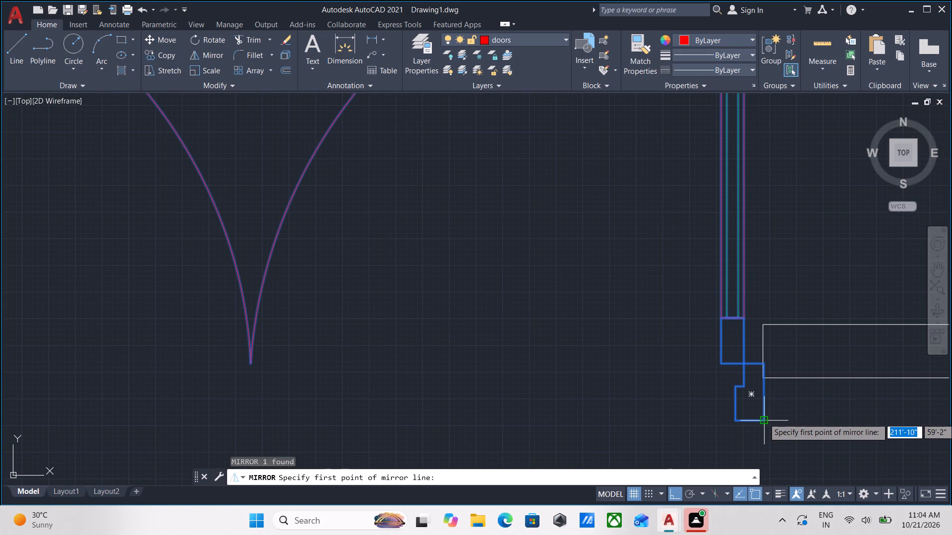
left_click(767, 418)
middle_click_drag(806, 399, 657, 251)
scroll(665, 261, "down", 3)
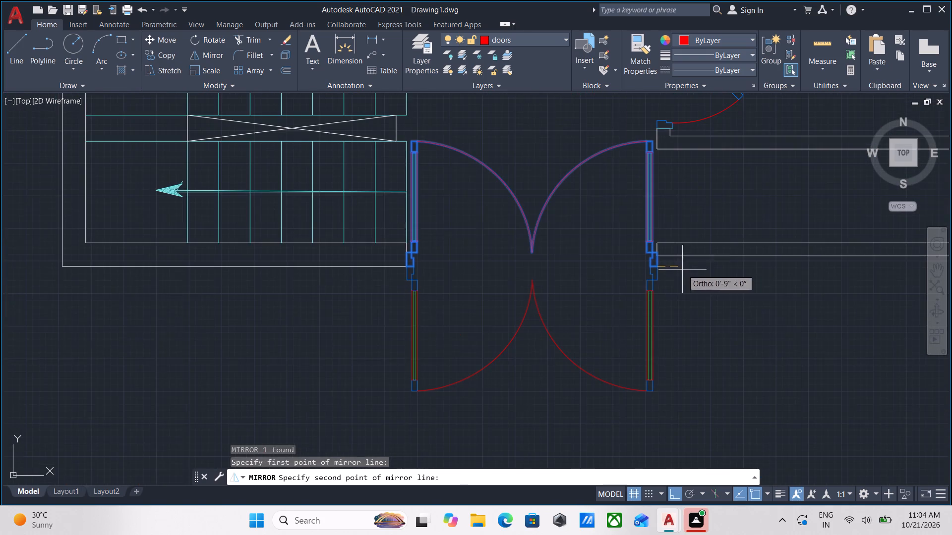
left_click(716, 273)
left_click_drag(744, 299, 716, 273)
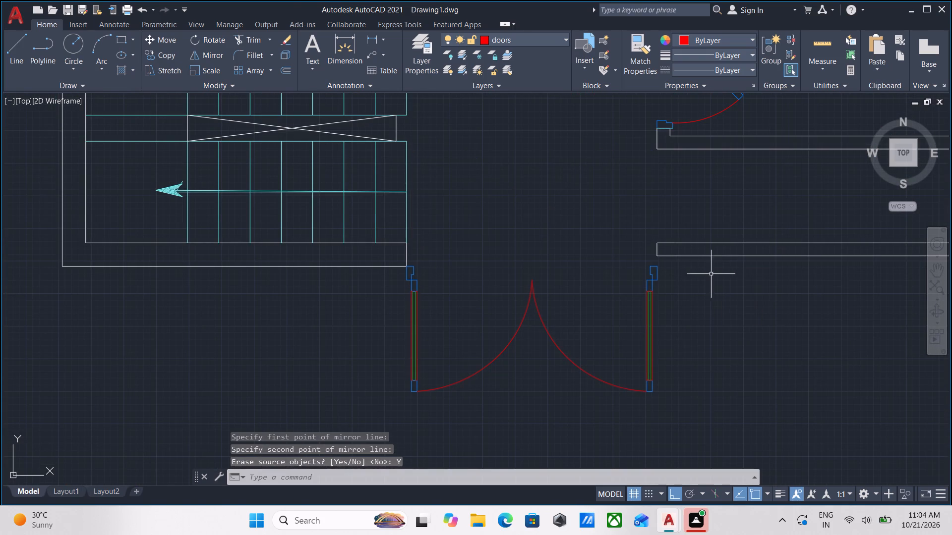
Move the mirrored double door up, from its east jamb's outer-edge midpoint to the midpoint of the adjoining wall end.
scroll(668, 284, "up", 1)
left_click(669, 290)
left_click(583, 307)
middle_click_drag(464, 297, 456, 348)
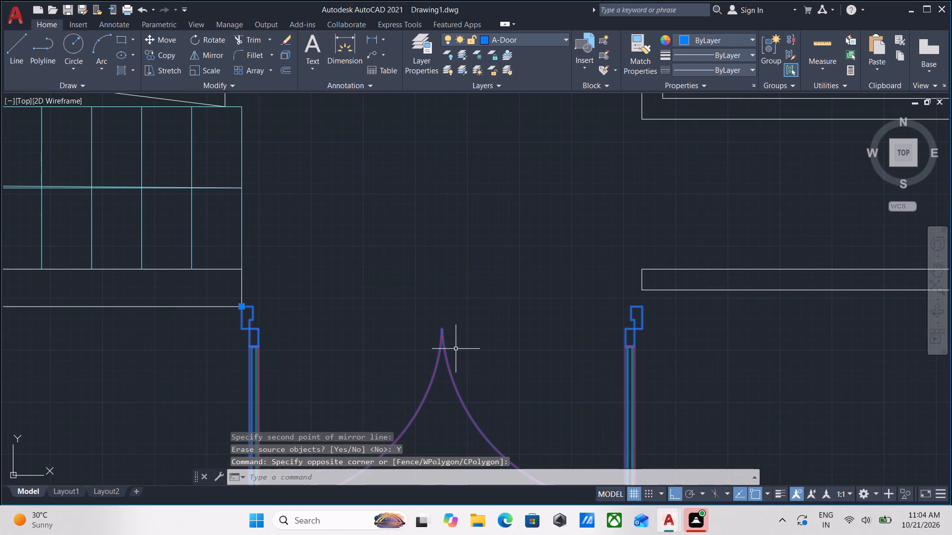
key("m")
key("Return")
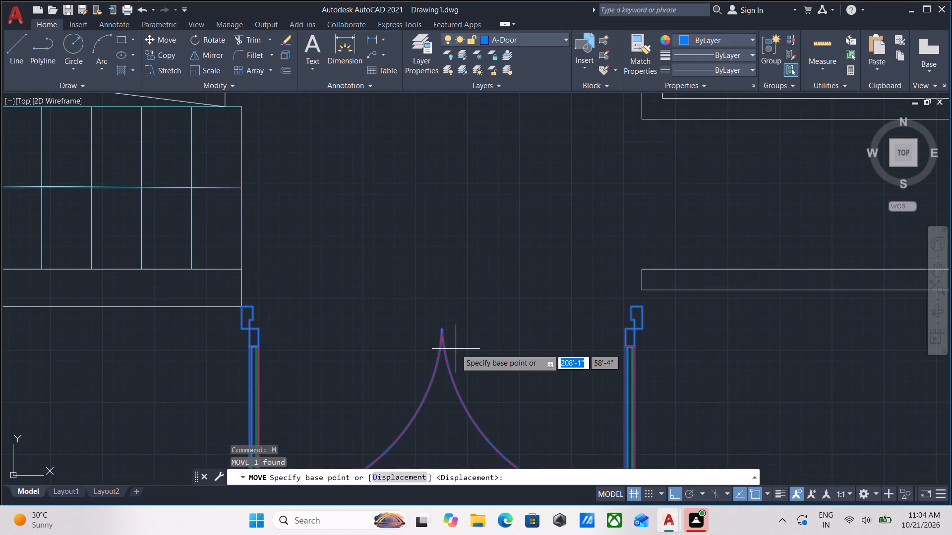
scroll(599, 309, "up", 1)
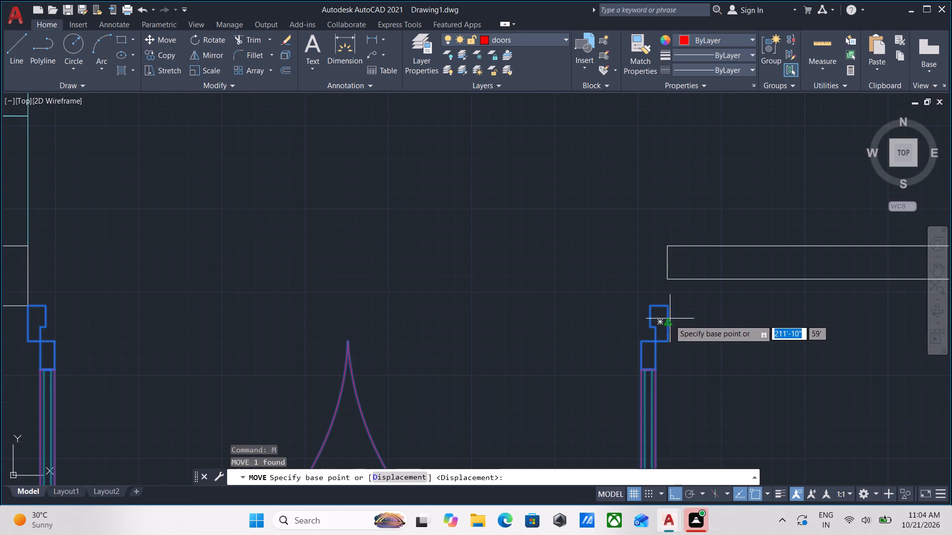
left_click(667, 321)
left_click(664, 265)
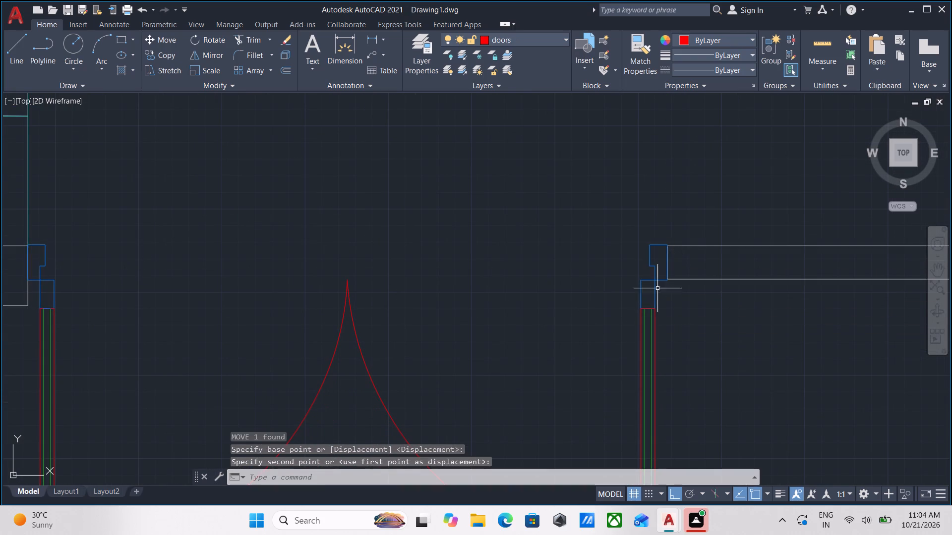
Move the double door down, from its west jamb's upper outer corner to the midpoint of the stair wall end.
scroll(622, 309, "down", 2)
middle_click_drag(619, 309, 686, 330)
scroll(492, 319, "up", 3)
middle_click_drag(467, 320, 545, 252)
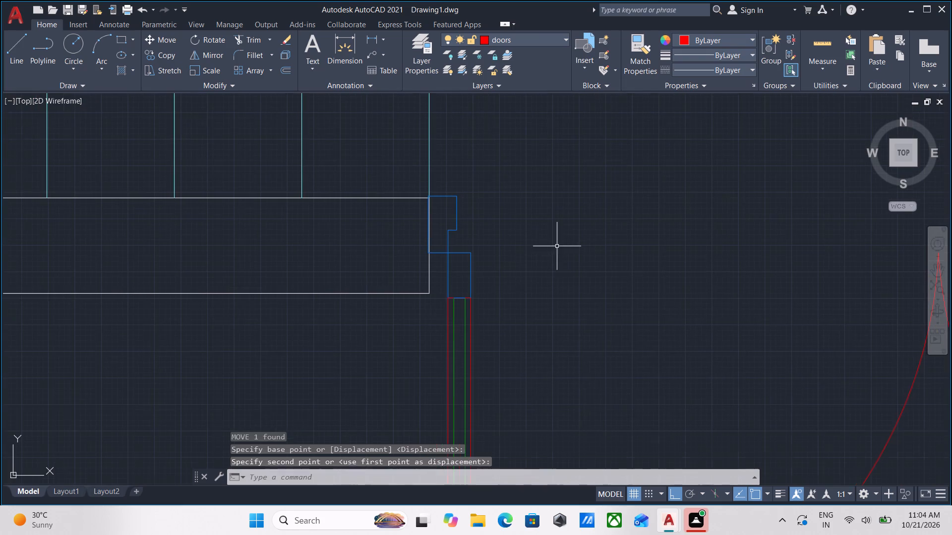
scroll(442, 250, "up", 3)
scroll(521, 255, "down", 3)
middle_click_drag(522, 254, 423, 260)
scroll(640, 283, "down", 2)
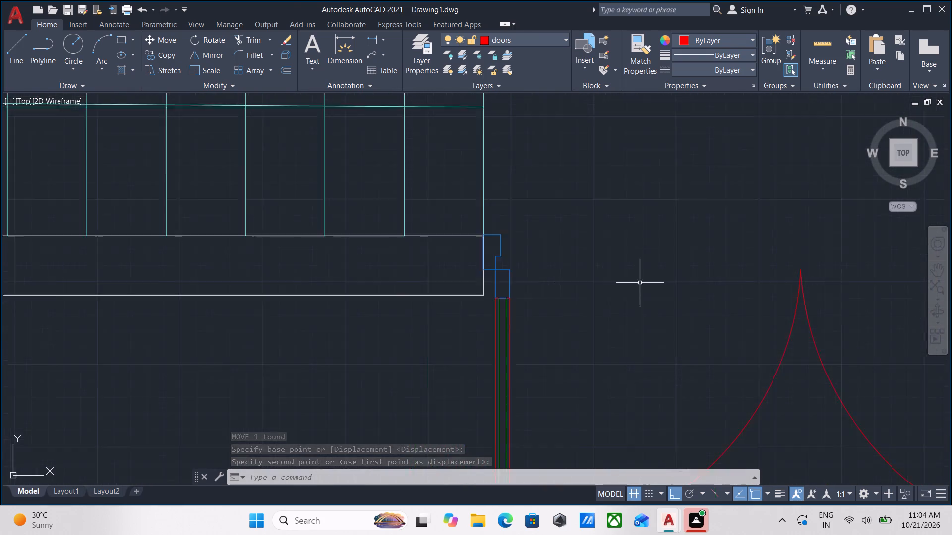
middle_click_drag(610, 289, 376, 305)
scroll(640, 293, "up", 2)
scroll(813, 290, "up", 3)
scroll(546, 277, "down", 2)
middle_click_drag(527, 277, 951, 258)
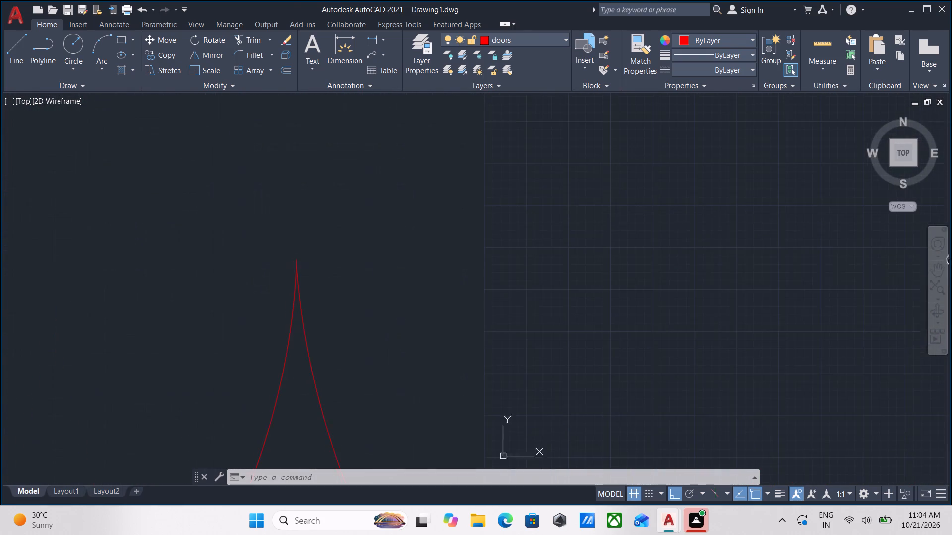
scroll(624, 280, "down", 1)
middle_click_drag(629, 278, 951, 247)
scroll(596, 275, "down", 1)
scroll(491, 257, "up", 2)
left_click(509, 232)
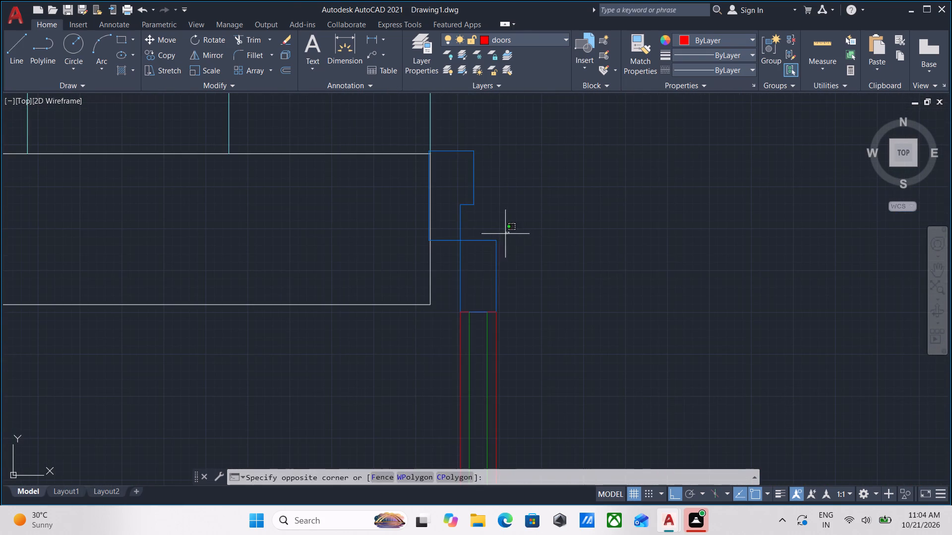
left_click(474, 261)
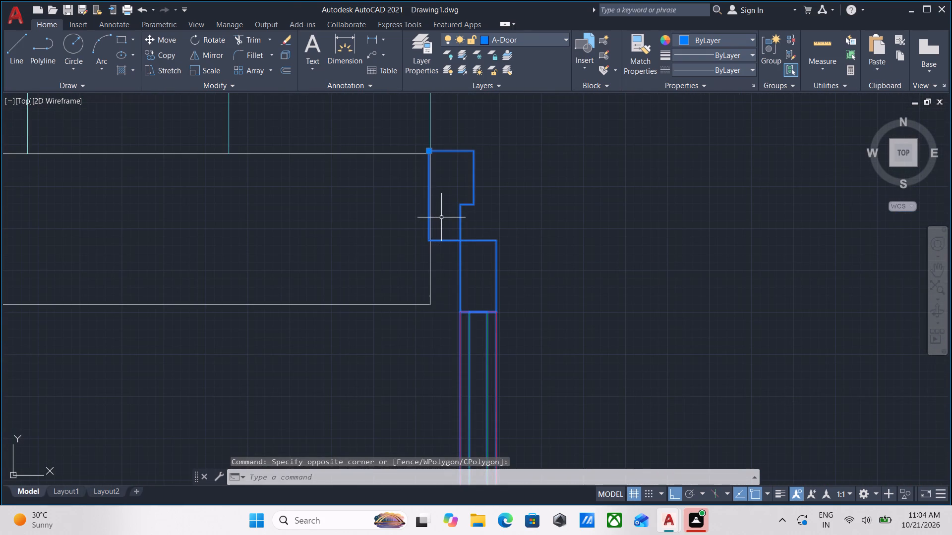
key("m")
key("Return")
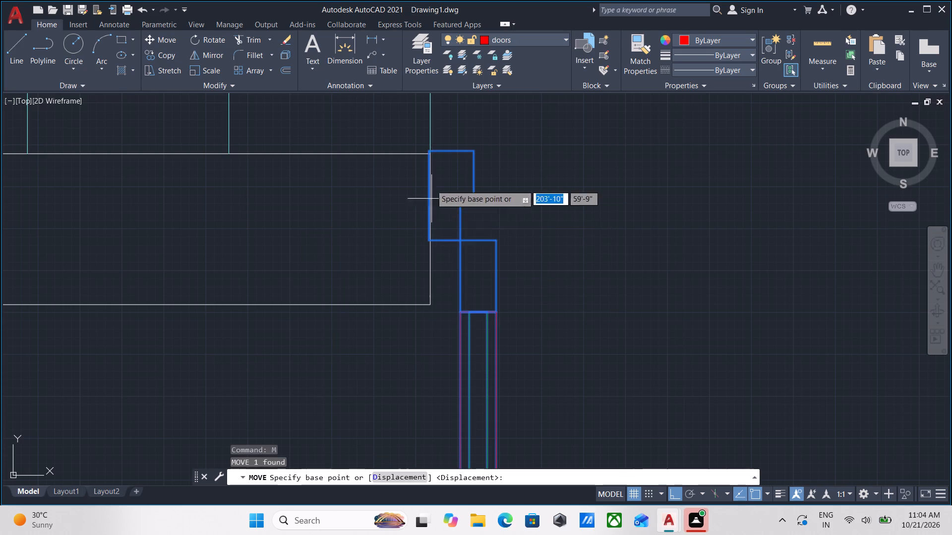
scroll(425, 149, "up", 3)
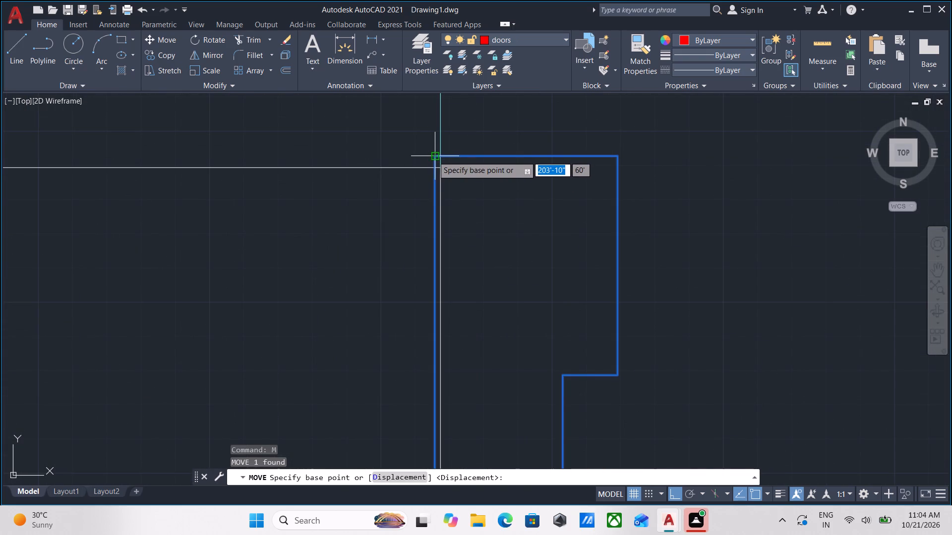
left_click(433, 156)
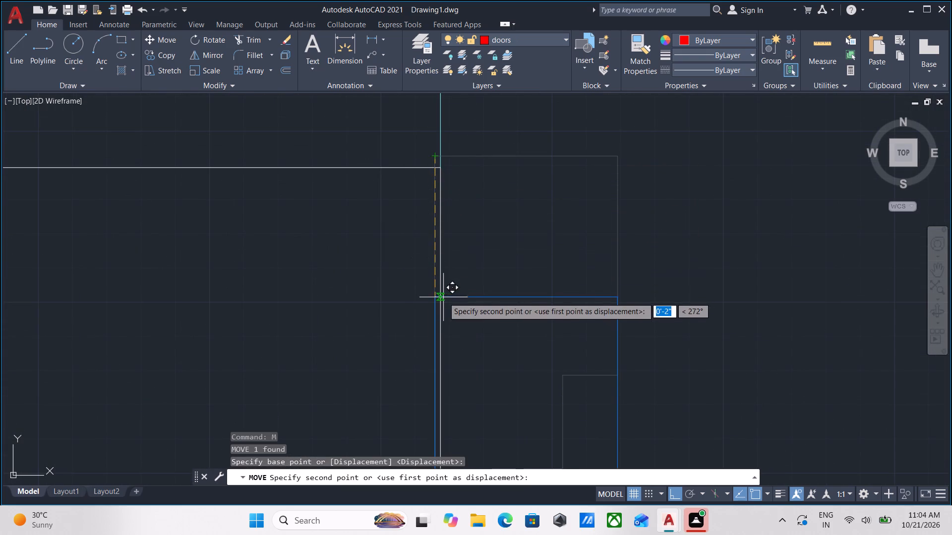
scroll(443, 297, "down", 2)
middle_click_drag(443, 297, 445, 232)
scroll(447, 228, "down", 5)
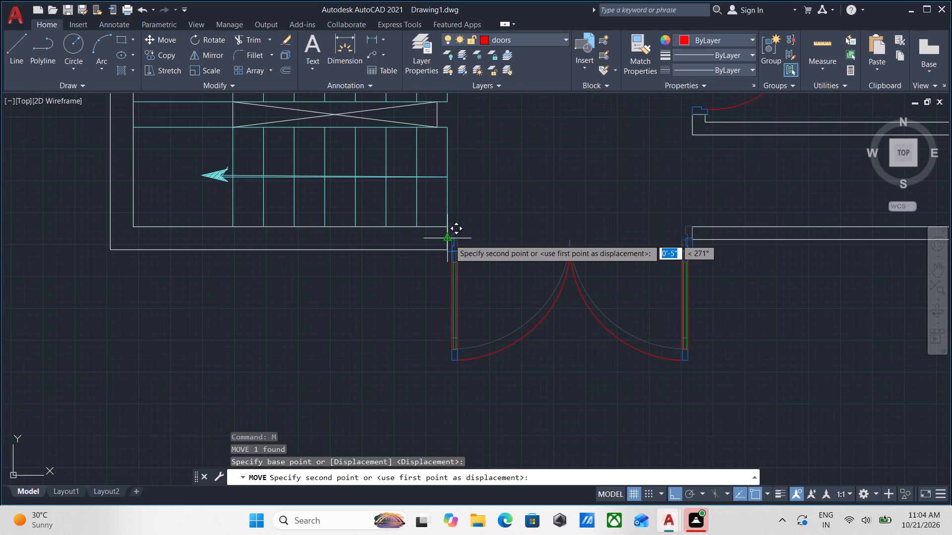
scroll(449, 239, "up", 2)
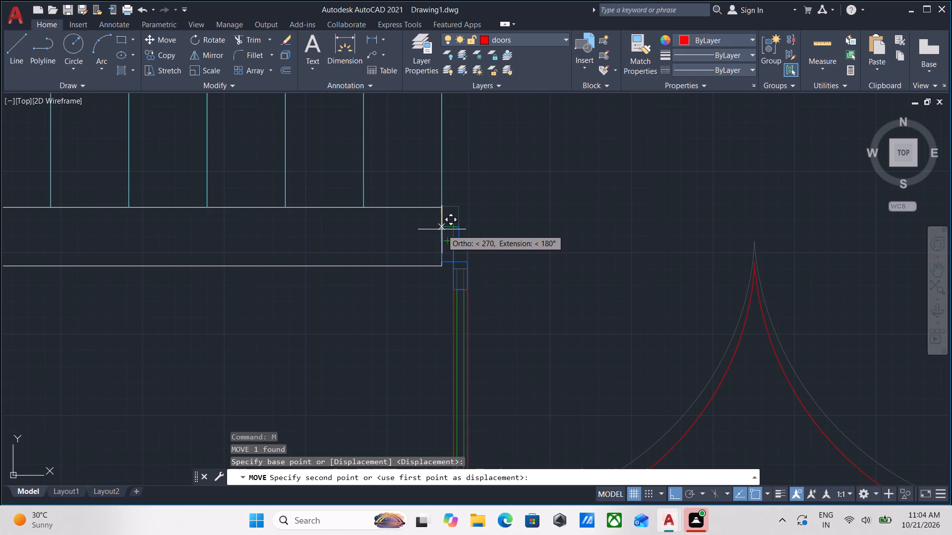
left_click(441, 234)
Scale the double door by reference from its east jamb's upper outer corner, fitting the west jamb's outer corner to the stair wall end.
scroll(549, 237, "down", 2)
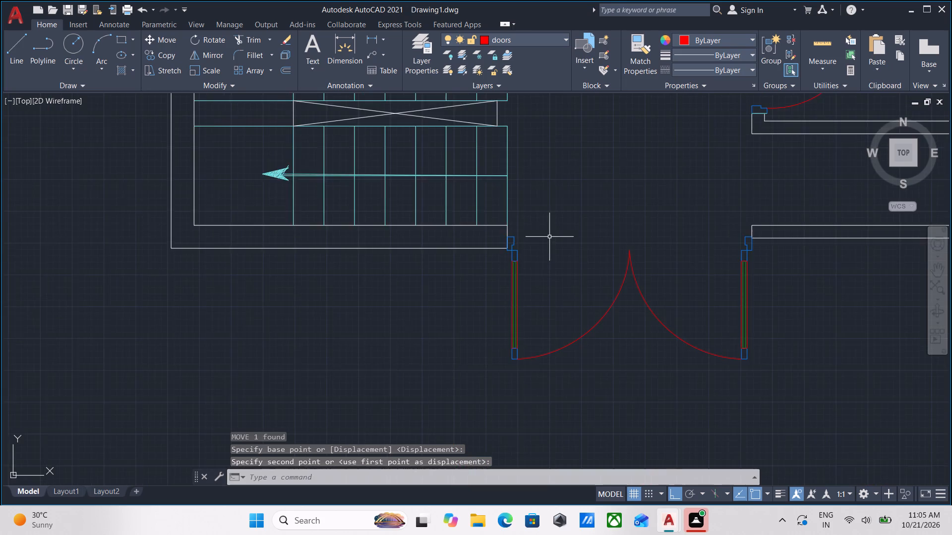
middle_click_drag(517, 232, 414, 221)
scroll(620, 244, "up", 3)
middle_click_drag(418, 239, 928, 229)
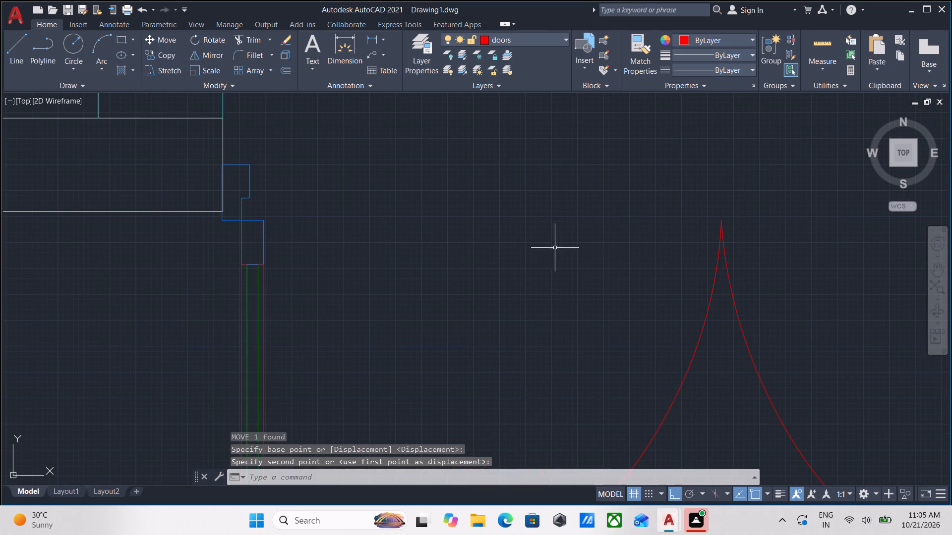
scroll(238, 204, "up", 2)
left_click(348, 189)
left_click(220, 184)
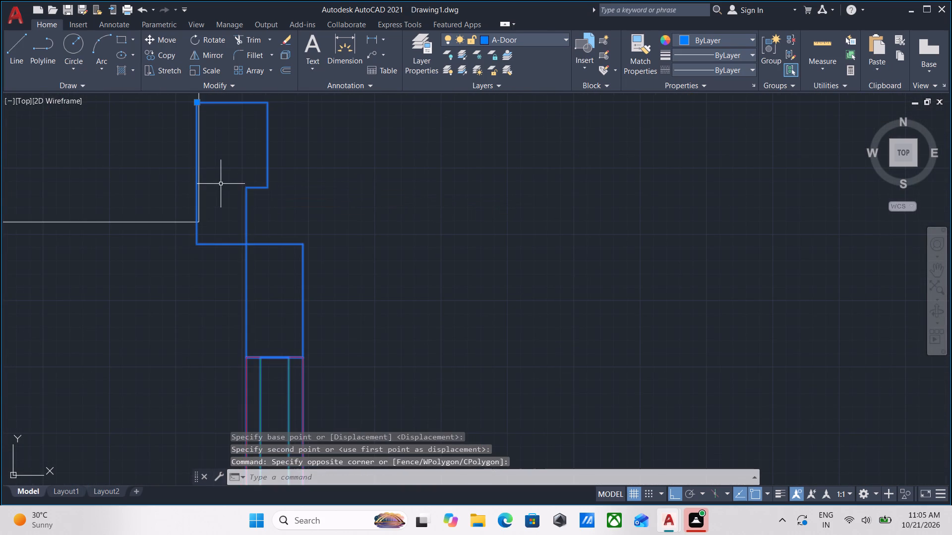
middle_click_drag(218, 171, 367, 211)
scroll(467, 215, "down", 5)
middle_click_drag(526, 216, 490, 170)
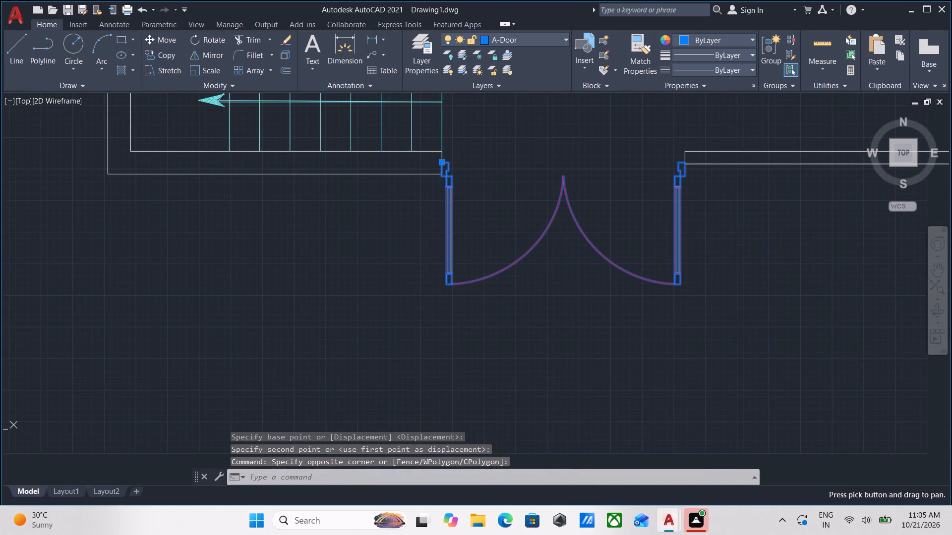
type("sca")
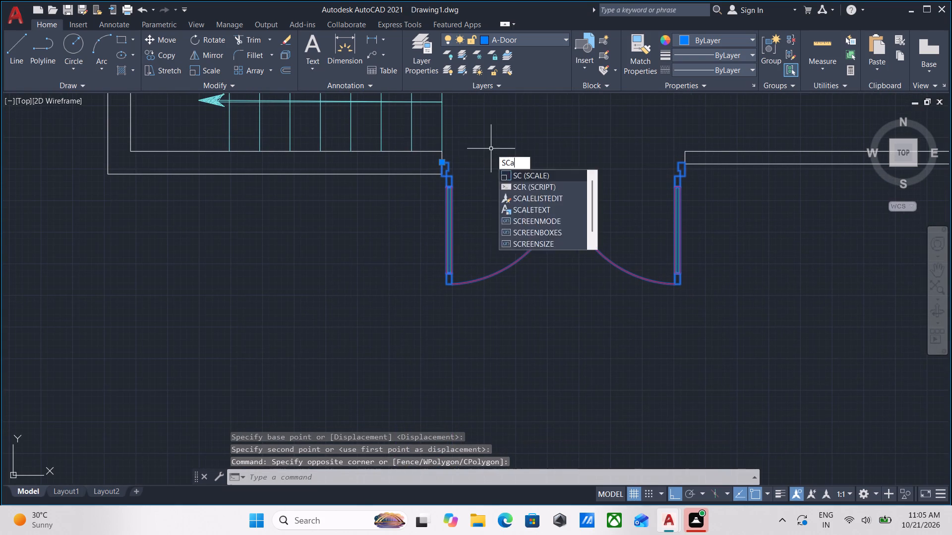
key("Return")
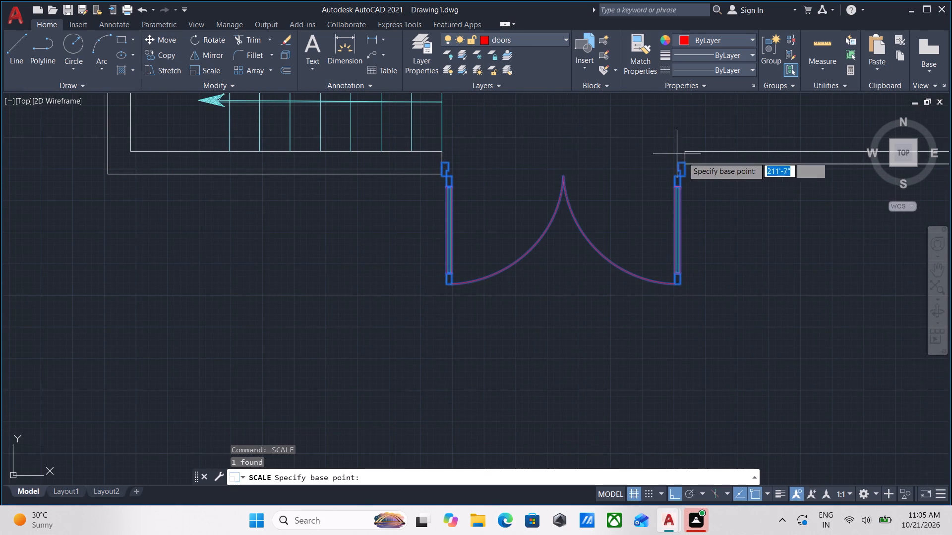
scroll(687, 161, "up", 8)
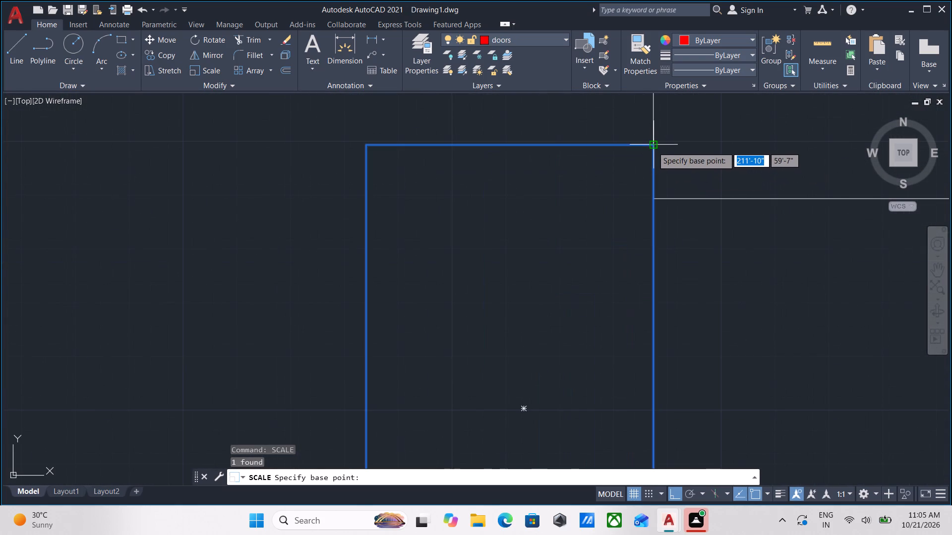
left_click(653, 147)
middle_click_drag(467, 153, 683, 160)
scroll(472, 159, "down", 2)
middle_click_drag(472, 159, 745, 193)
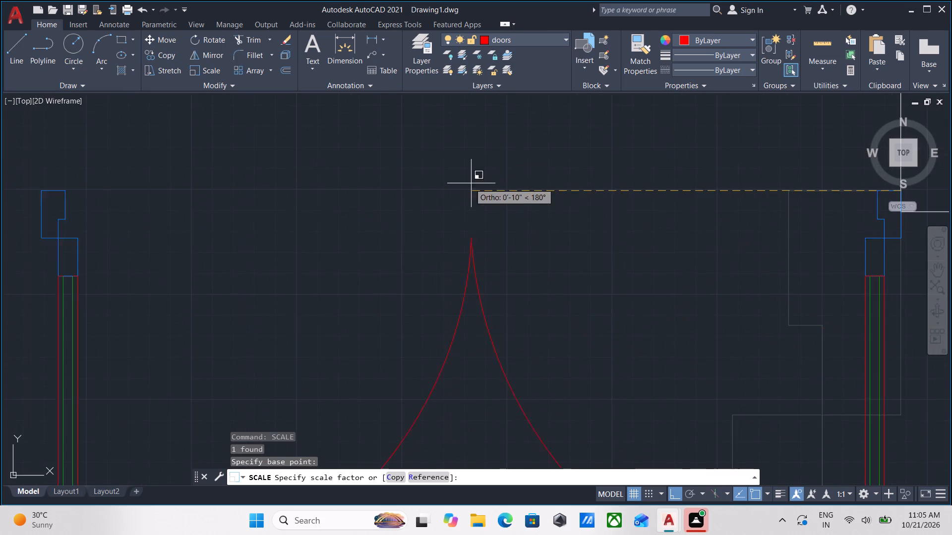
scroll(448, 183, "down", 1)
middle_click_drag(448, 183, 759, 207)
scroll(402, 247, "down", 3)
middle_click_drag(402, 247, 516, 246)
scroll(470, 259, "down", 3)
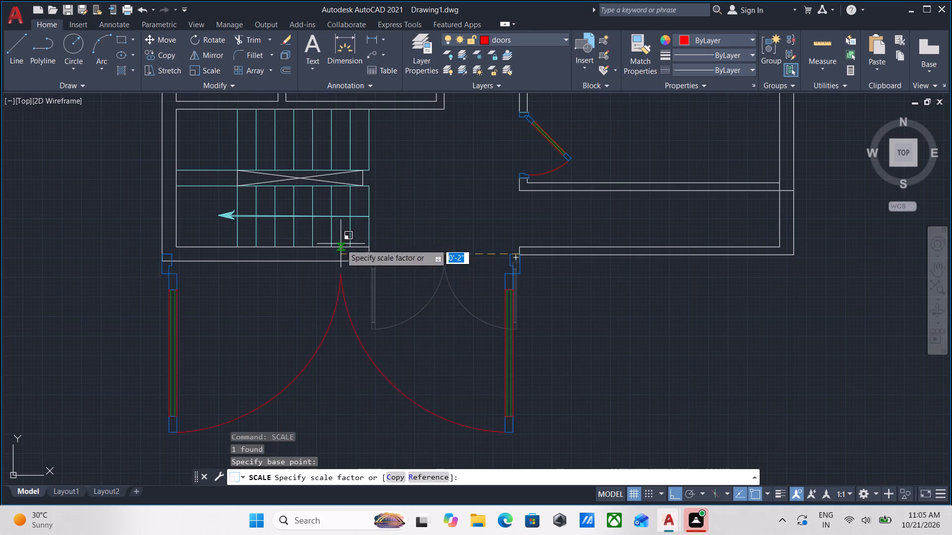
key("r")
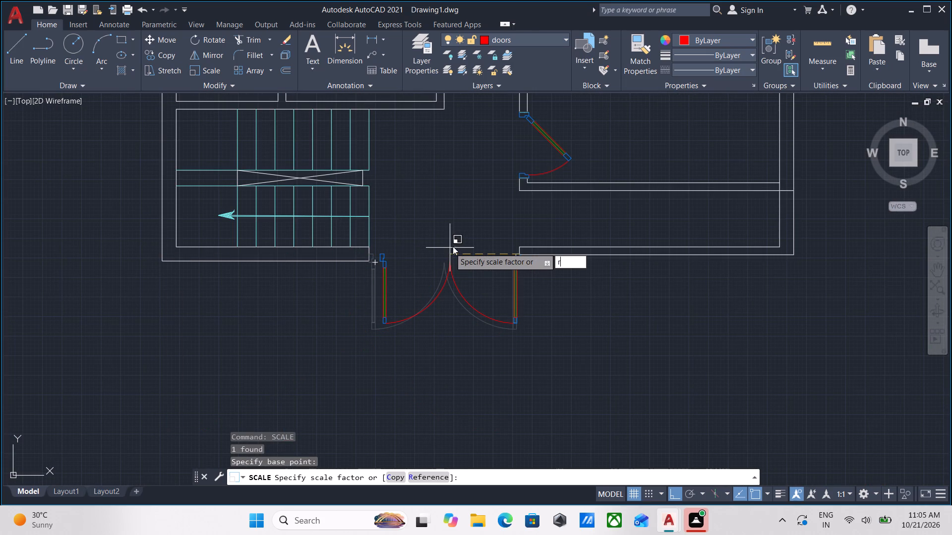
key("Return")
scroll(514, 261, "up", 4)
scroll(555, 240, "up", 2)
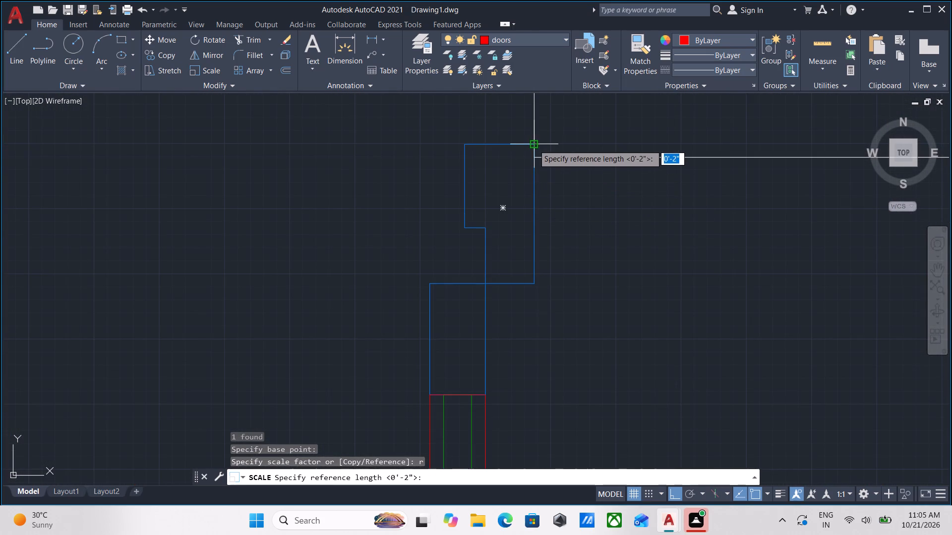
left_click(534, 144)
scroll(307, 162, "down", 1)
middle_click_drag(307, 162, 686, 197)
scroll(418, 258, "down", 5)
middle_click_drag(417, 258, 814, 280)
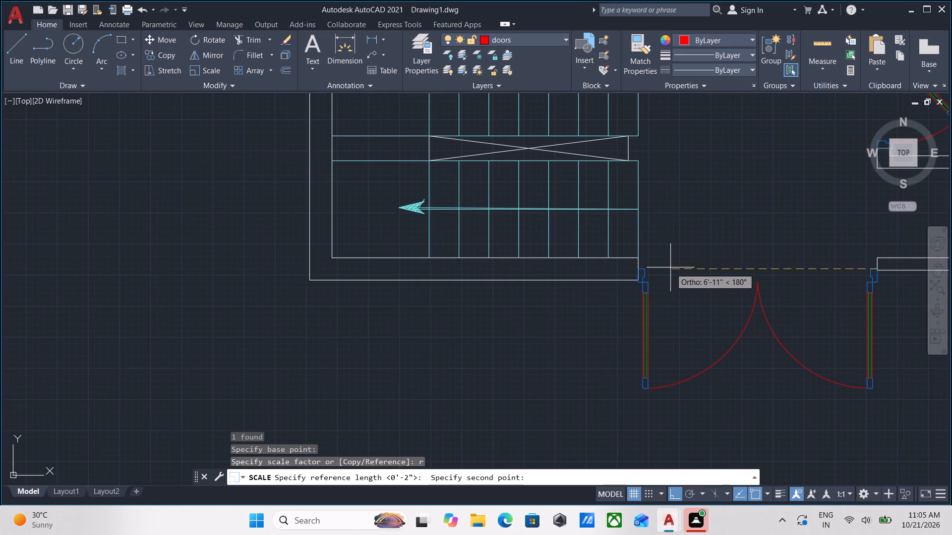
scroll(670, 267, "up", 3)
scroll(556, 269, "up", 2)
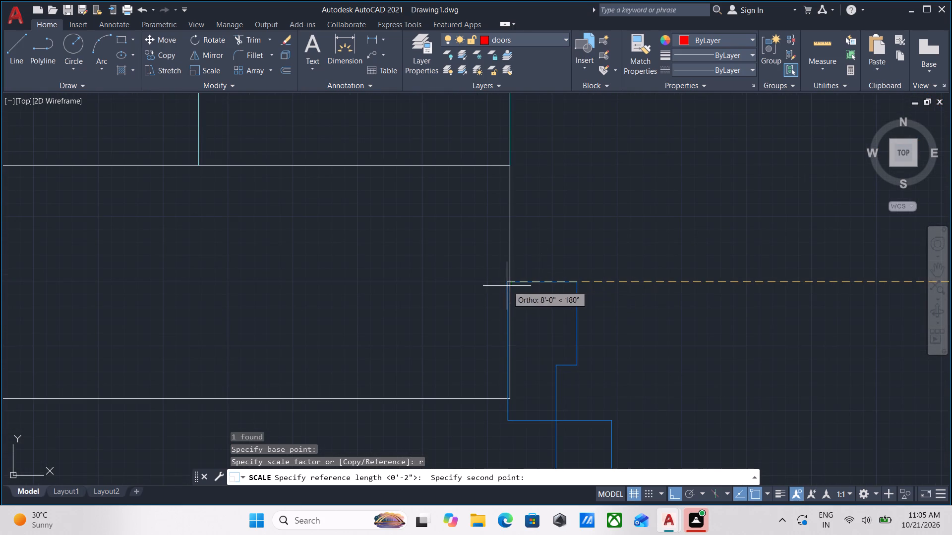
scroll(506, 285, "up", 7)
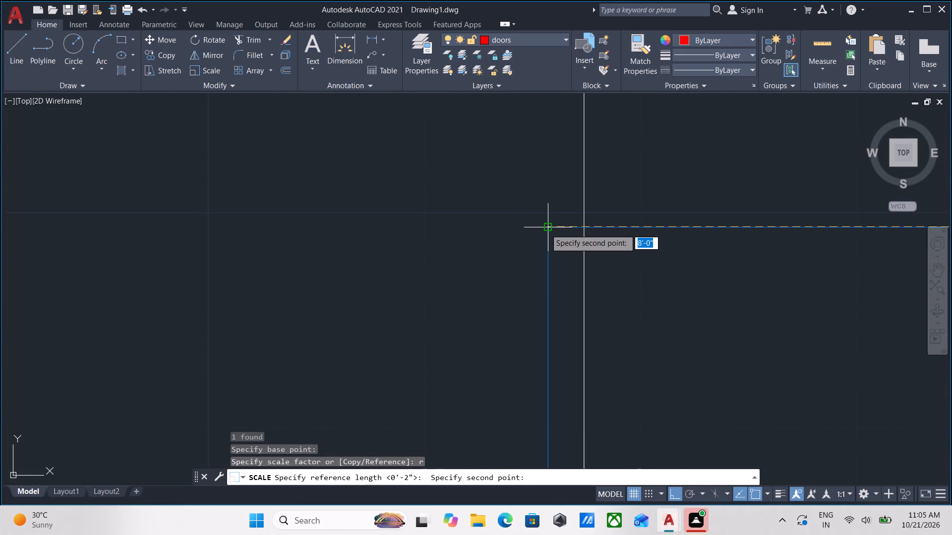
left_click(545, 229)
scroll(699, 225, "down", 4)
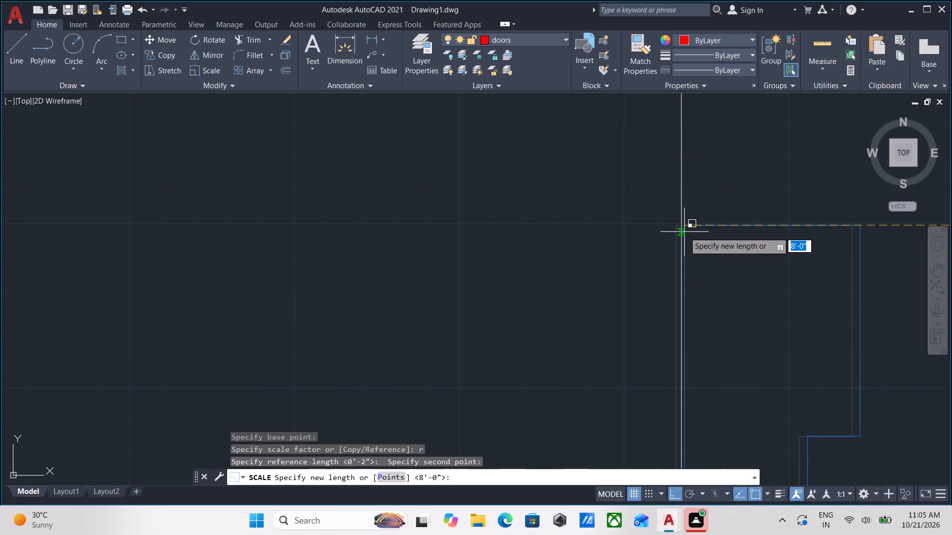
scroll(684, 232, "up", 3)
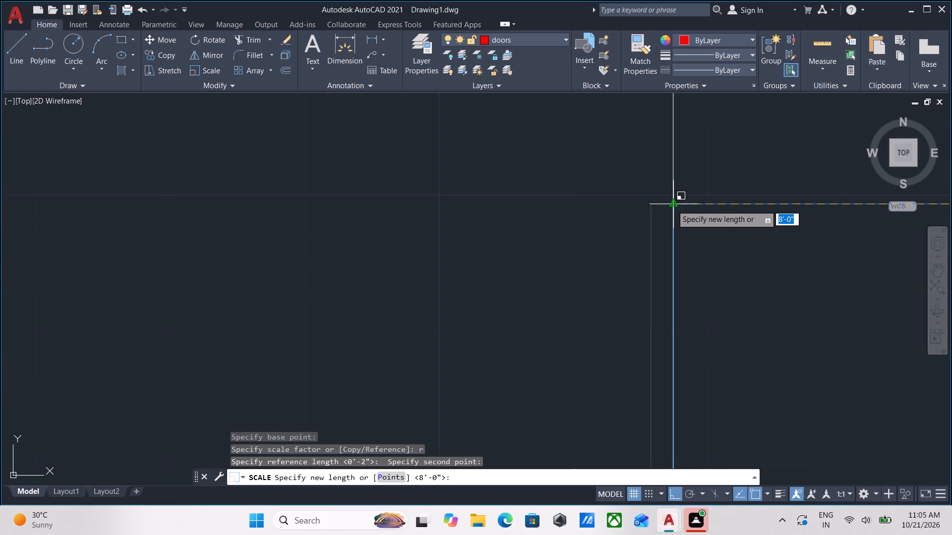
left_click(672, 205)
Examine the fitted double door, the plan's interior door openings, and the spare door blocks east of the building.
scroll(736, 225, "down", 7)
middle_click_drag(781, 253, 399, 230)
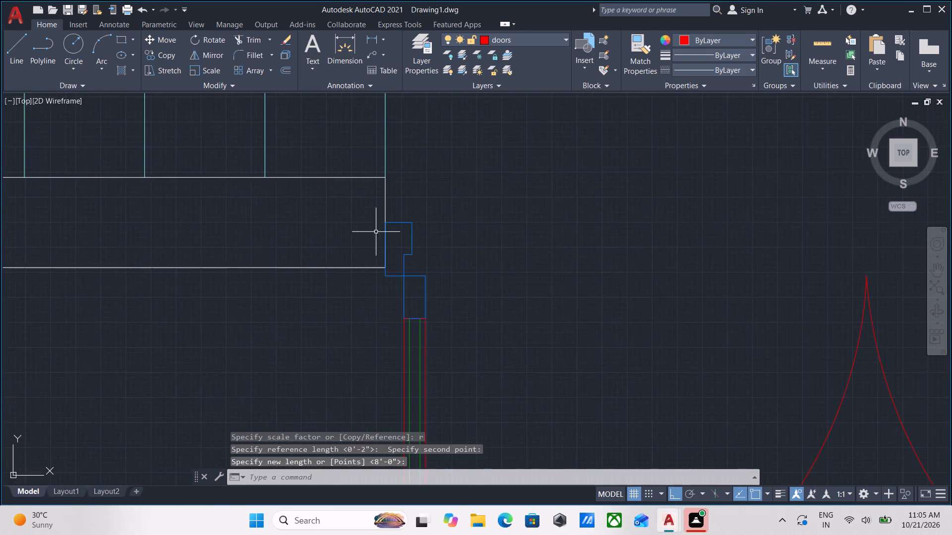
scroll(635, 267, "down", 3)
middle_click_drag(636, 267, 411, 263)
middle_click_drag(612, 310, 693, 289)
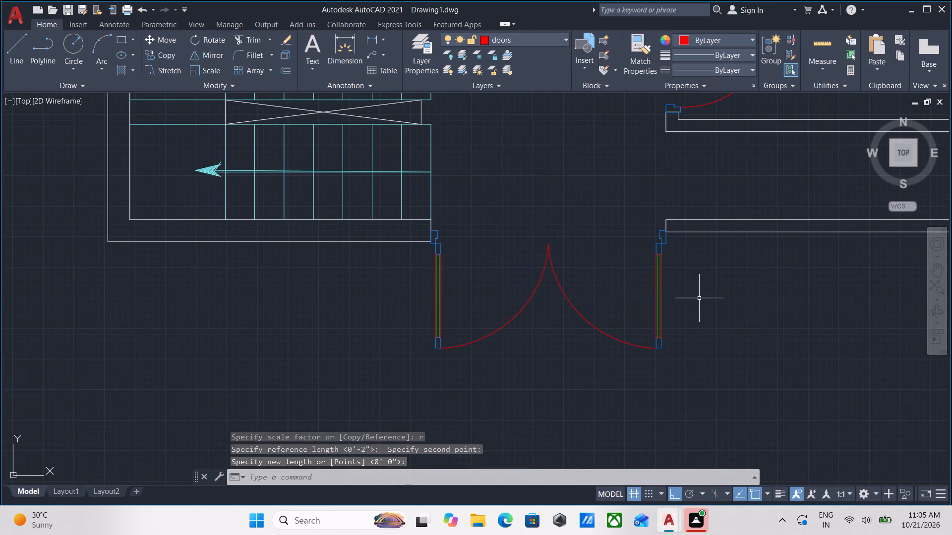
scroll(689, 306, "down", 2)
middle_click_drag(689, 306, 616, 367)
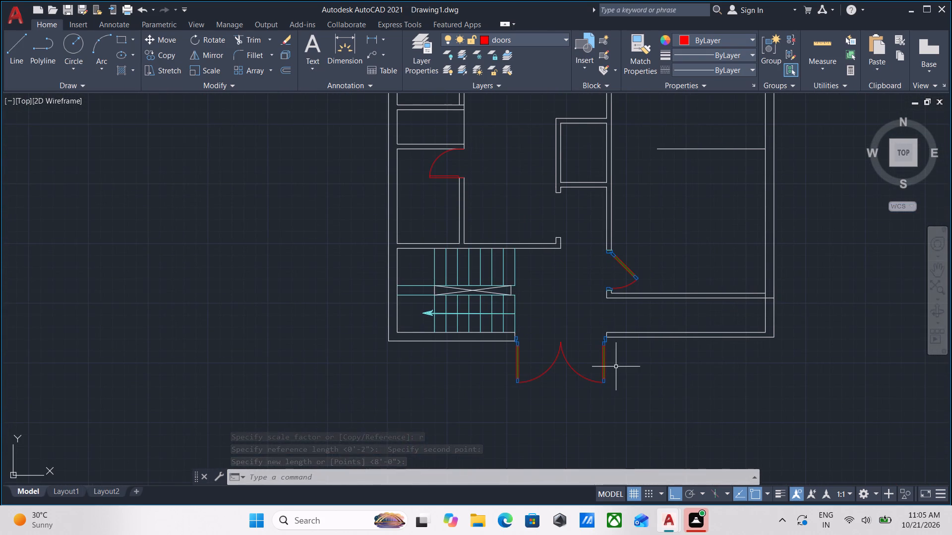
scroll(568, 320, "down", 2)
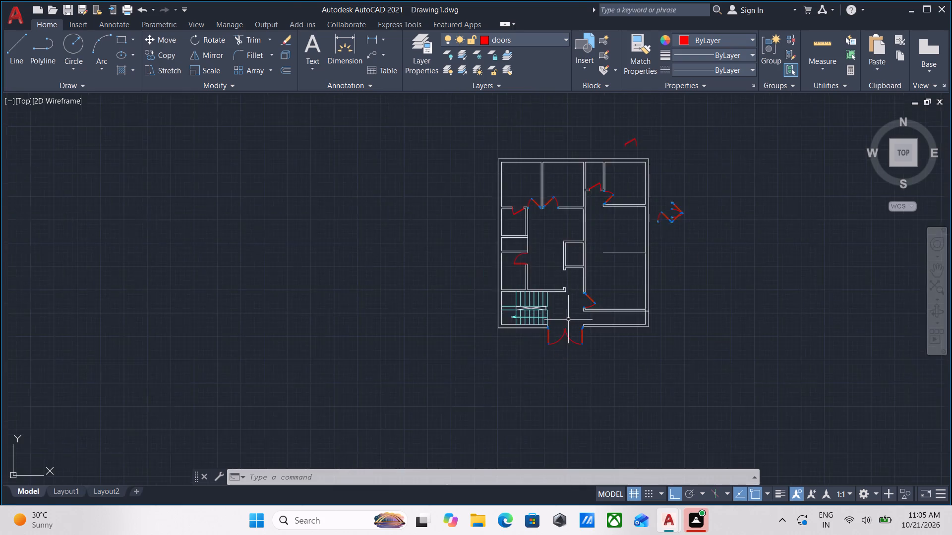
middle_click_drag(568, 320, 447, 415)
scroll(541, 267, "up", 1)
middle_click_drag(411, 381, 412, 379)
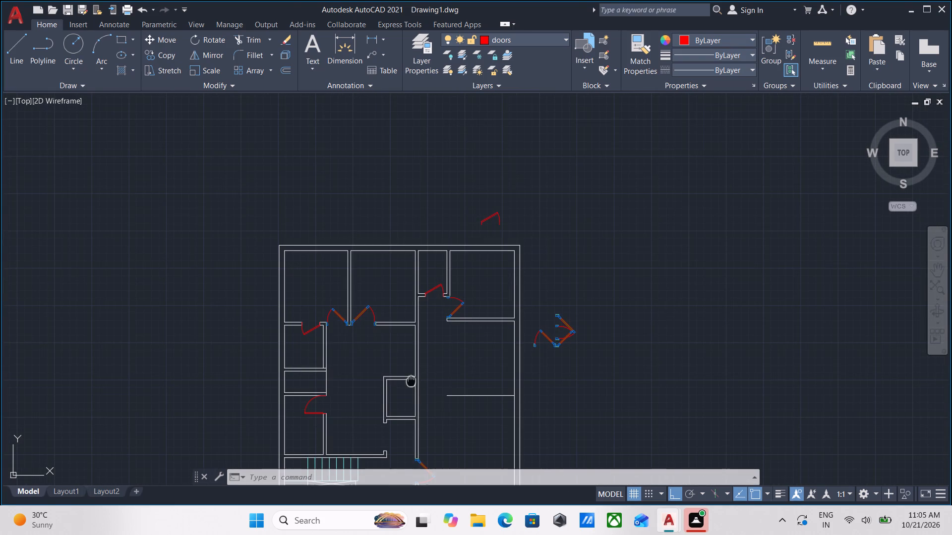
middle_click_drag(412, 379, 451, 341)
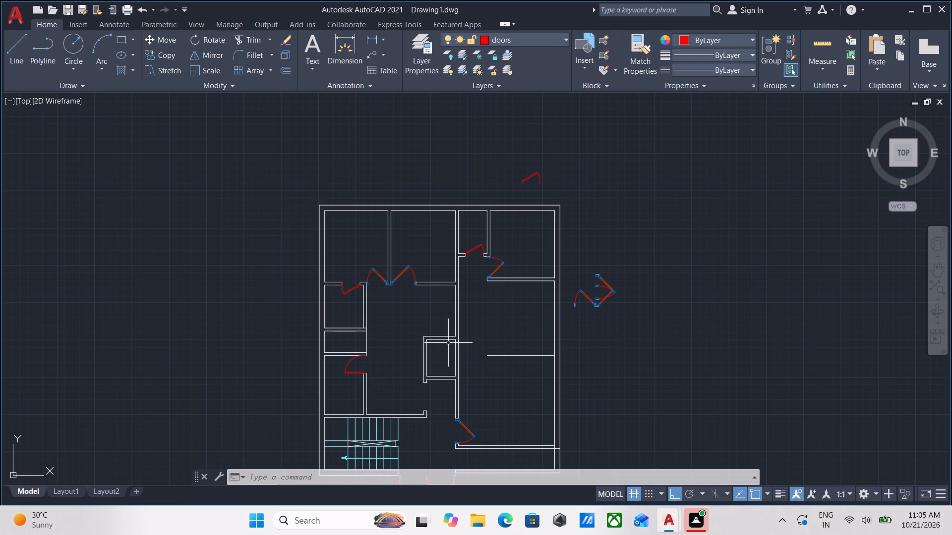
scroll(420, 347, "up", 3)
scroll(420, 347, "down", 3)
middle_click_drag(420, 347, 434, 314)
scroll(473, 326, "up", 1)
middle_click_drag(532, 336, 550, 302)
scroll(442, 370, "up", 1)
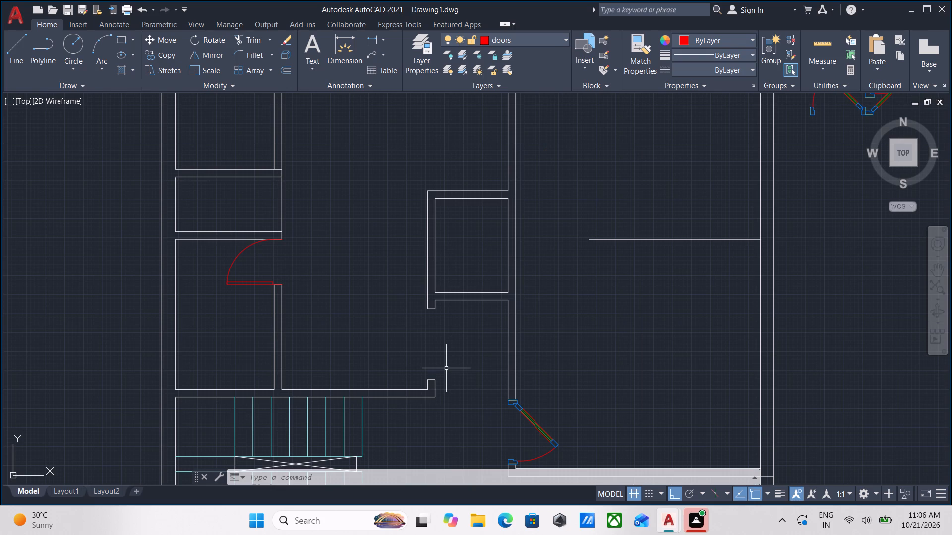
scroll(456, 363, "down", 1)
middle_click_drag(556, 335, 301, 393)
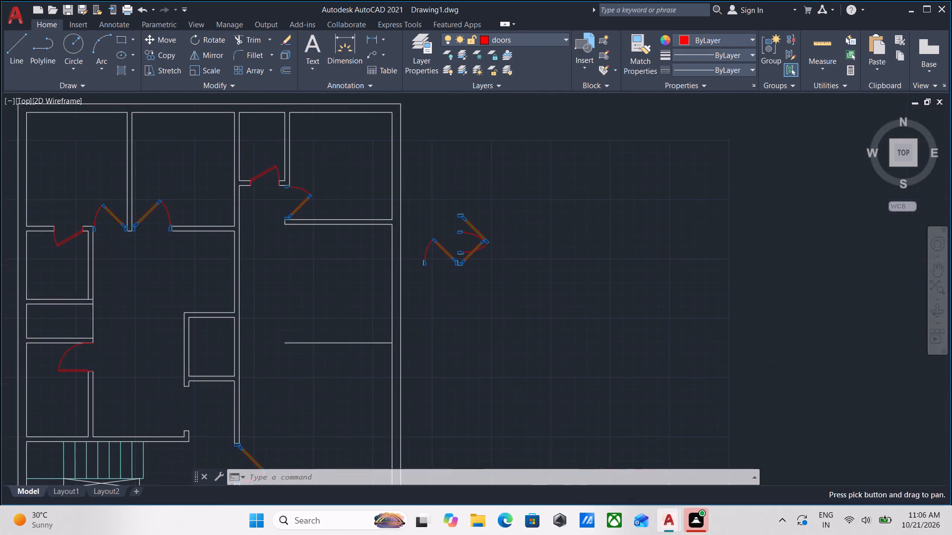
scroll(457, 297, "up", 1)
middle_click_drag(425, 285, 417, 349)
scroll(475, 230, "up", 2)
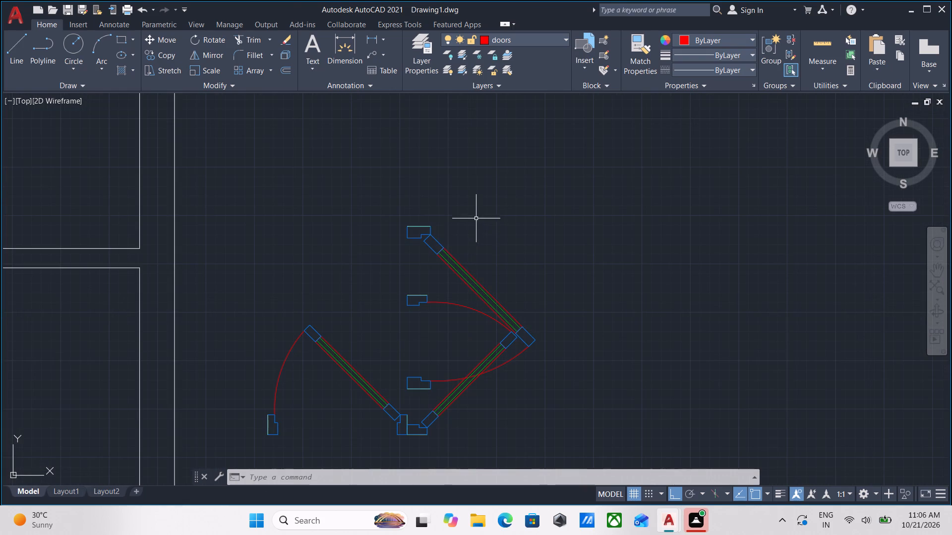
Copy the spare north-hinged single door from its upper jamb's northwest corner to the upper wall end's west corner at the opening northeast of the stairs.
left_click(476, 216)
left_click(426, 239)
scroll(445, 242, "down", 1)
middle_click_drag(445, 242, 481, 208)
scroll(442, 258, "down", 3)
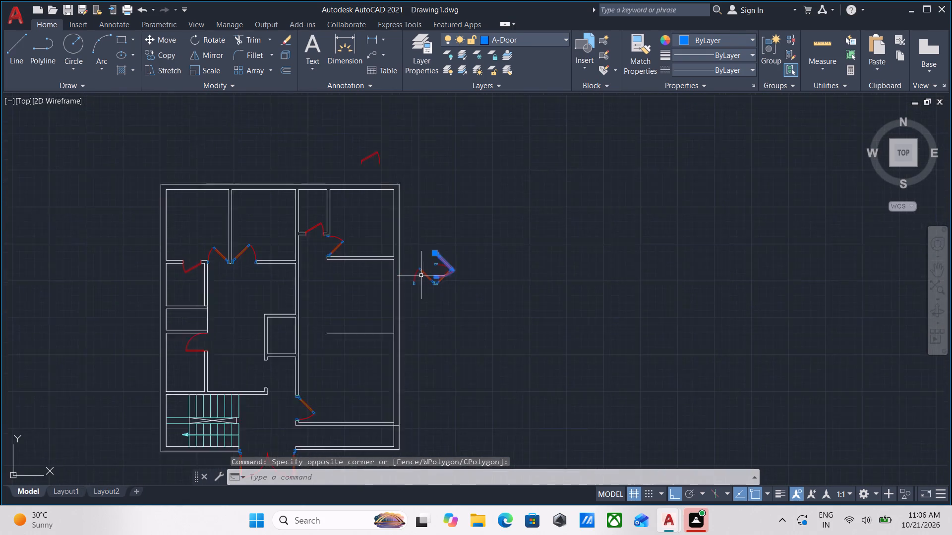
middle_click_drag(427, 267, 512, 207)
middle_click_drag(499, 228, 504, 298)
scroll(522, 264, "up", 3)
middle_click_drag(510, 272, 515, 309)
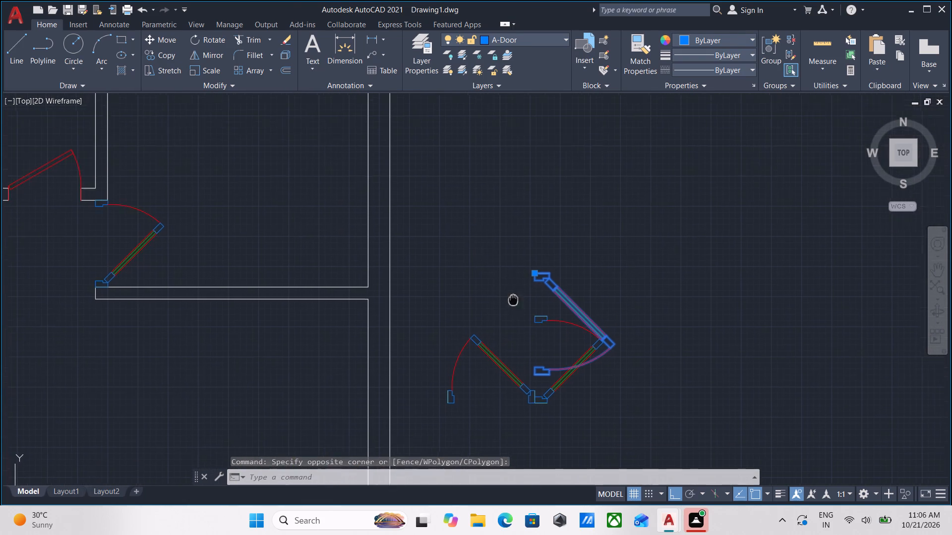
middle_click_drag(515, 309, 516, 316)
type("co")
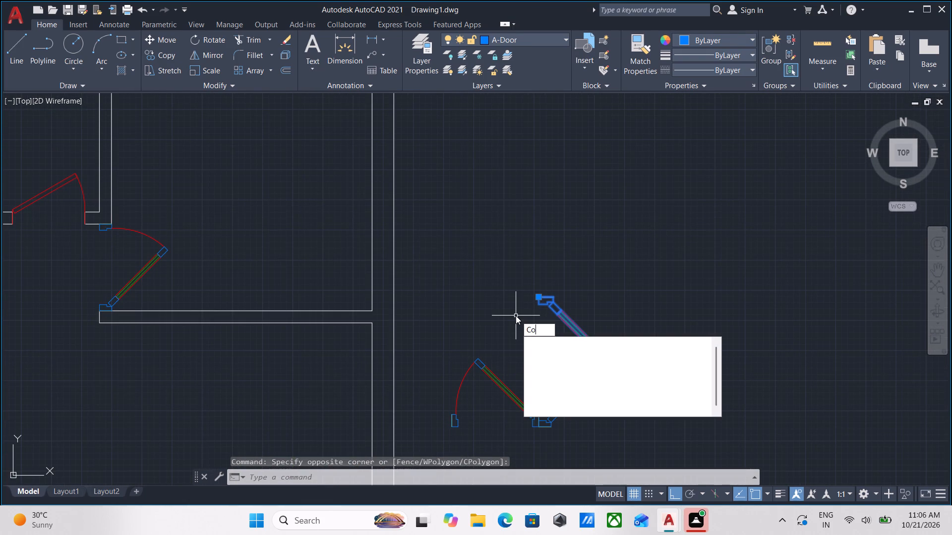
key("Return")
scroll(547, 286, "up", 3)
left_click(521, 324)
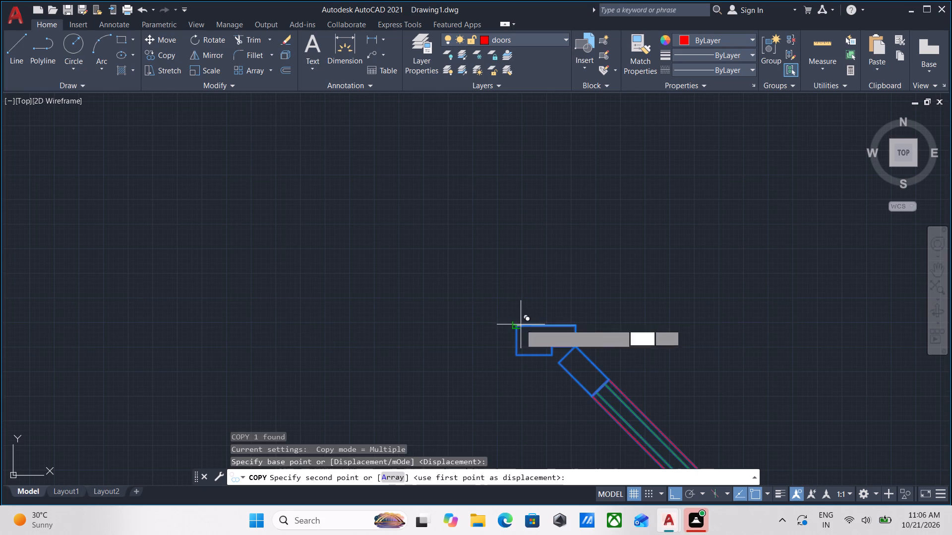
scroll(133, 317, "down", 1)
middle_click_drag(134, 316, 357, 268)
key("F8")
scroll(331, 283, "down", 2)
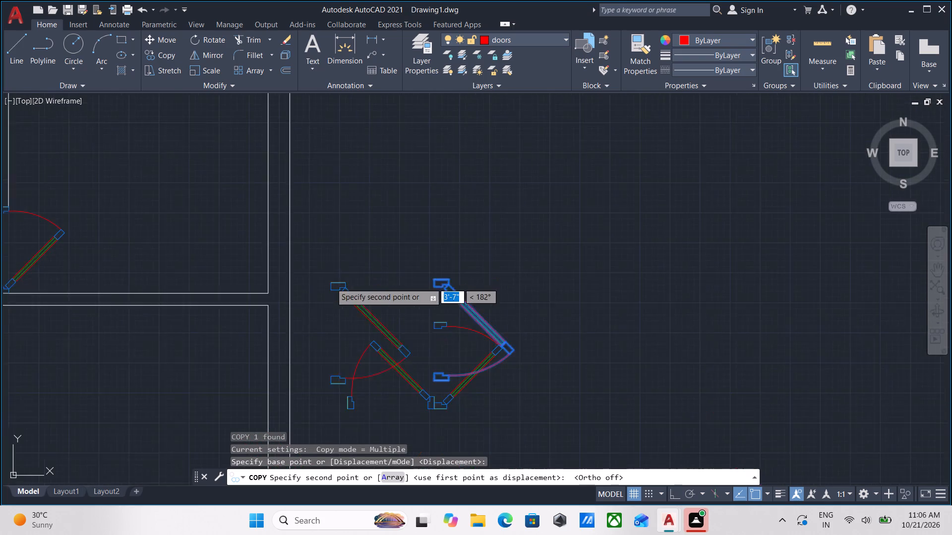
middle_click_drag(331, 283, 511, 140)
scroll(315, 240, "down", 3)
middle_click_drag(318, 235, 520, 128)
scroll(449, 219, "up", 2)
scroll(363, 202, "up", 3)
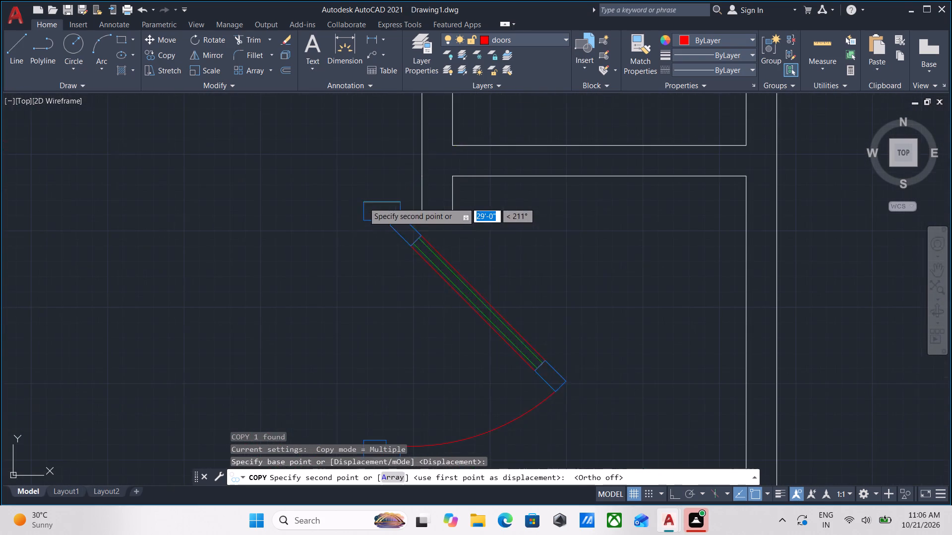
left_click(424, 213)
scroll(525, 271, "down", 1)
middle_click_drag(522, 264, 517, 242)
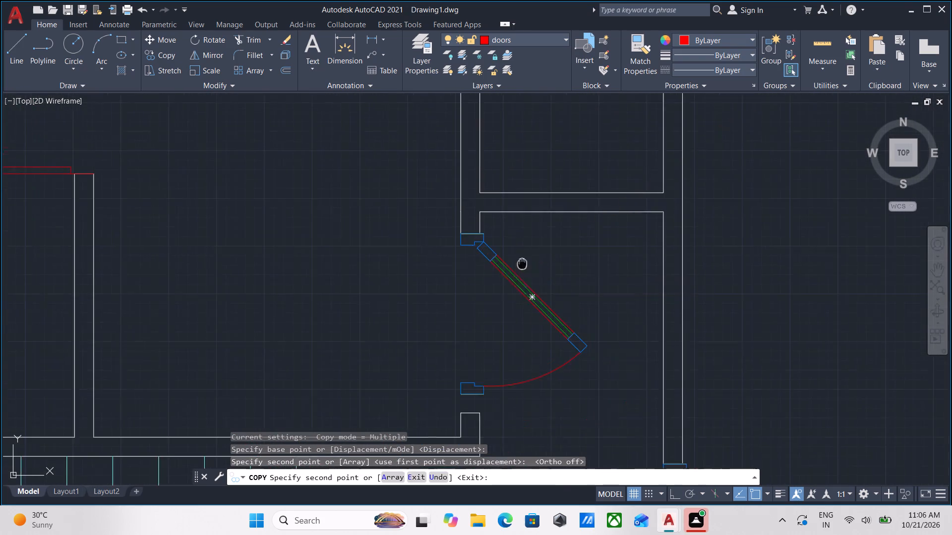
middle_click_drag(517, 242, 513, 189)
key("Escape")
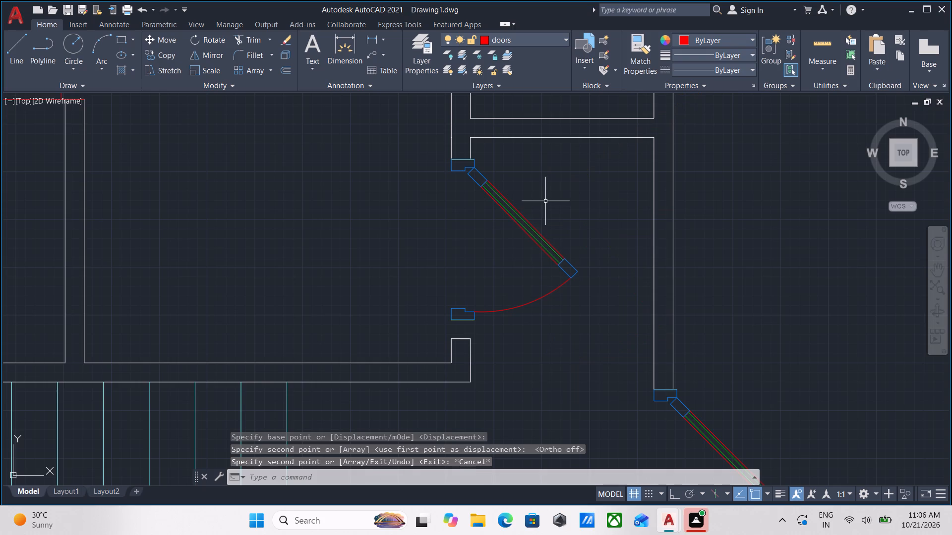
Scale the copied door by reference from its upper jamb's northwest corner, fitting the lower jamb's southwest corner to the lower wall end.
left_click(537, 214)
left_click(499, 236)
scroll(422, 217, "up", 1)
type("sca")
key("Return")
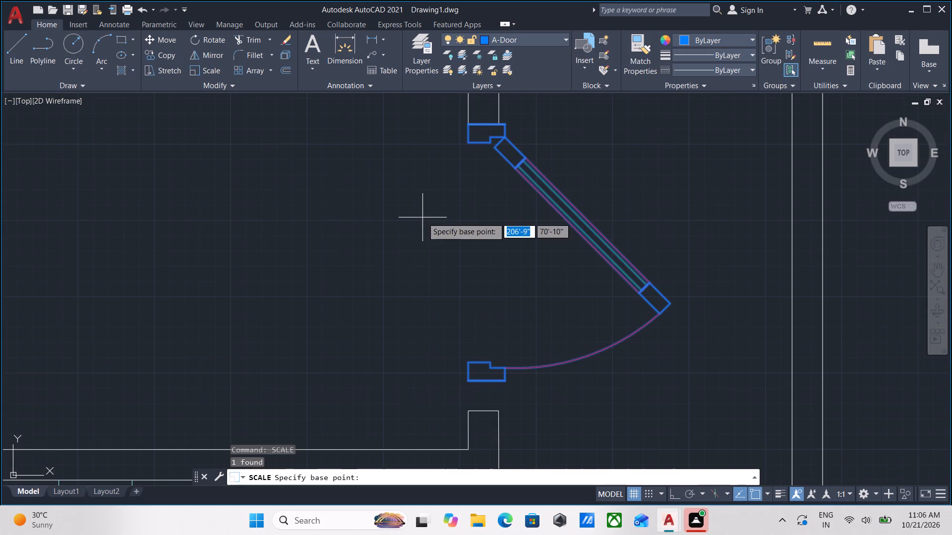
scroll(472, 151, "up", 1)
left_click(469, 108)
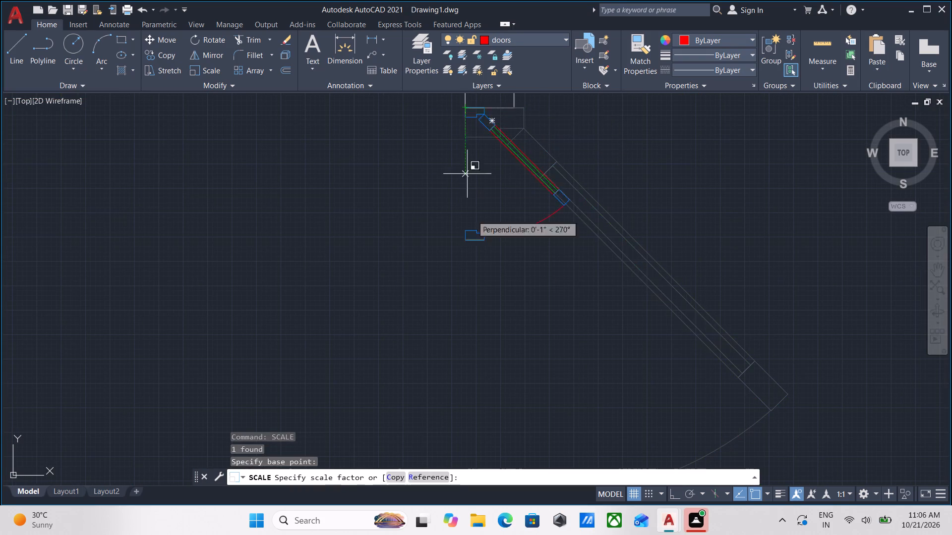
middle_click_drag(474, 274, 457, 208)
scroll(458, 216, "down", 1)
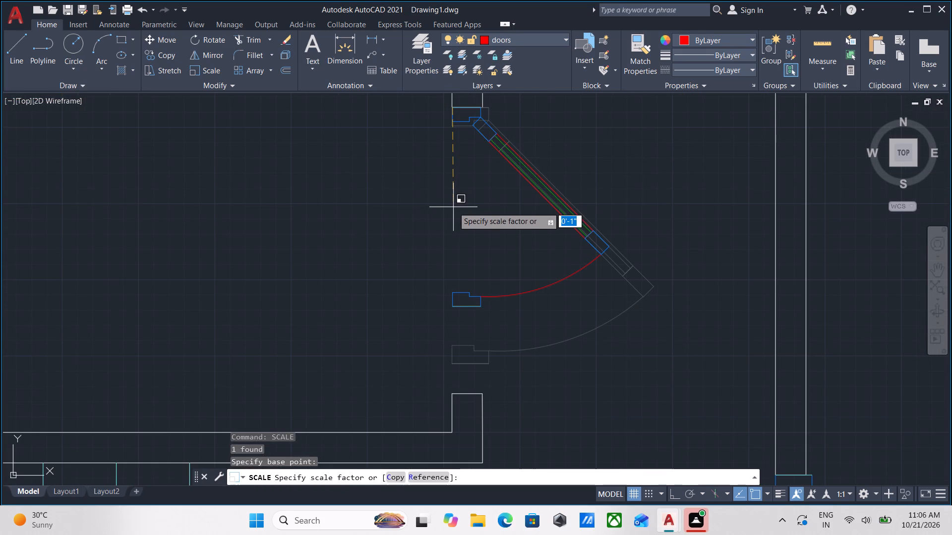
key("r")
key("Return")
middle_click_drag(456, 200, 438, 305)
scroll(434, 213, "up", 1)
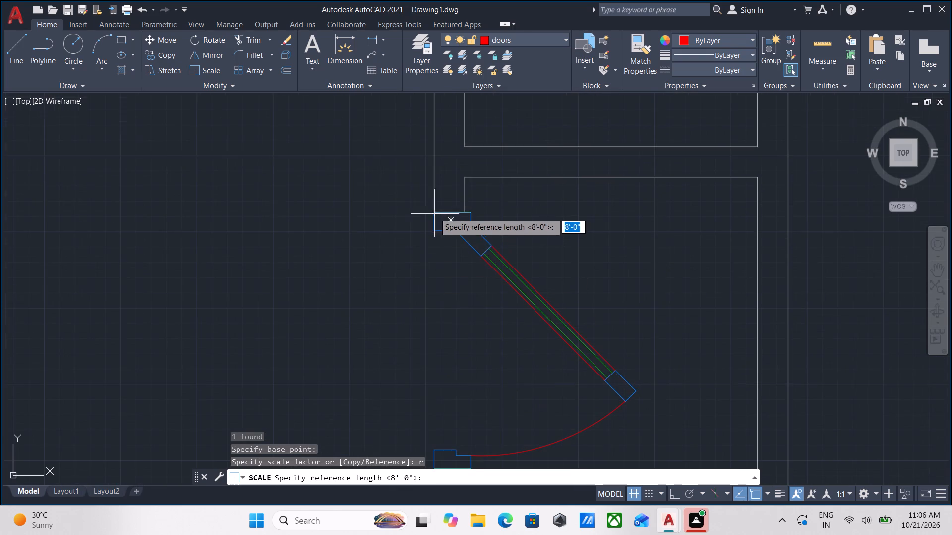
scroll(435, 213, "up", 1)
left_click(433, 214)
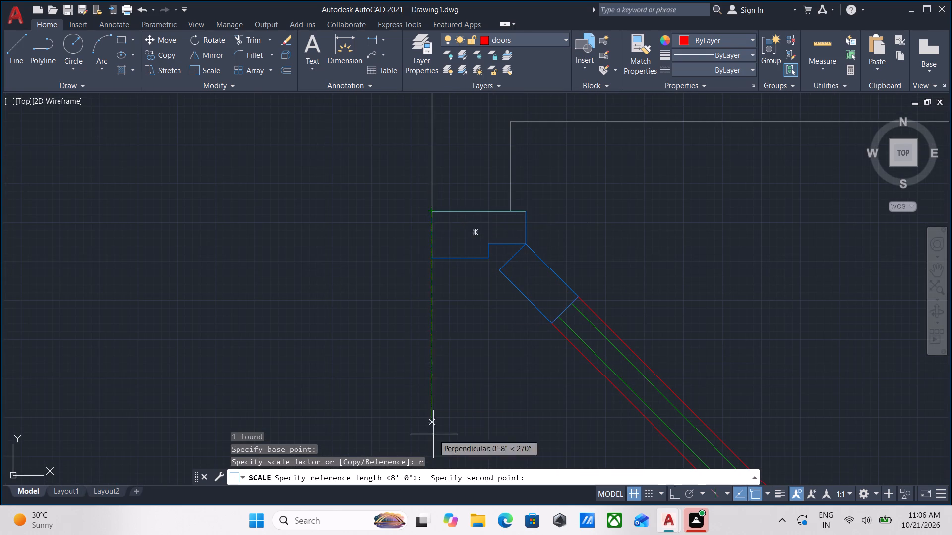
scroll(433, 434, "down", 3)
middle_click_drag(433, 434, 415, 233)
scroll(415, 342, "up", 3)
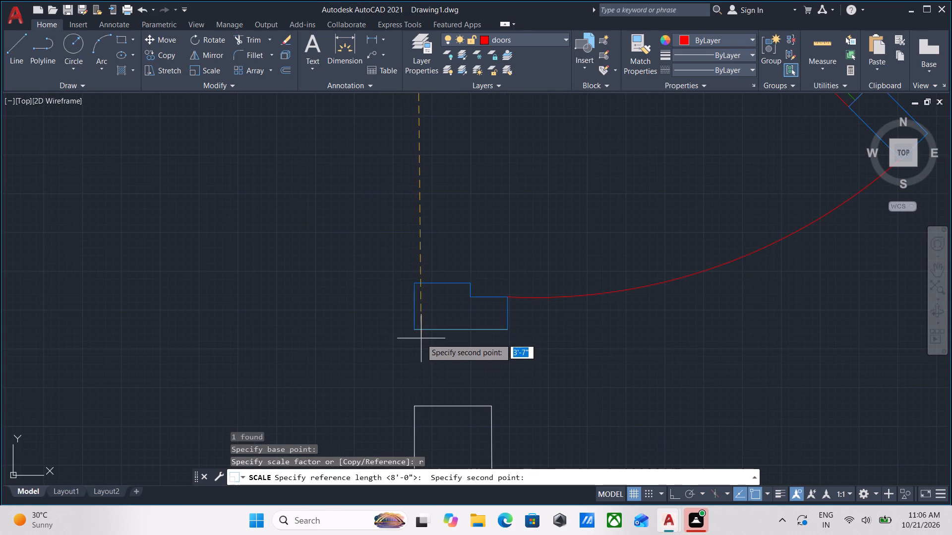
left_click(412, 328)
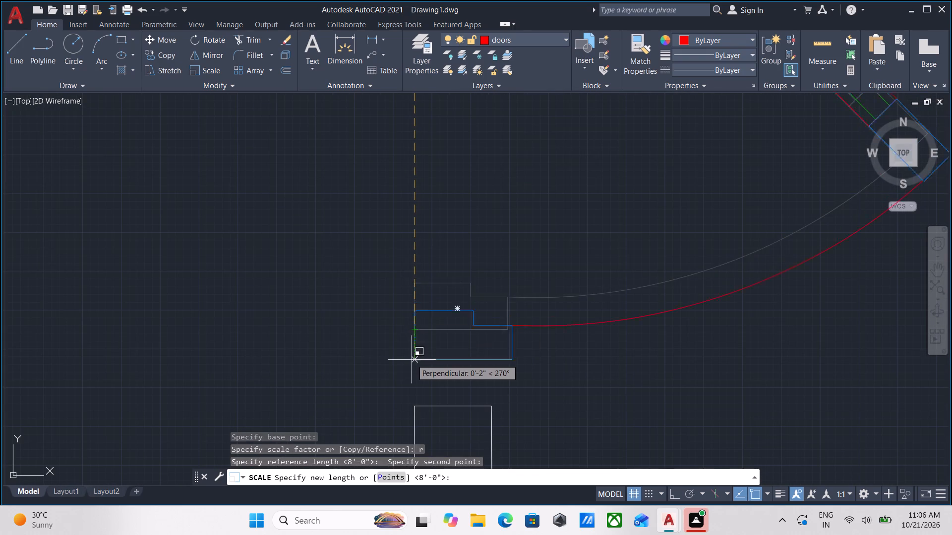
middle_click_drag(412, 360, 426, 276)
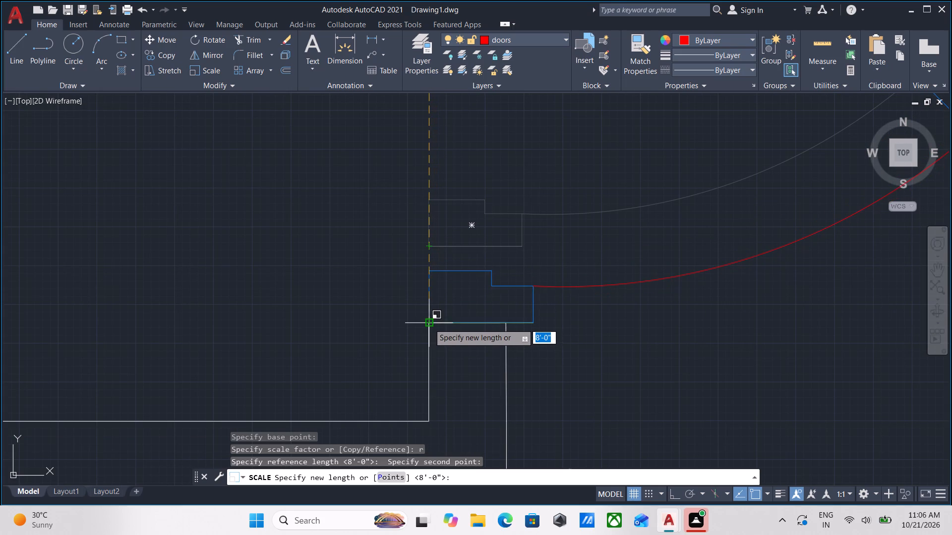
left_click(429, 323)
Examine the fitted doors around the stairs and entrance, and the openings and older plain doors in the rest of the plan.
scroll(476, 271, "down", 6)
middle_click_drag(525, 300, 476, 316)
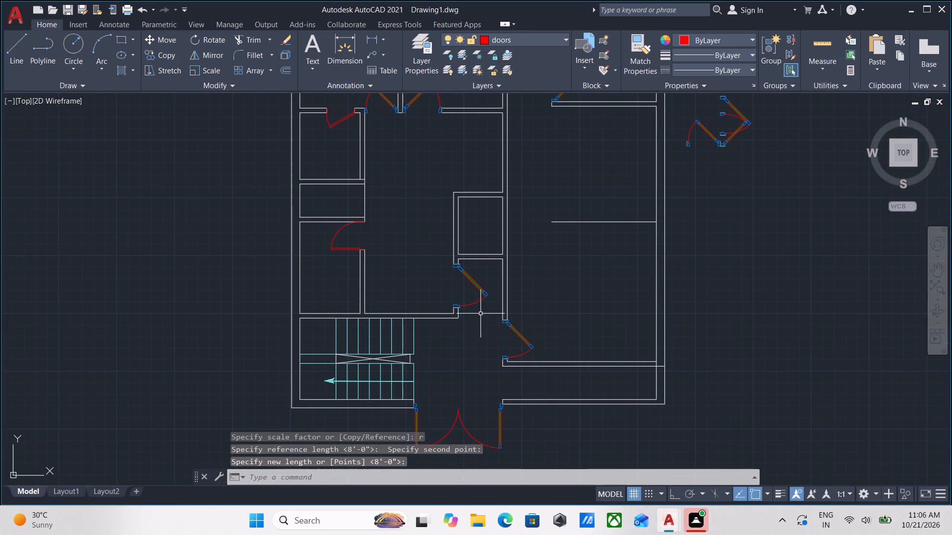
scroll(480, 314, "up", 1)
scroll(488, 315, "down", 1)
middle_click_drag(488, 315, 488, 290)
scroll(475, 274, "up", 2)
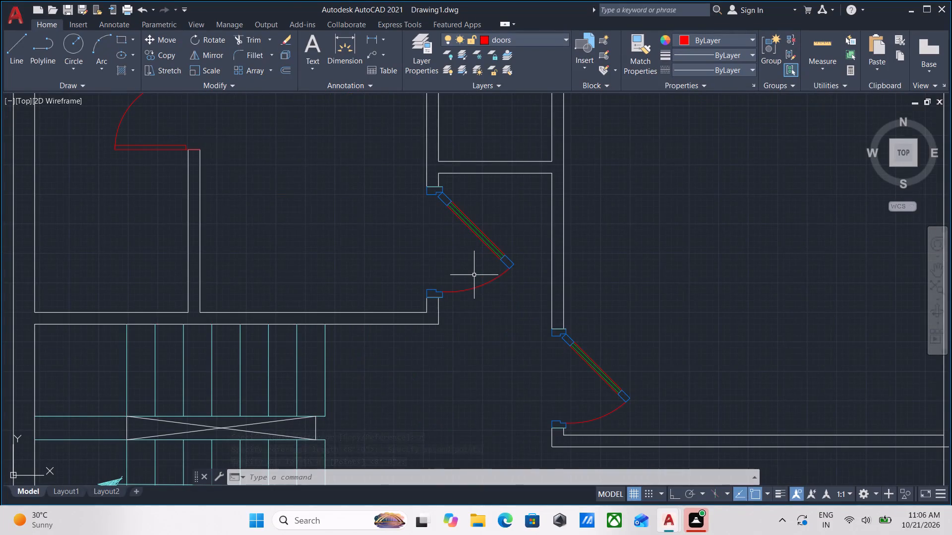
scroll(473, 276, "down", 2)
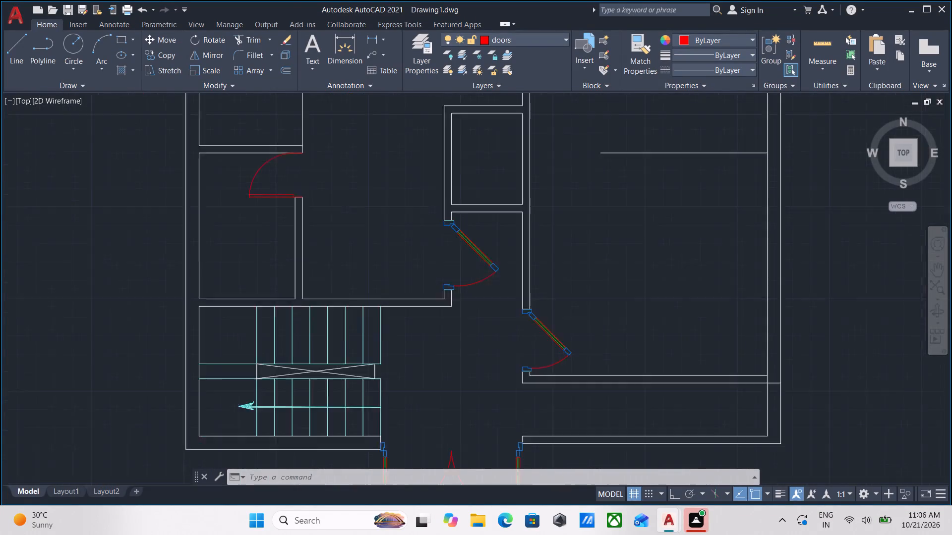
middle_click_drag(473, 276, 479, 234)
scroll(450, 287, "down", 1)
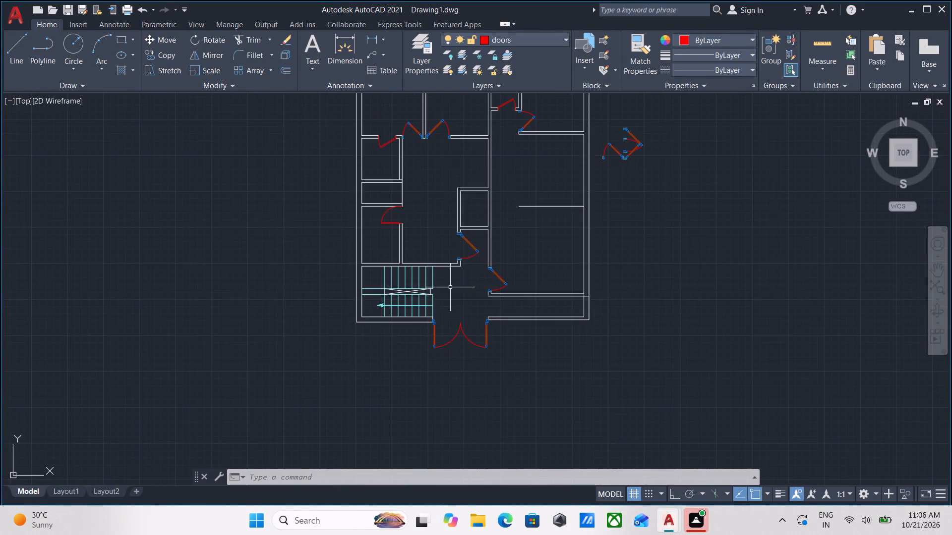
middle_click_drag(440, 302, 357, 372)
scroll(445, 340, "up", 2)
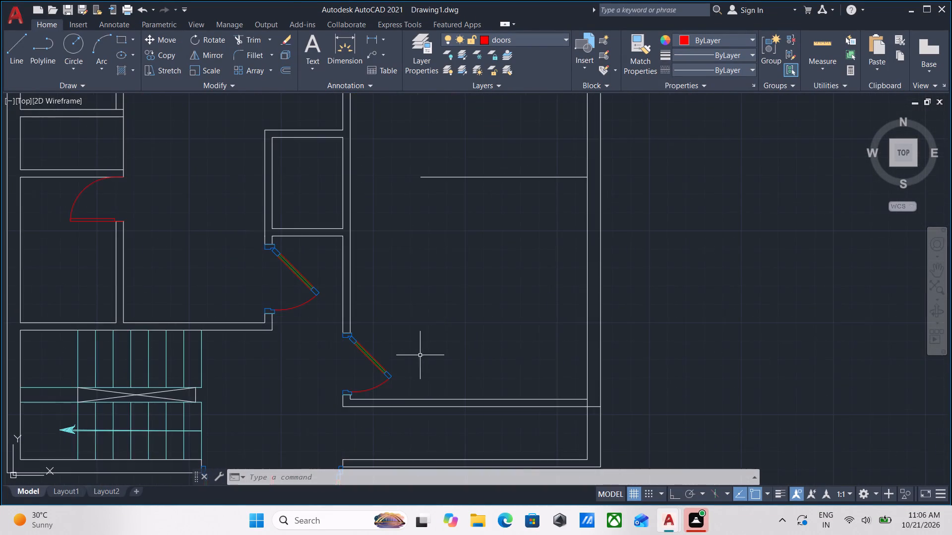
scroll(376, 375, "up", 3)
scroll(477, 332, "down", 1)
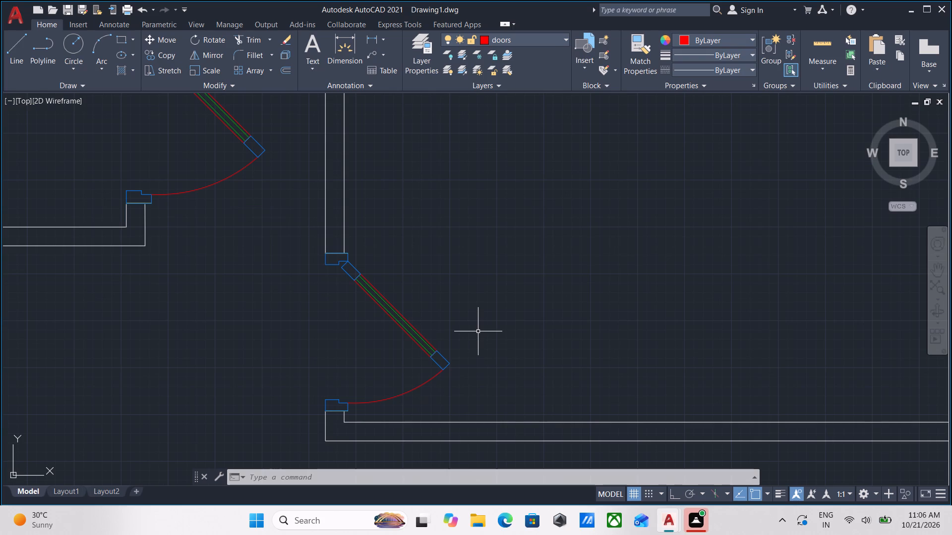
scroll(478, 331, "down", 1)
middle_click_drag(478, 331, 474, 402)
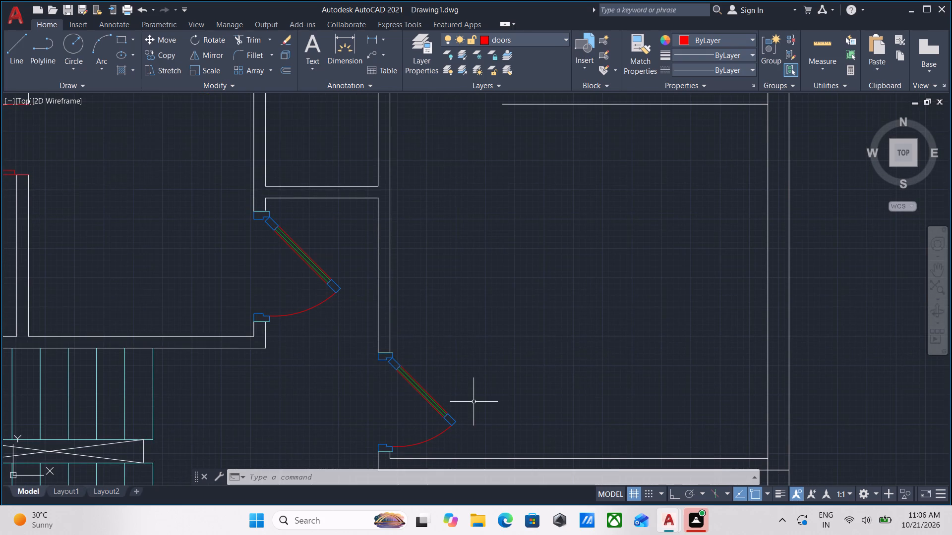
scroll(474, 402, "down", 2)
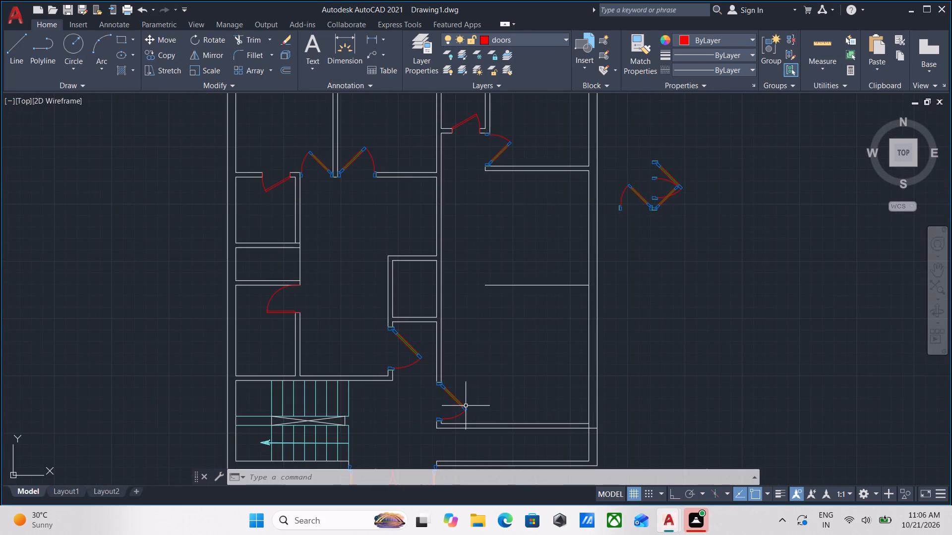
scroll(517, 370, "down", 1)
middle_click_drag(517, 370, 518, 416)
scroll(597, 345, "up", 1)
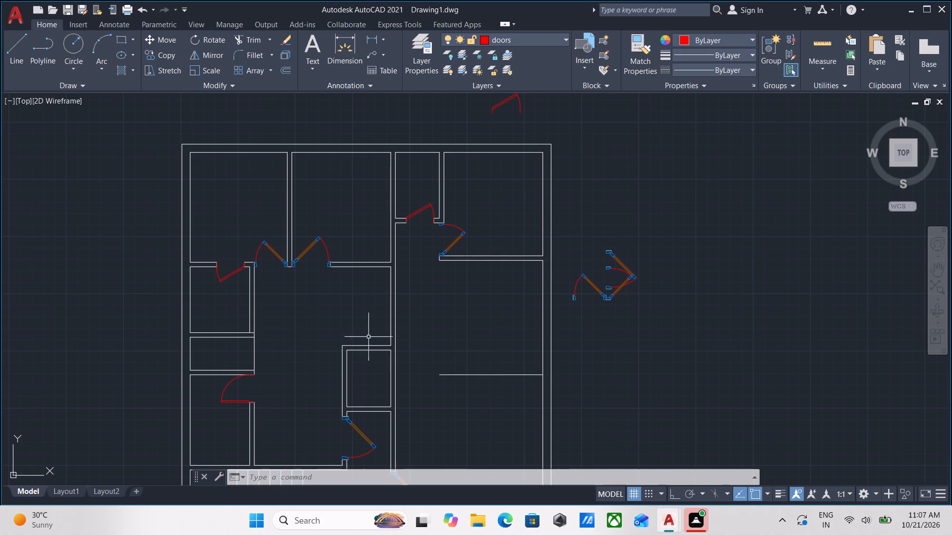
scroll(583, 285, "down", 3)
scroll(655, 220, "up", 3)
scroll(350, 374, "down", 2)
middle_click_drag(364, 325, 417, 234)
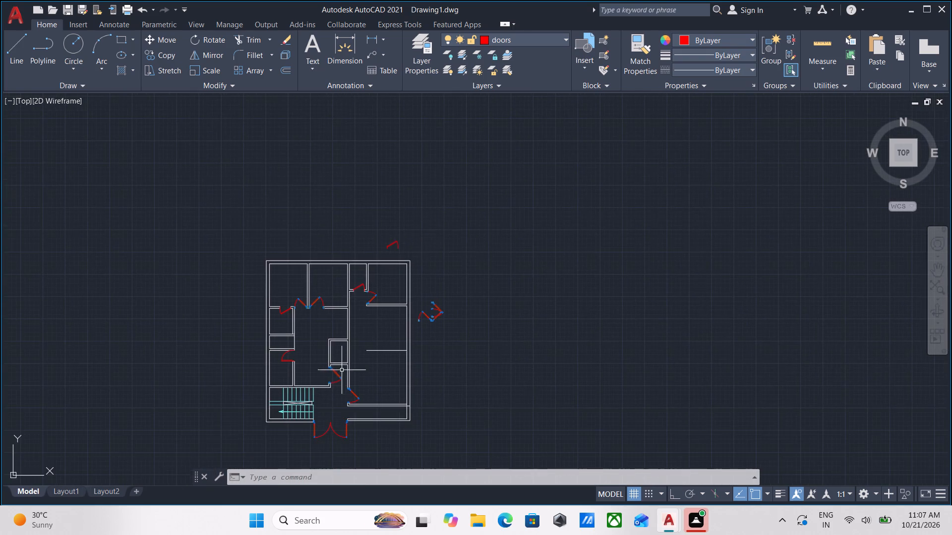
scroll(342, 371, "up", 2)
middle_click_drag(390, 356, 397, 274)
middle_click_drag(351, 373, 363, 290)
scroll(312, 350, "up", 1)
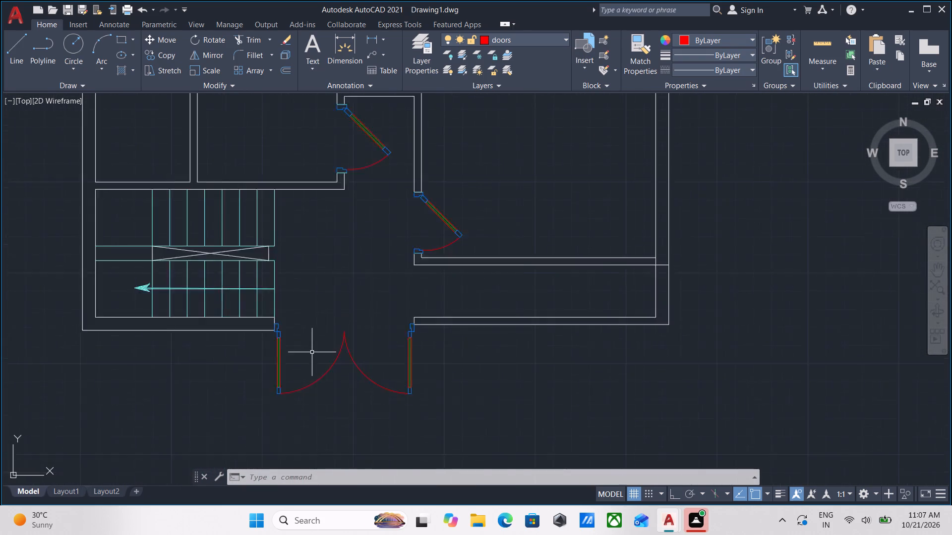
scroll(311, 352, "up", 1)
scroll(315, 351, "down", 1)
middle_click_drag(315, 351, 244, 401)
scroll(185, 365, "down", 1)
middle_click_drag(185, 365, 184, 433)
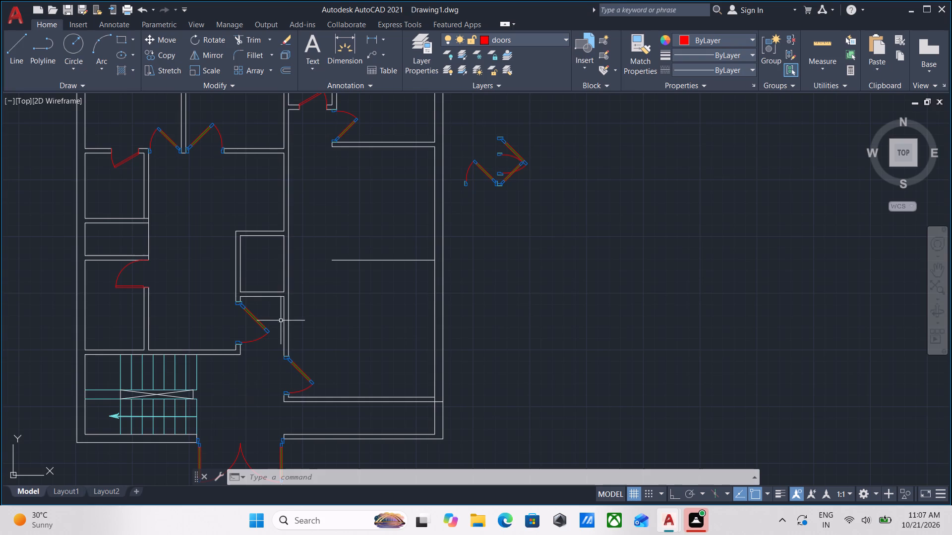
middle_click_drag(281, 321, 245, 473)
scroll(333, 299, "down", 1)
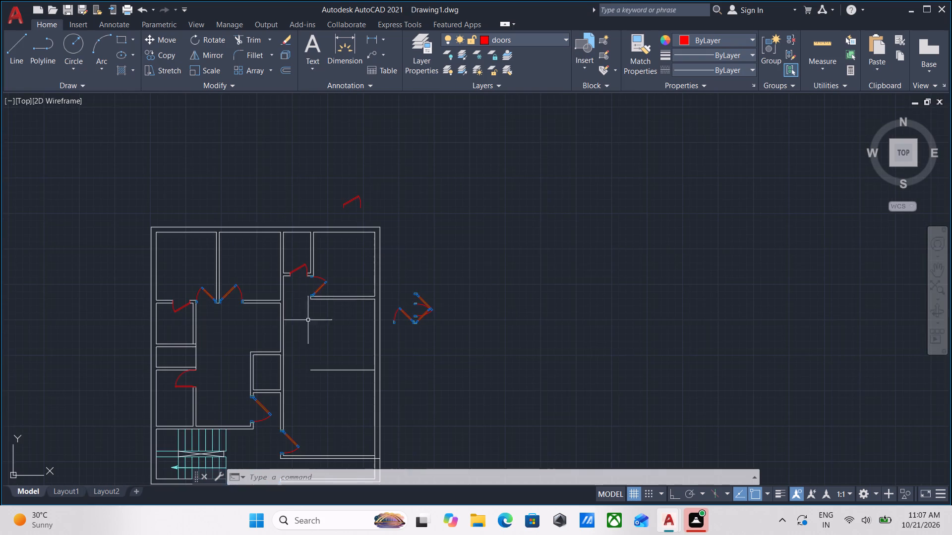
middle_click_drag(191, 322, 244, 234)
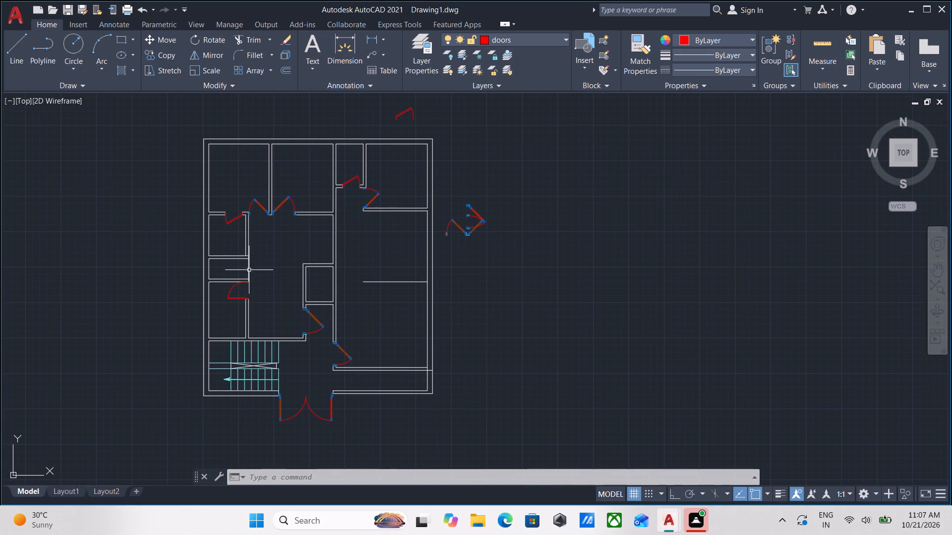
scroll(268, 321, "up", 3)
scroll(268, 321, "down", 1)
middle_click_drag(268, 321, 277, 379)
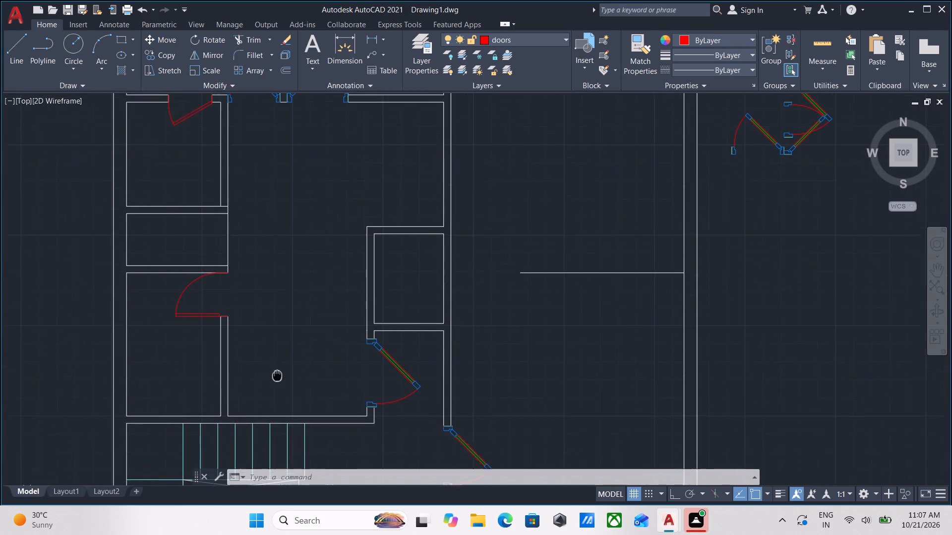
middle_click_drag(277, 379, 278, 382)
scroll(286, 312, "down", 1)
middle_click_drag(286, 316, 289, 363)
scroll(254, 366, "up", 3)
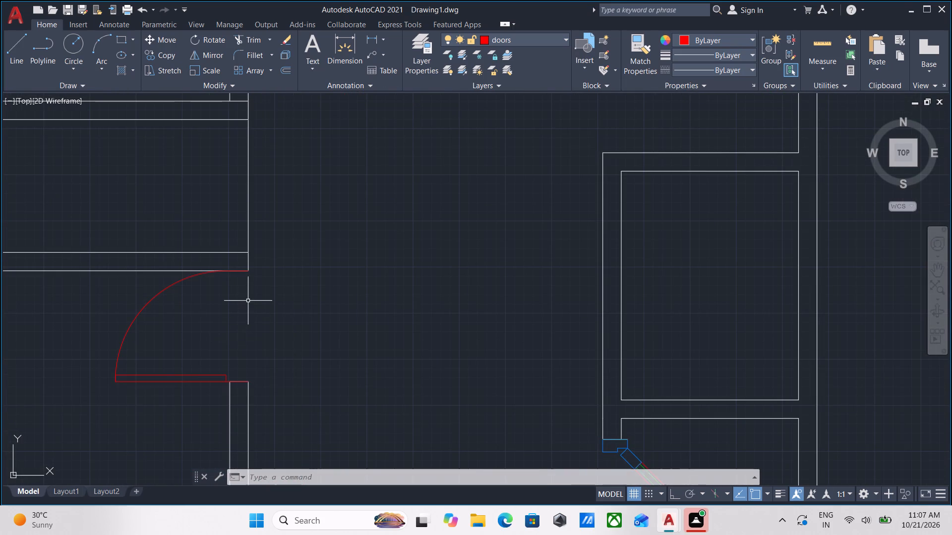
scroll(321, 298, "down", 3)
middle_click_drag(321, 298, 236, 310)
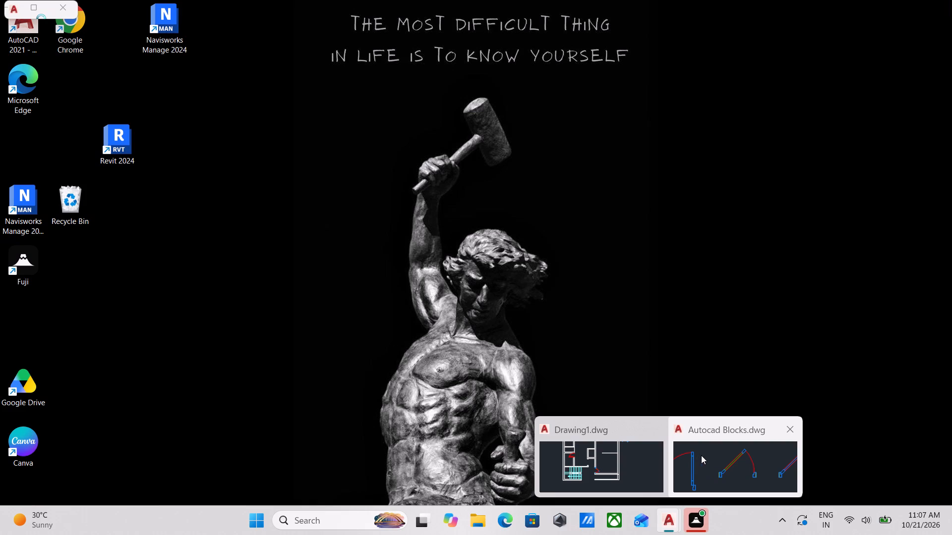
Switch to the Autocad Blocks drawing and examine the door elevations, plan-view window strips and window elevations east of the plan-view doors.
left_click(701, 455)
scroll(232, 289, "down", 1)
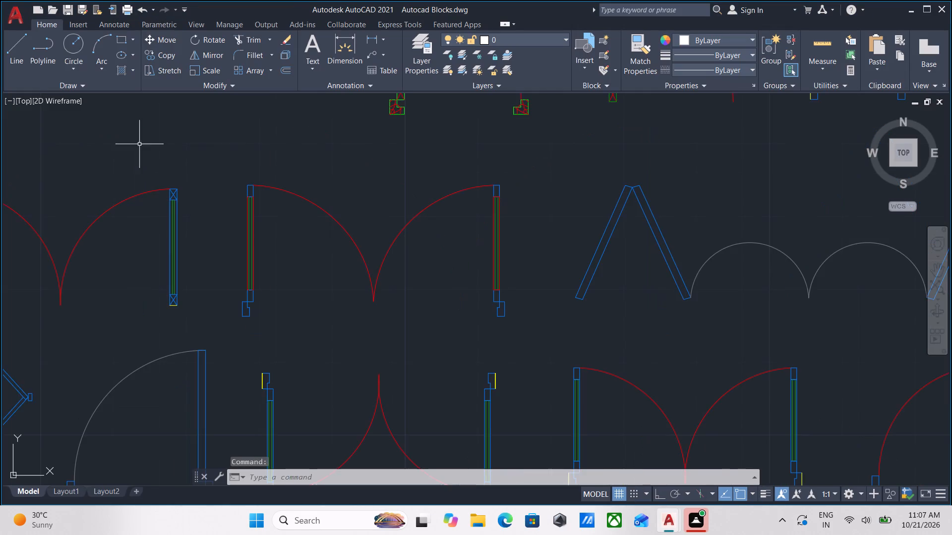
scroll(121, 118, "down", 2)
scroll(204, 230, "down", 1)
scroll(260, 349, "up", 3)
scroll(183, 268, "down", 1)
middle_click_drag(182, 268, 182, 269)
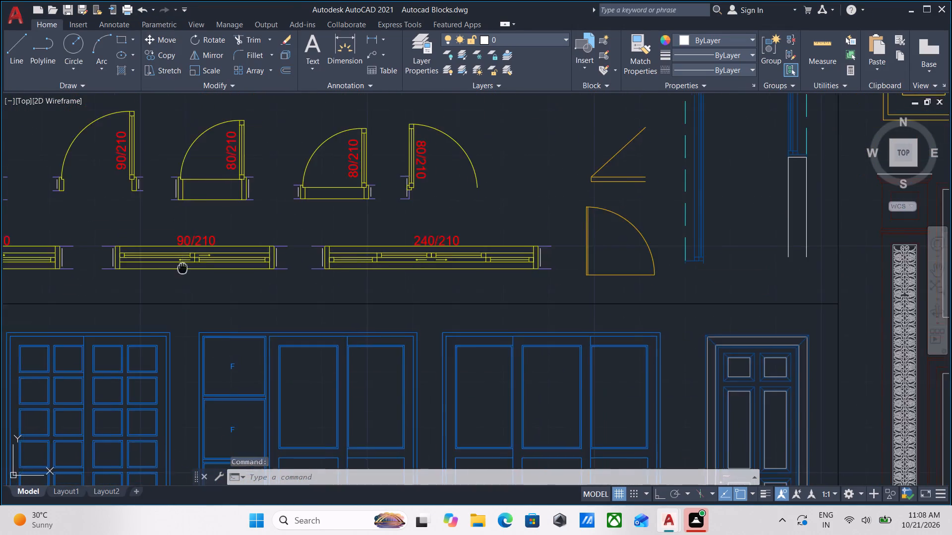
middle_click_drag(182, 269, 0, 332)
scroll(321, 266, "down", 2)
middle_click_drag(456, 267, 115, 268)
scroll(415, 261, "down", 1)
middle_click_drag(411, 261, 216, 285)
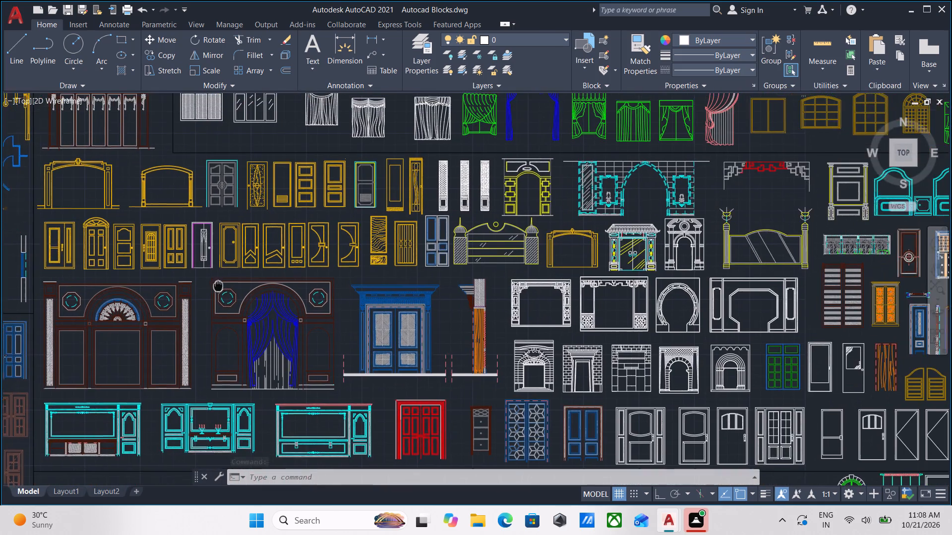
middle_click_drag(216, 285, 216, 285)
scroll(458, 237, "down", 1)
middle_click_drag(458, 237, 323, 224)
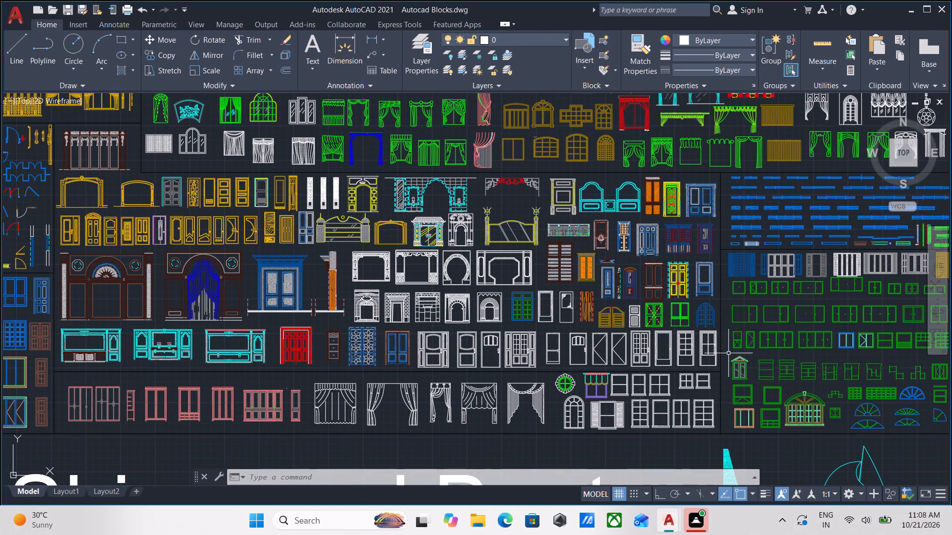
scroll(736, 375, "up", 1)
middle_click_drag(732, 365, 495, 410)
middle_click_drag(569, 285, 454, 350)
scroll(519, 265, "up", 2)
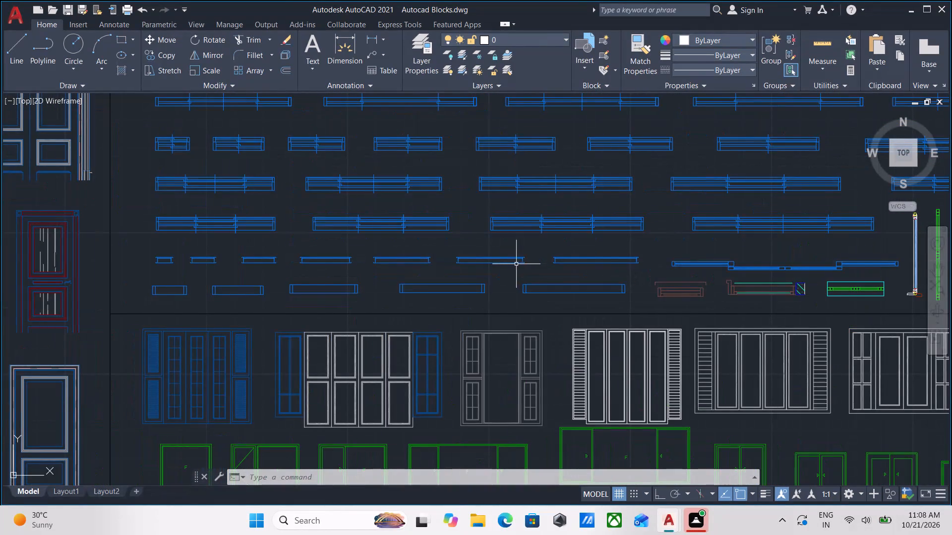
scroll(477, 272, "down", 2)
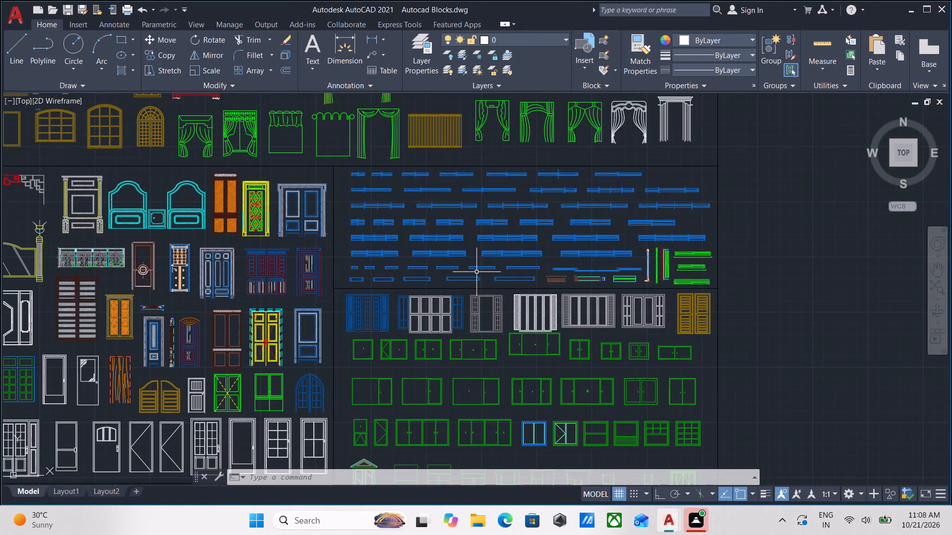
middle_click_drag(315, 263, 562, 250)
middle_click_drag(264, 270, 526, 257)
middle_click_drag(274, 287, 599, 250)
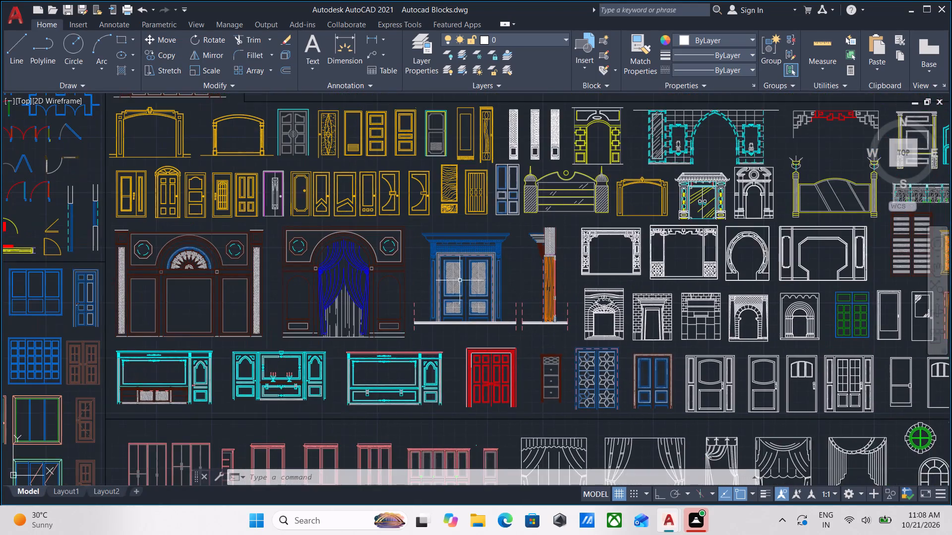
scroll(320, 294, "down", 1)
middle_click_drag(323, 292, 583, 239)
scroll(341, 272, "down", 2)
middle_click_drag(336, 272, 464, 262)
scroll(358, 258, "up", 3)
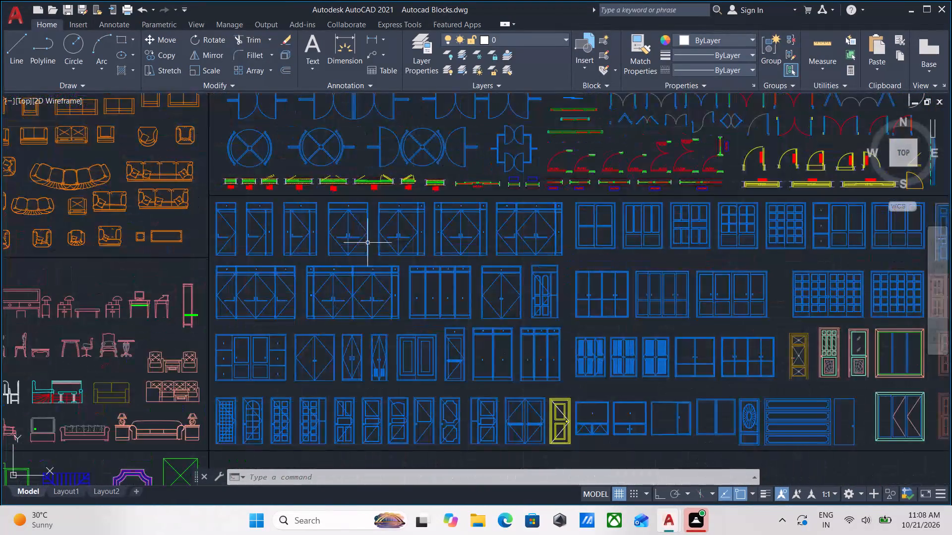
Examine the plan-view swing doors and the sliding units labelled 80/210, 90/210 and 240/210 in the Doors, Windows, & Curtains section.
middle_click_drag(408, 236, 324, 329)
scroll(529, 270, "up", 2)
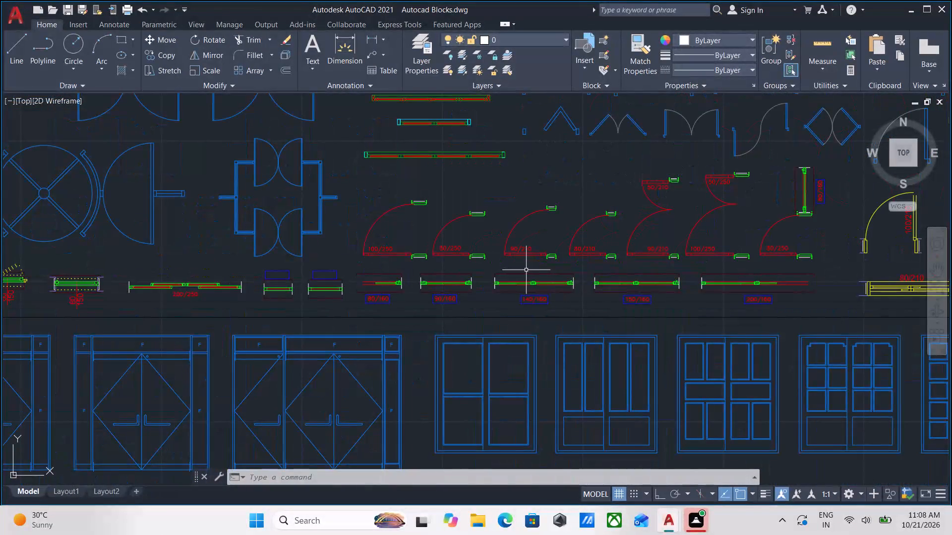
scroll(378, 287, "down", 2)
middle_click_drag(375, 287, 515, 325)
scroll(385, 295, "down", 2)
middle_click_drag(348, 304, 352, 349)
middle_click_drag(480, 274, 377, 351)
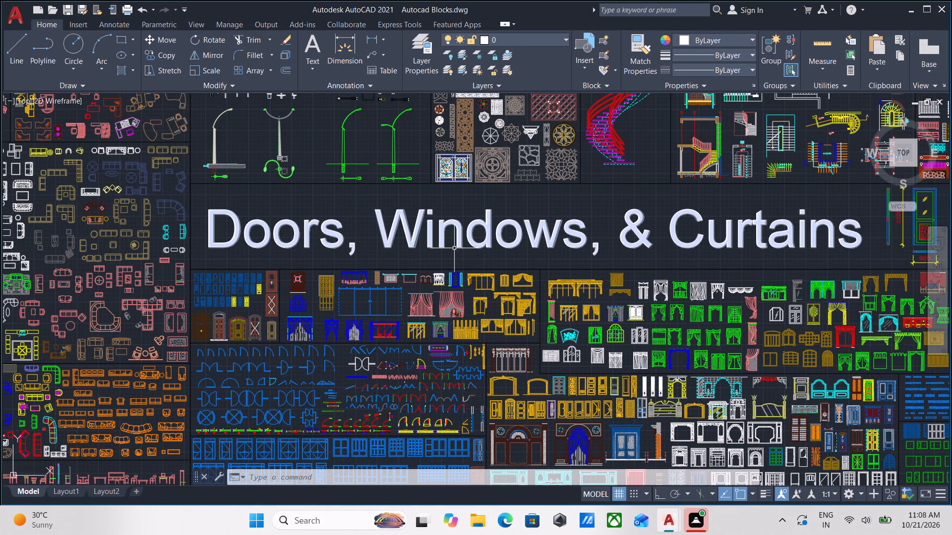
scroll(446, 253, "down", 1)
middle_click_drag(558, 360, 546, 284)
scroll(438, 280, "up", 3)
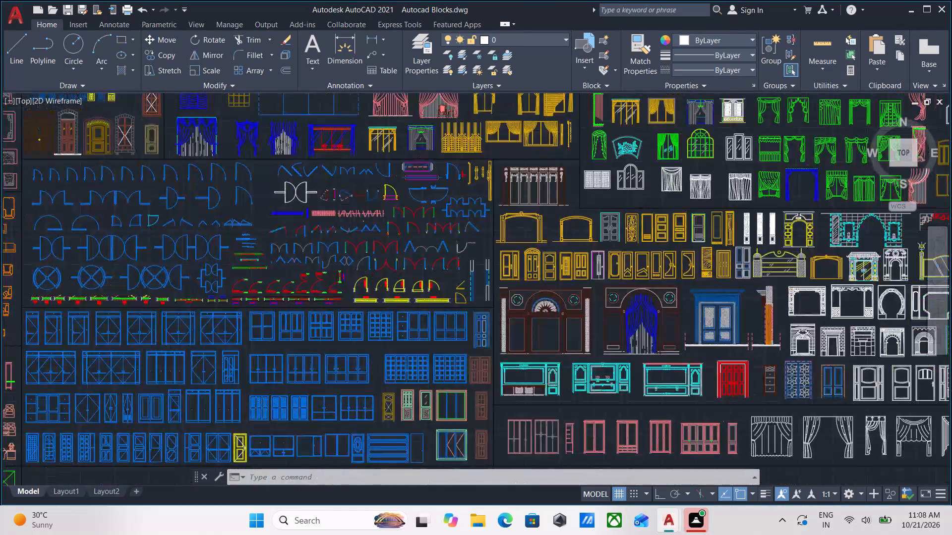
scroll(323, 320, "up", 2)
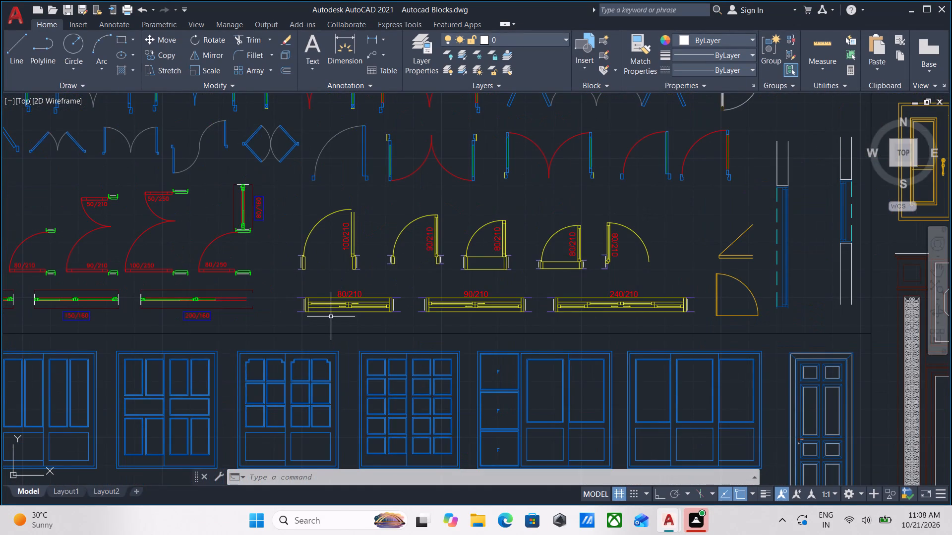
scroll(338, 313, "down", 2)
middle_click_drag(340, 312, 471, 309)
scroll(469, 309, "up", 2)
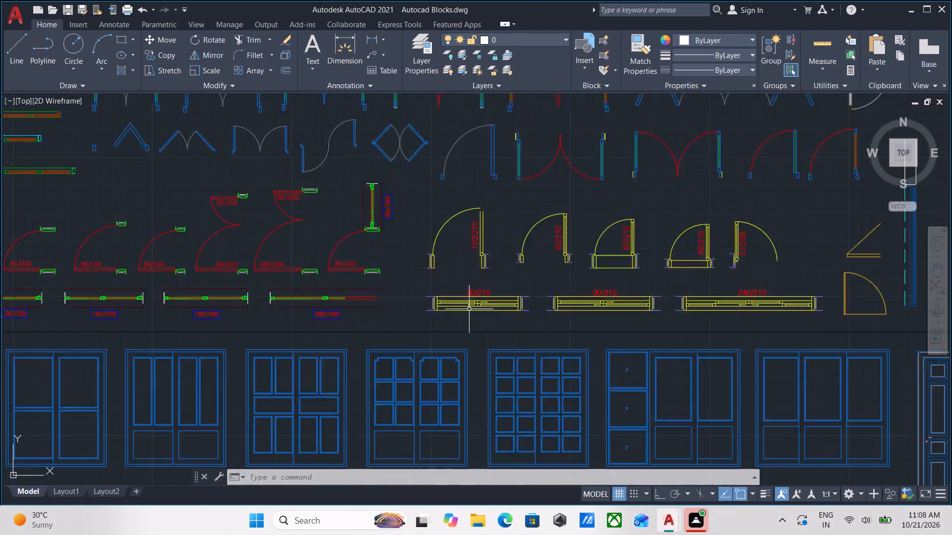
scroll(469, 309, "up", 1)
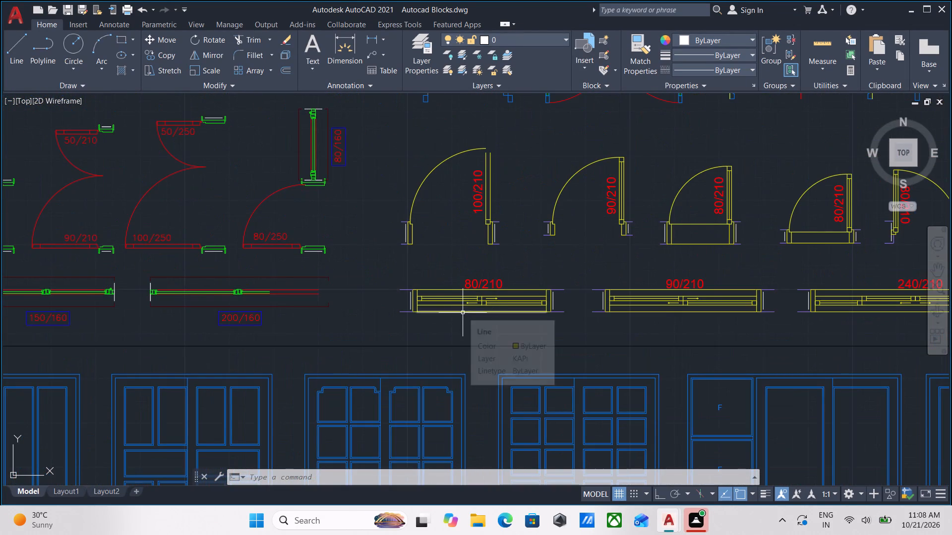
scroll(346, 325, "down", 3)
middle_click_drag(346, 325, 355, 320)
scroll(358, 318, "down", 1)
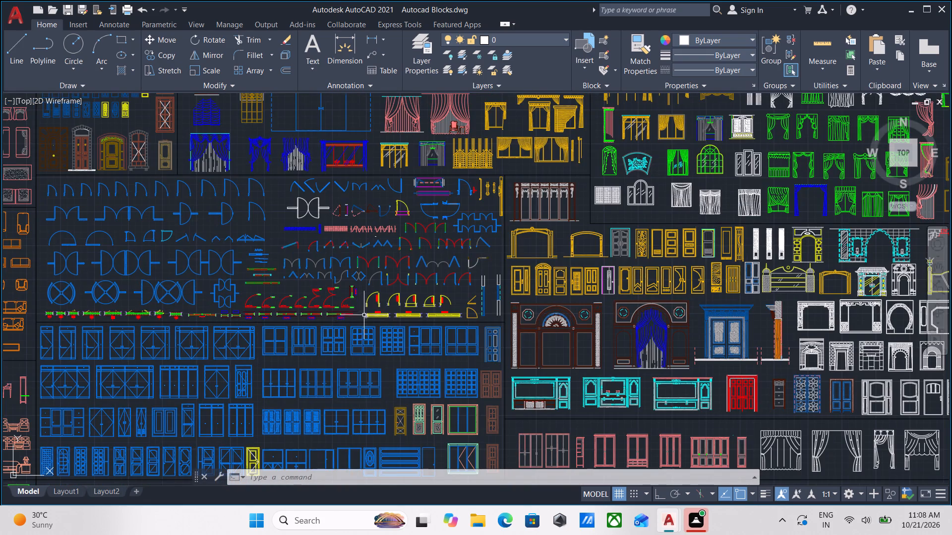
scroll(364, 315, "down", 2)
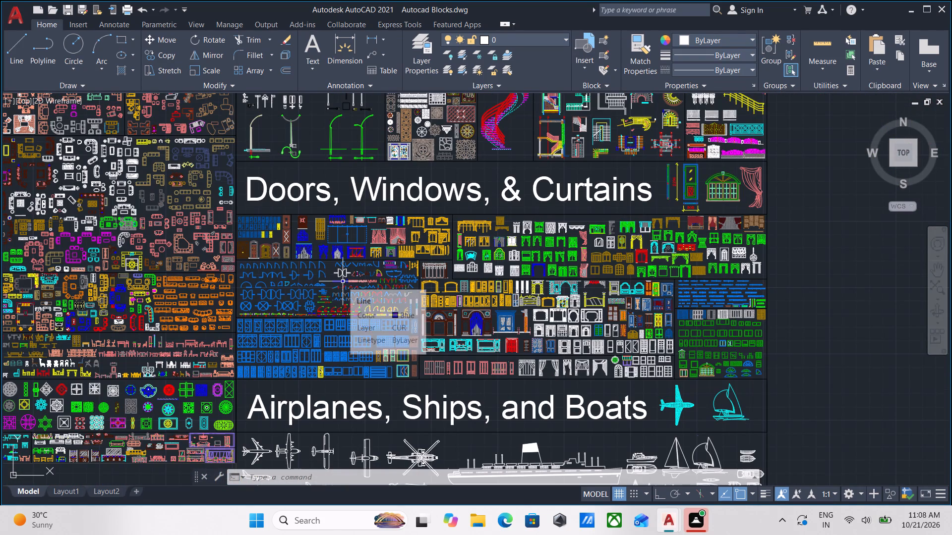
Examine the curtain, window and door elevations directly below the Doors, Windows, & Curtains heading.
scroll(396, 264, "up", 3)
middle_click_drag(361, 251, 211, 309)
scroll(211, 309, "up", 1)
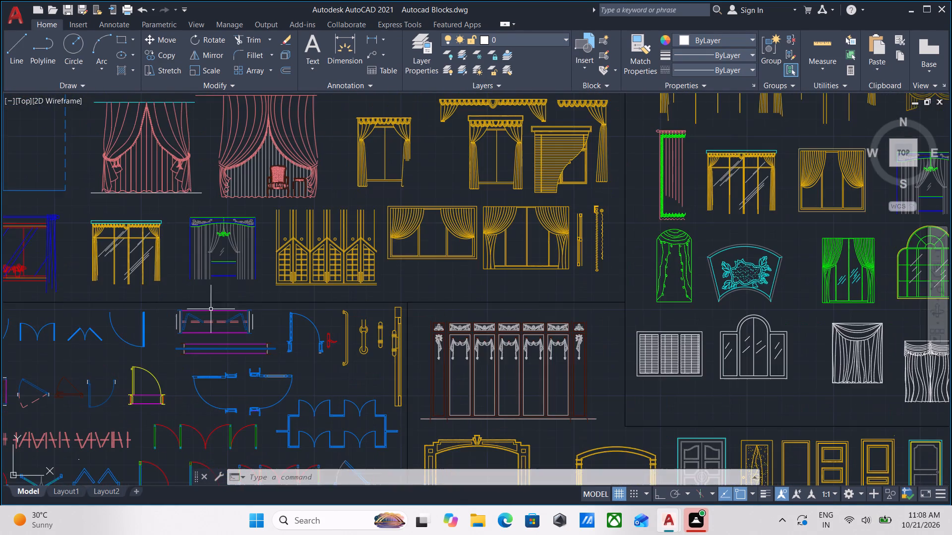
middle_click_drag(390, 264, 159, 306)
scroll(346, 282, "down", 1)
middle_click_drag(344, 283, 337, 308)
scroll(338, 302, "down", 1)
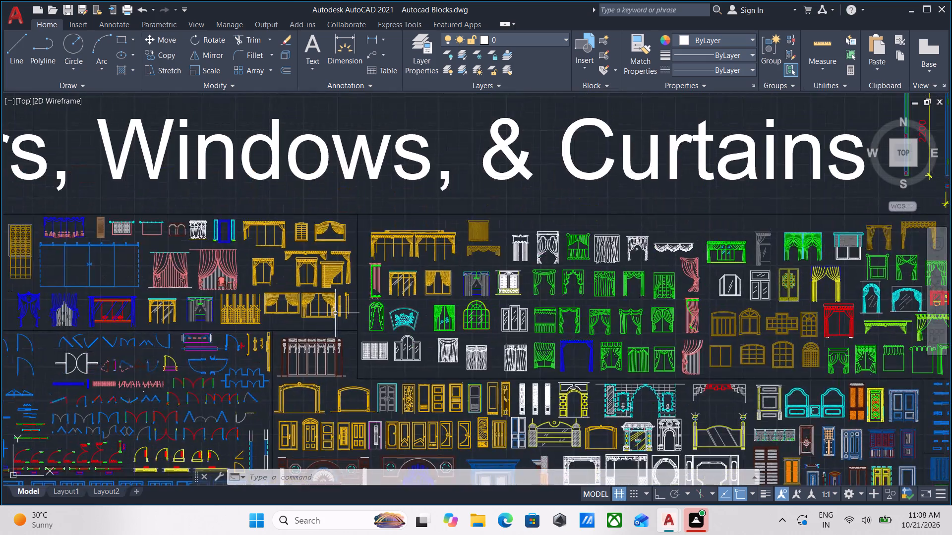
scroll(242, 314, "down", 1)
middle_click_drag(242, 314, 544, 337)
scroll(353, 309, "up", 2)
scroll(217, 321, "up", 2)
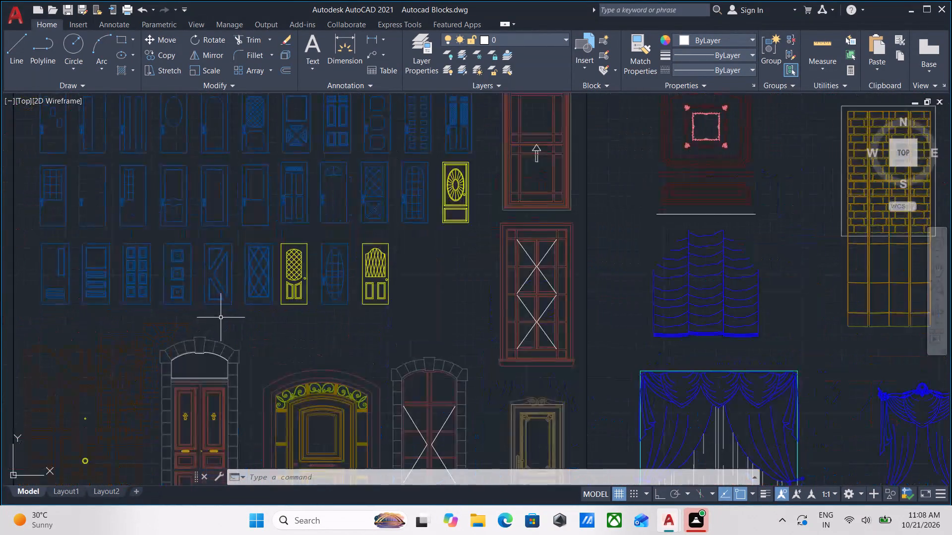
scroll(228, 313, "down", 2)
middle_click_drag(231, 307, 304, 193)
middle_click_drag(367, 329, 328, 235)
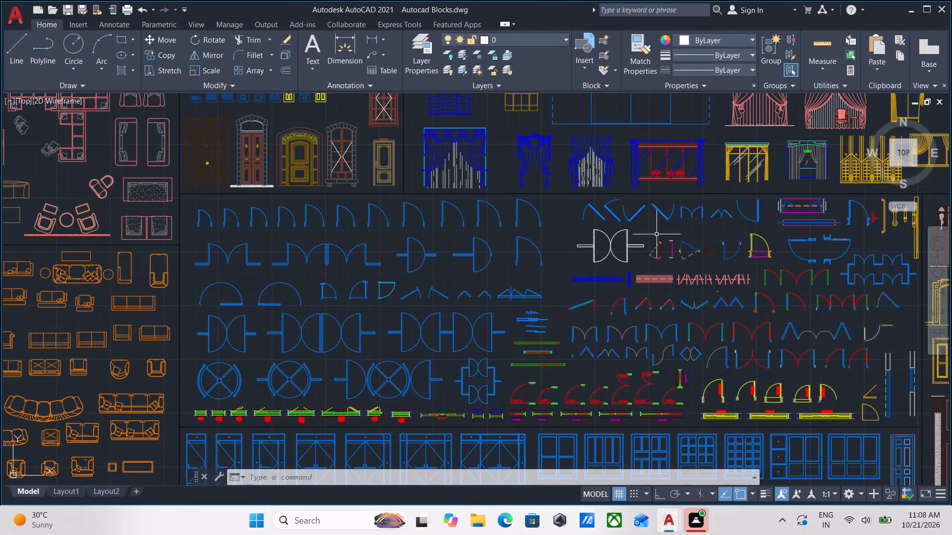
Examine the labelled plan-view doors and the row of plan-view window blocks beneath the revolving doors.
scroll(662, 230, "up", 1)
middle_click_drag(662, 230, 486, 191)
middle_click_drag(601, 319, 550, 287)
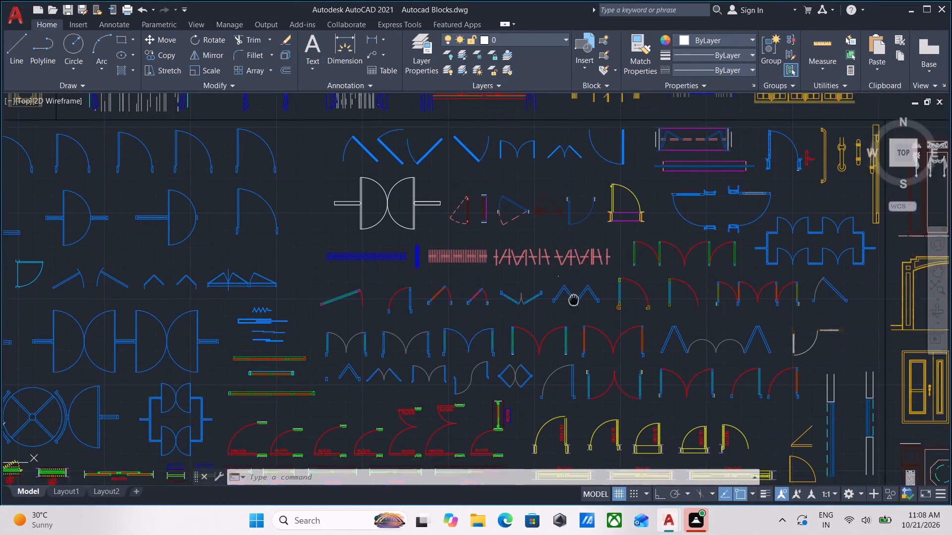
middle_click_drag(550, 287, 444, 249)
scroll(394, 384, "up", 1)
middle_click_drag(378, 376, 395, 267)
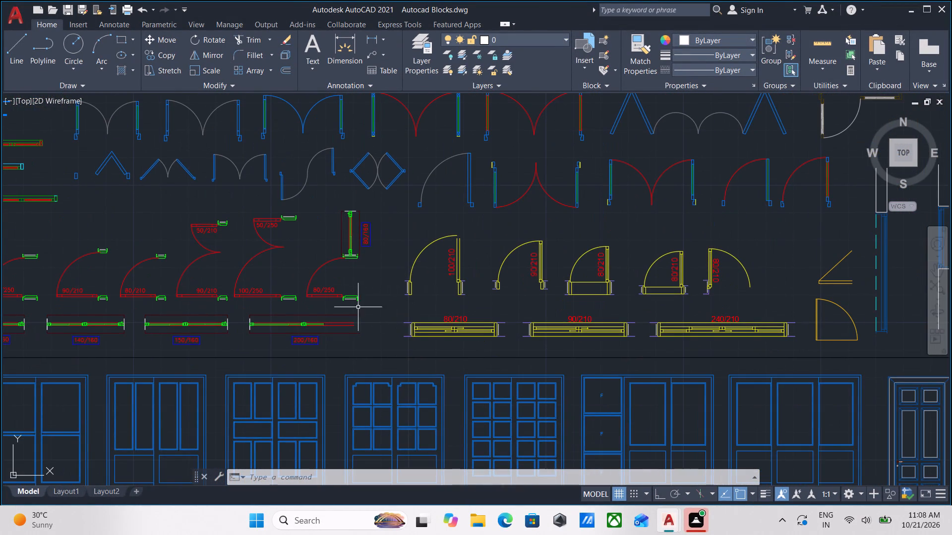
middle_click_drag(262, 295, 366, 266)
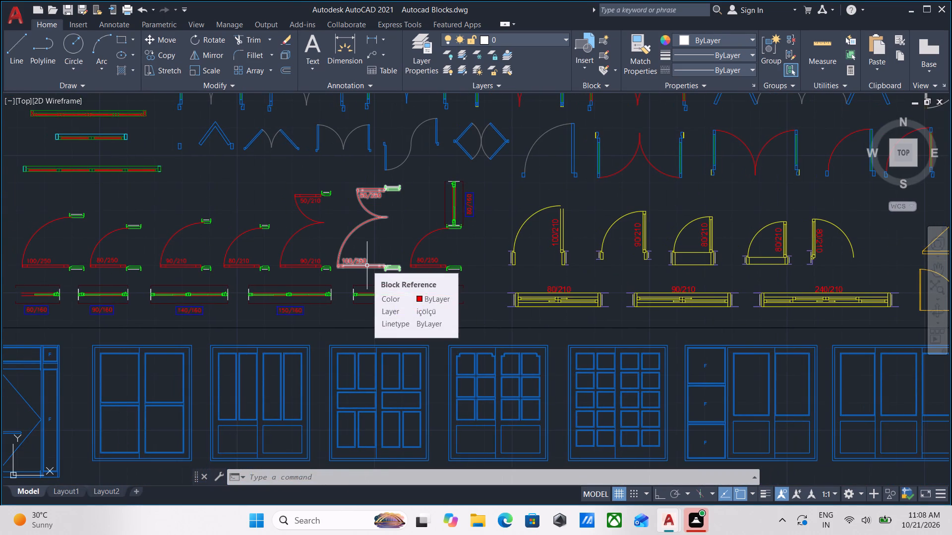
scroll(381, 267, "down", 2)
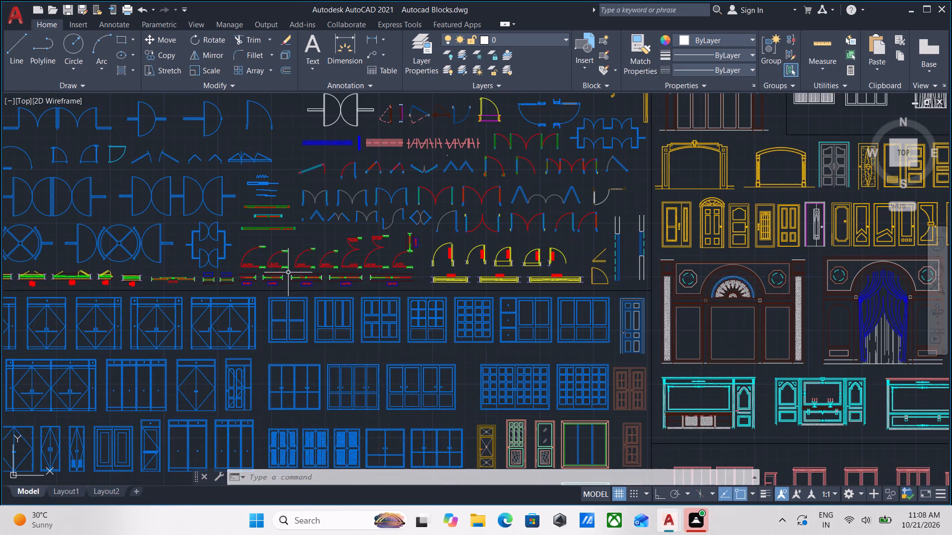
middle_click_drag(255, 274, 560, 272)
scroll(307, 285, "up", 2)
scroll(307, 285, "down", 1)
middle_click_drag(307, 285, 341, 293)
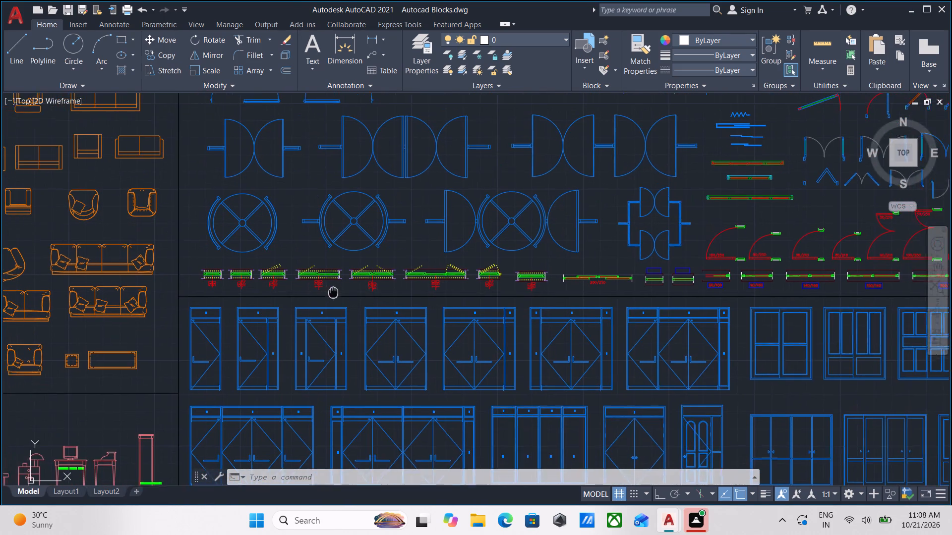
middle_click_drag(341, 293, 358, 294)
scroll(357, 286, "up", 3)
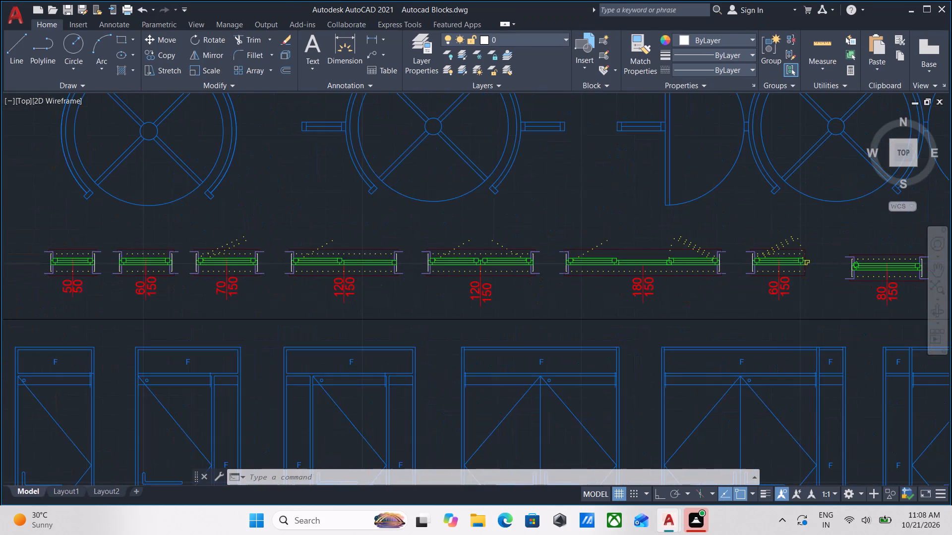
scroll(357, 286, "down", 5)
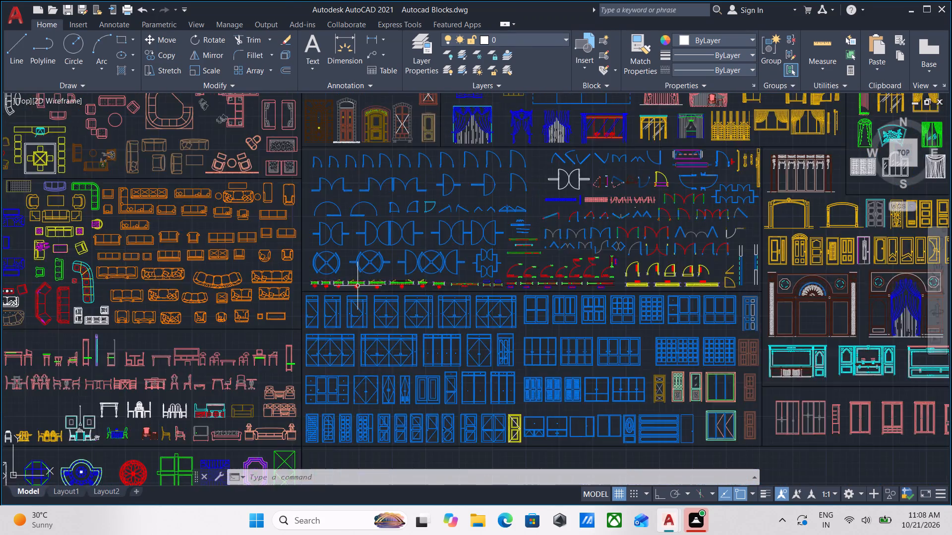
scroll(357, 286, "down", 2)
scroll(495, 336, "up", 2)
Examine the plan-view swing, double and folding doors and the door handles in the eastern part of the plan-view door section.
middle_click_drag(440, 196, 458, 314)
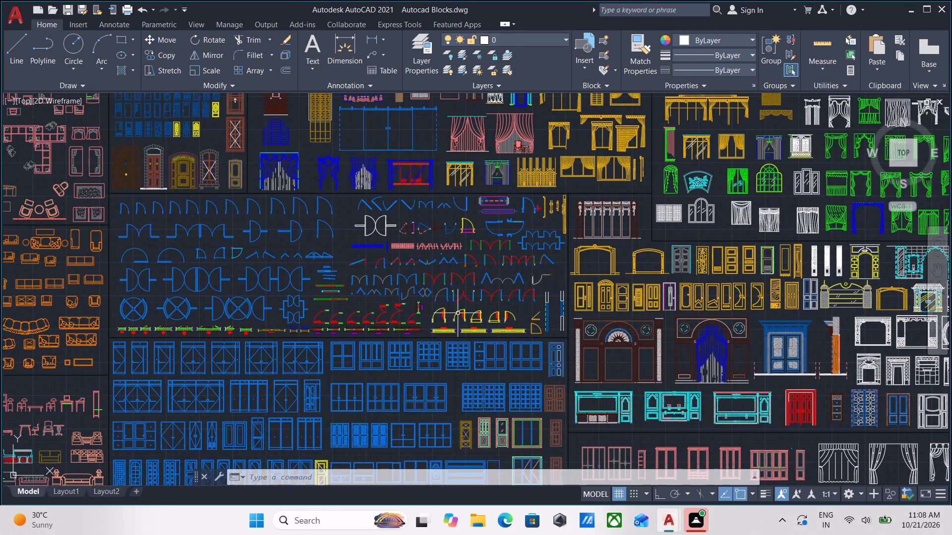
scroll(486, 227, "up", 3)
middle_click_drag(496, 229, 387, 396)
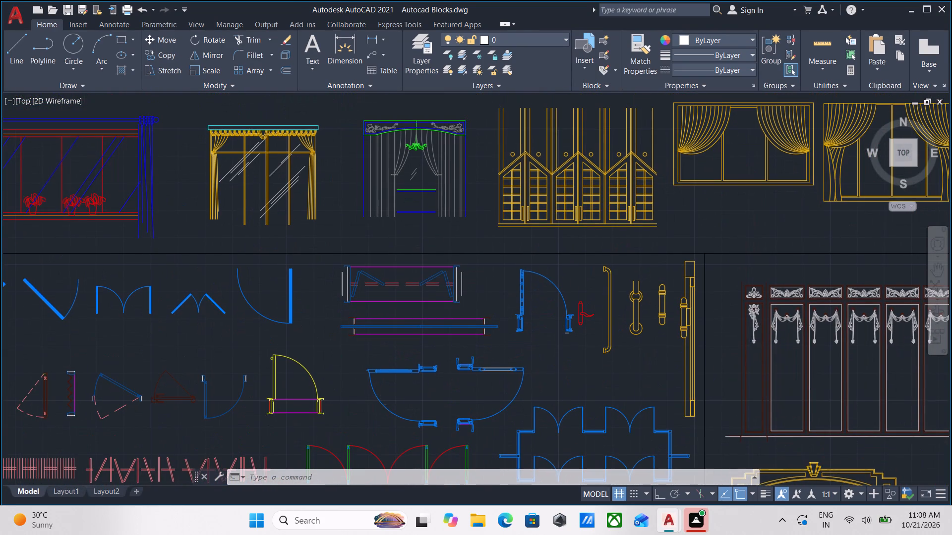
middle_click_drag(401, 388, 475, 333)
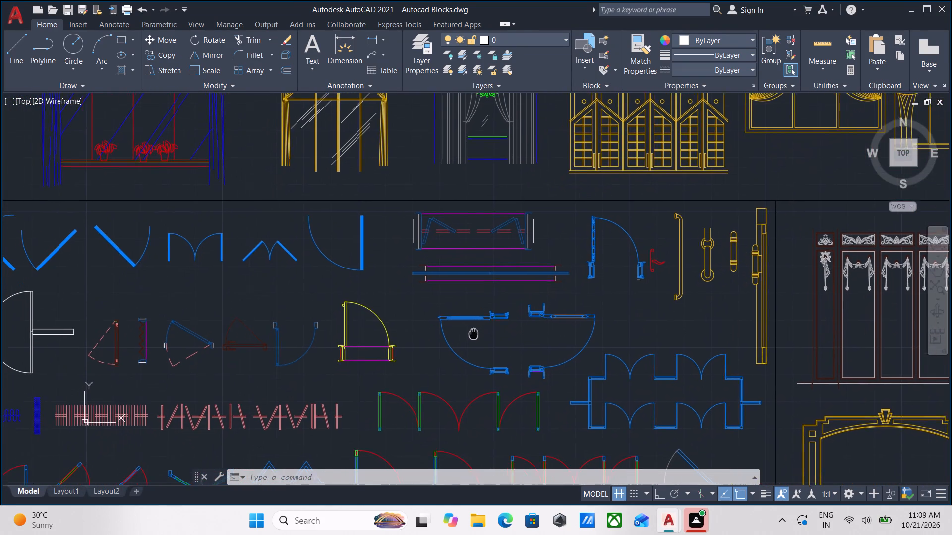
middle_click_drag(475, 333, 476, 333)
middle_click_drag(511, 362, 482, 272)
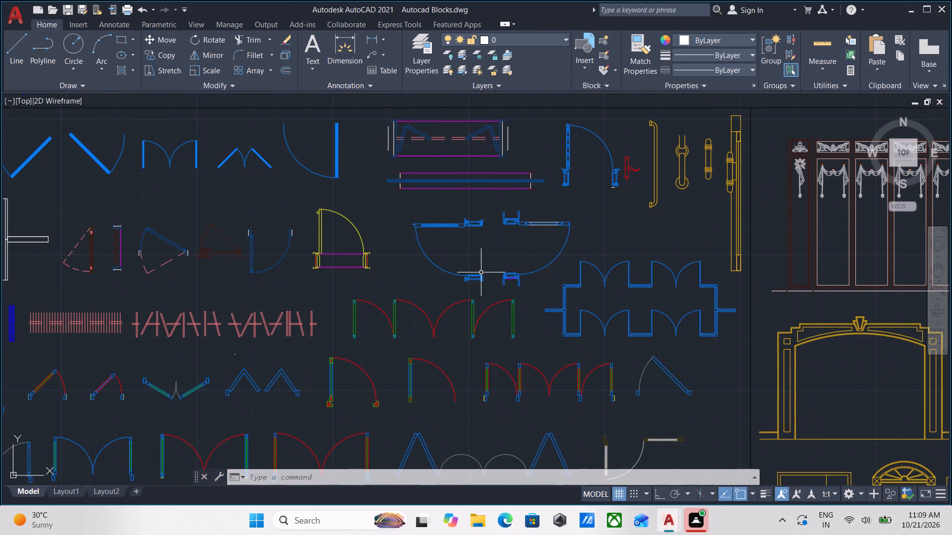
scroll(583, 335, "down", 2)
scroll(526, 417, "up", 1)
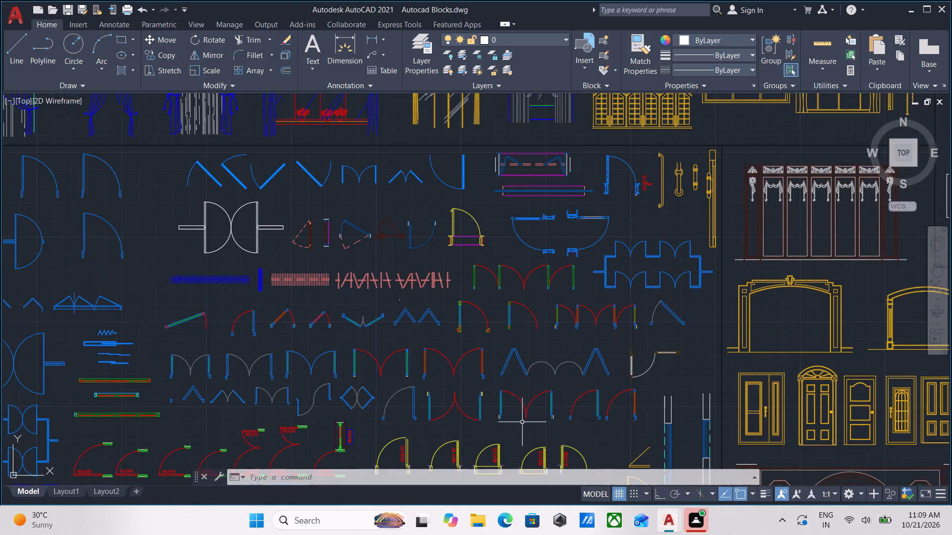
middle_click_drag(518, 418, 496, 313)
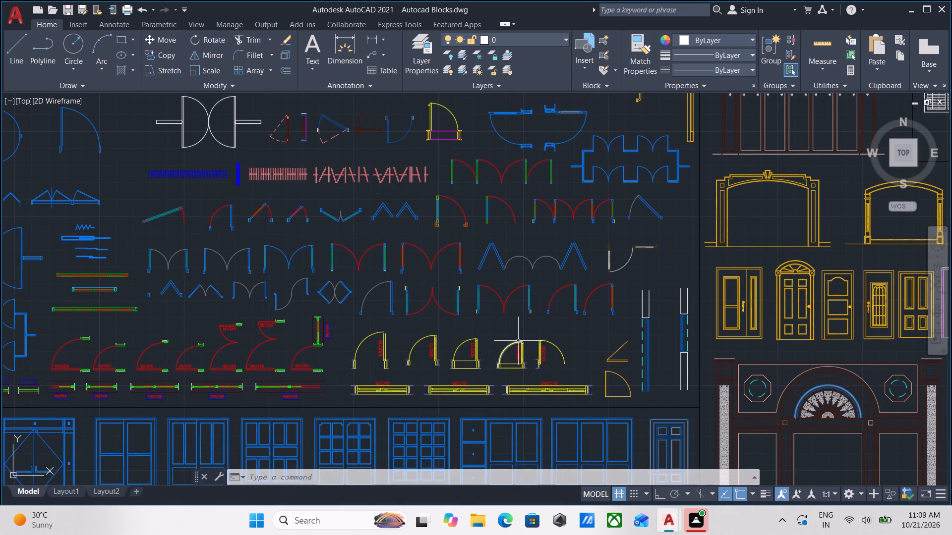
Examine the yellow plan-view swing doors and the sliding units labelled 80/210, 90/210 and 240/210.
scroll(518, 341, "down", 1)
middle_click_drag(518, 341, 435, 301)
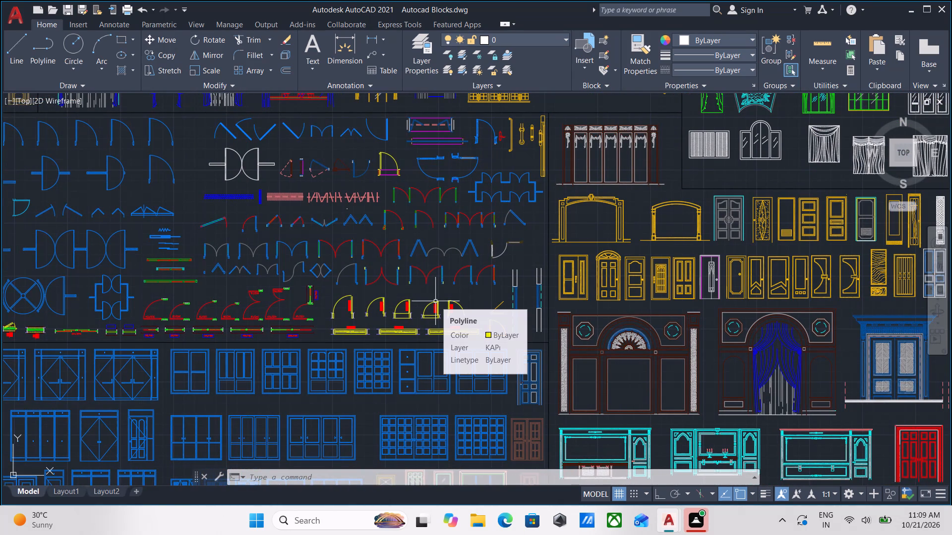
scroll(435, 301, "up", 2)
scroll(470, 301, "down", 1)
middle_click_drag(470, 301, 392, 280)
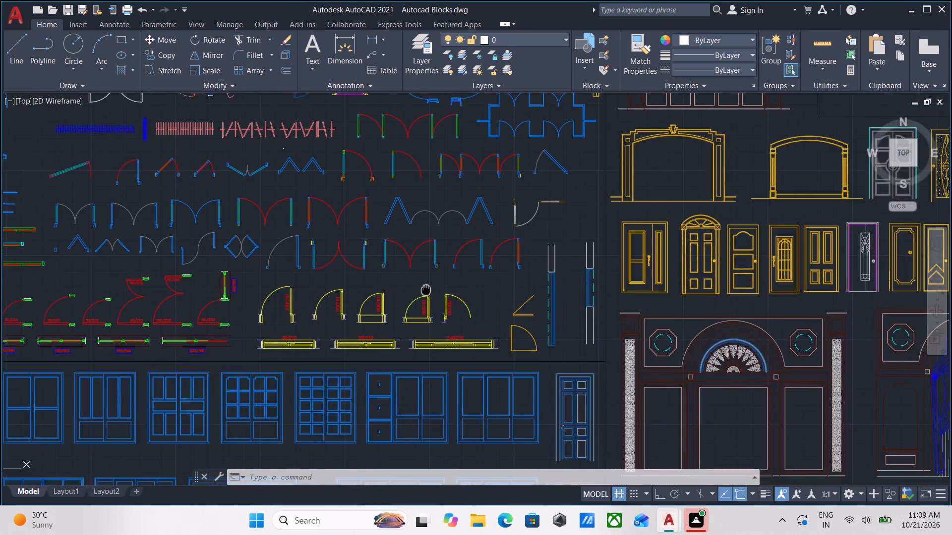
middle_click_drag(392, 280, 329, 258)
middle_click_drag(277, 263, 387, 254)
scroll(259, 302, "up", 2)
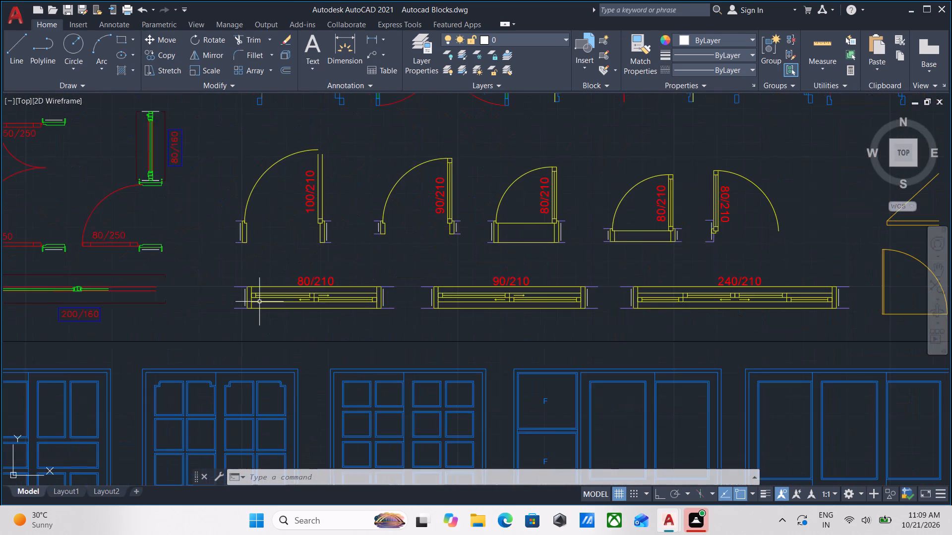
scroll(259, 302, "up", 1)
left_click(272, 335)
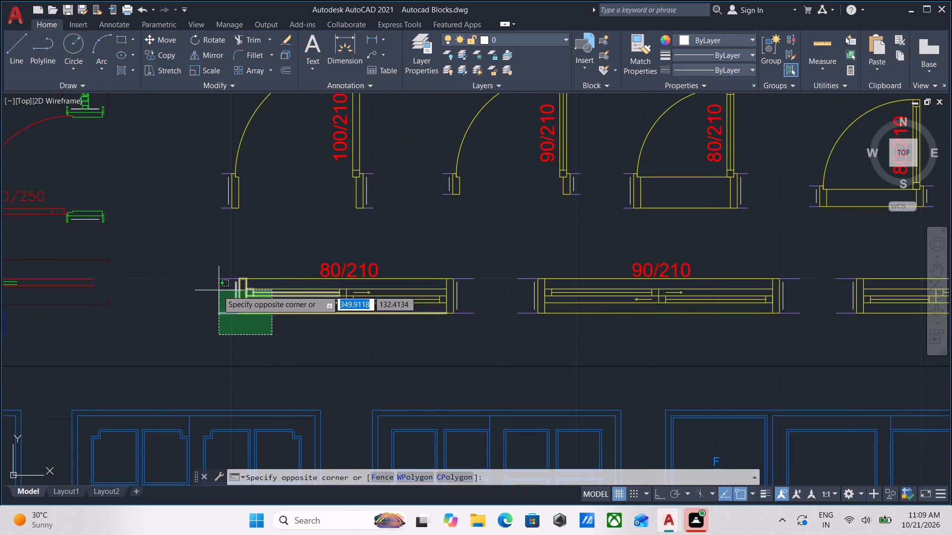
left_click(231, 329)
scroll(261, 314, "down", 1)
middle_click_drag(265, 311, 395, 276)
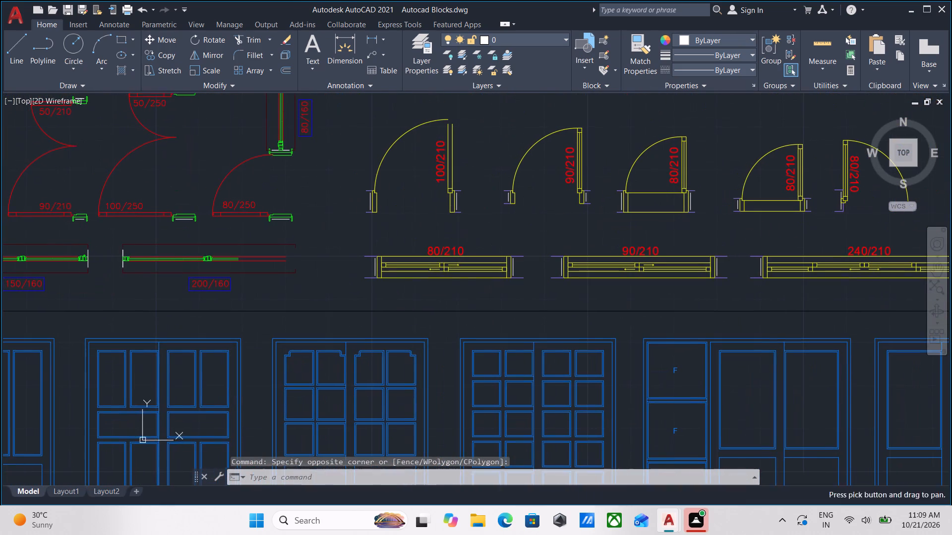
Examine the row of labelled plan-view window blocks running west from the sliding units to beneath the revolving doors.
scroll(421, 278, "down", 2)
scroll(407, 321, "down", 1)
scroll(407, 321, "up", 1)
middle_click_drag(205, 264, 472, 330)
scroll(346, 340, "up", 3)
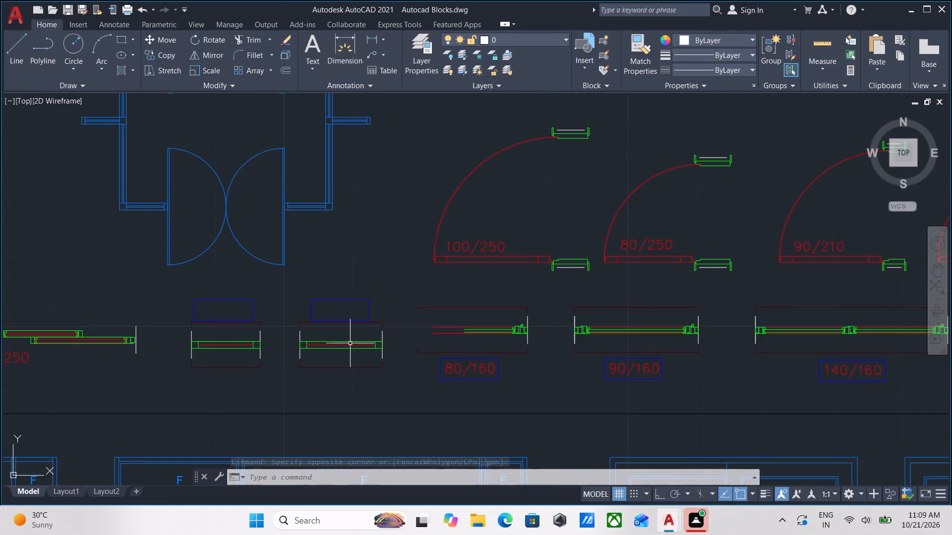
scroll(394, 347, "down", 1)
middle_click_drag(394, 347, 538, 284)
middle_click_drag(308, 300, 431, 289)
scroll(403, 289, "down", 1)
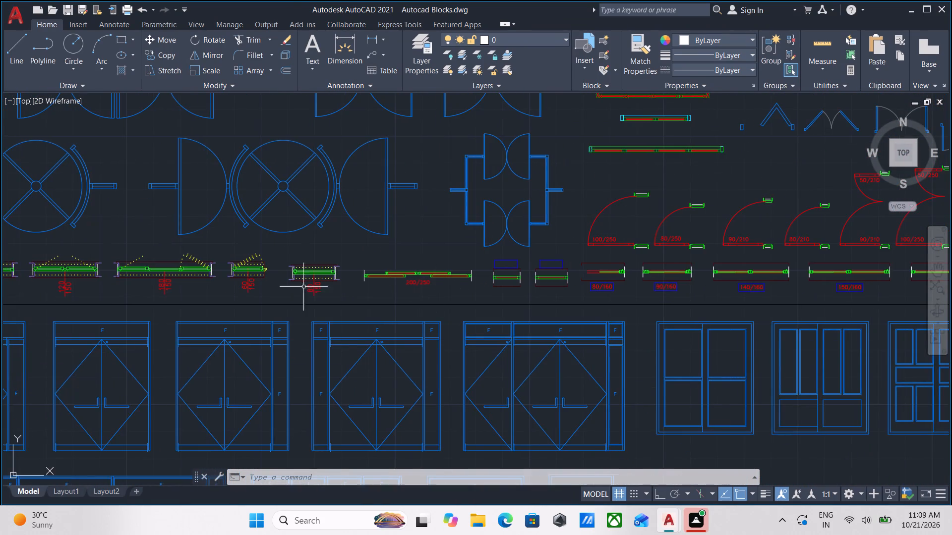
scroll(292, 284, "down", 1)
middle_click_drag(292, 284, 337, 315)
scroll(360, 317, "up", 3)
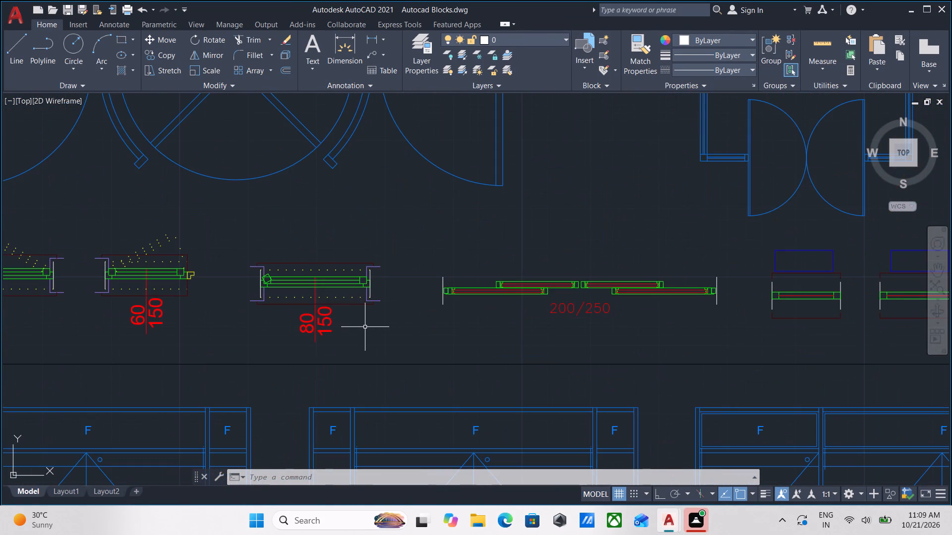
scroll(366, 326, "down", 2)
scroll(201, 295, "down", 2)
middle_click_drag(202, 285, 289, 237)
scroll(247, 284, "down", 2)
middle_click_drag(248, 278, 273, 225)
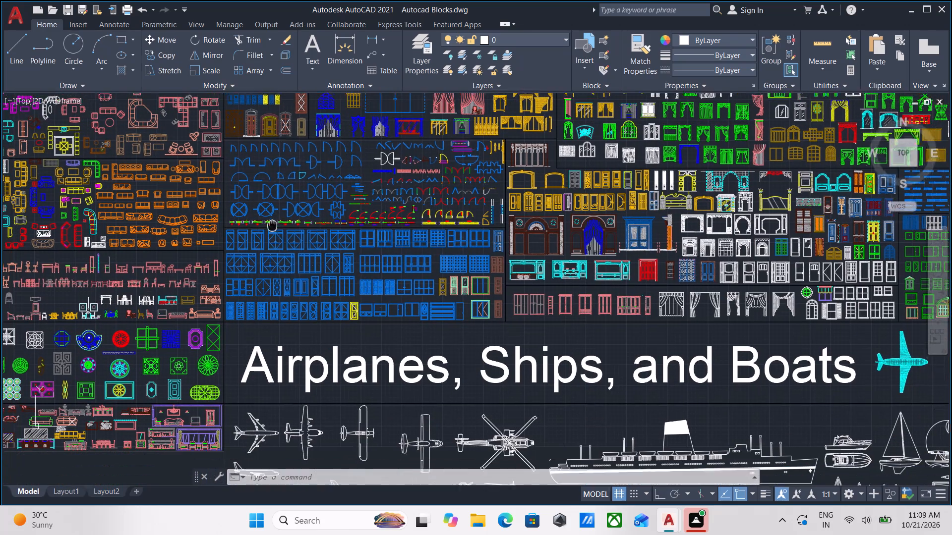
Examine the door, window and cabinet elevations below and east of the plan-view doors.
middle_click_drag(273, 225, 273, 225)
scroll(573, 281, "up", 2)
scroll(295, 289, "up", 1)
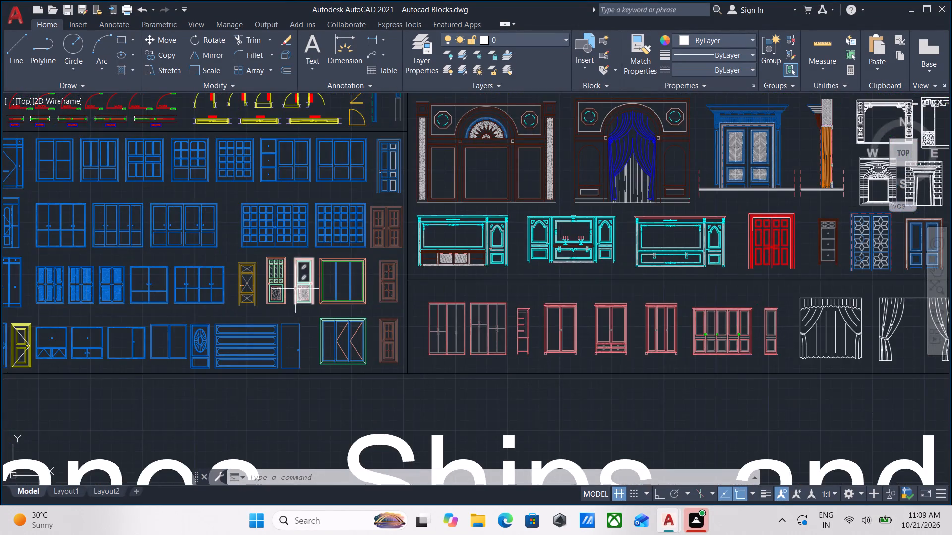
scroll(295, 289, "up", 3)
scroll(210, 323, "down", 3)
middle_click_drag(210, 323, 239, 381)
middle_click_drag(251, 291, 237, 381)
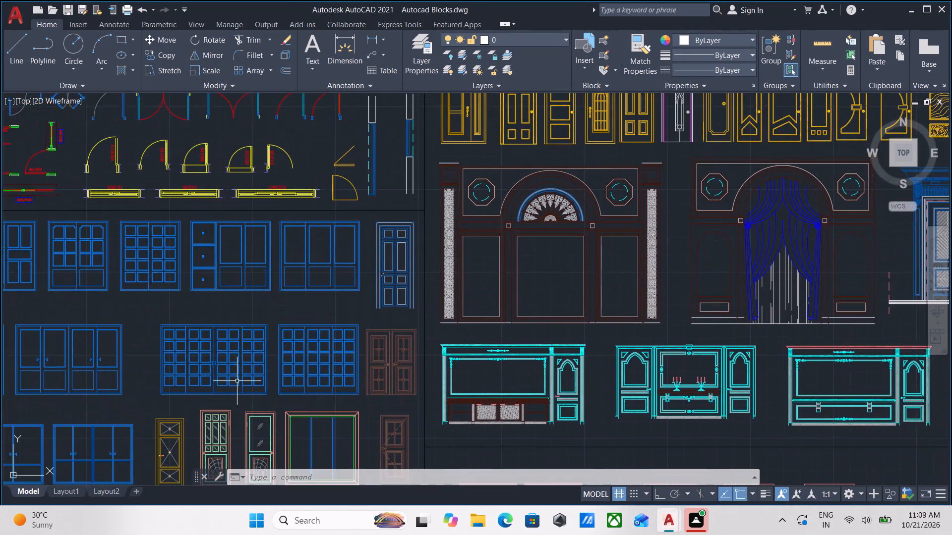
middle_click_drag(262, 294, 234, 380)
middle_click_drag(327, 288, 256, 362)
middle_click_drag(410, 310, 306, 295)
scroll(334, 278, "down", 2)
middle_click_drag(334, 278, 319, 366)
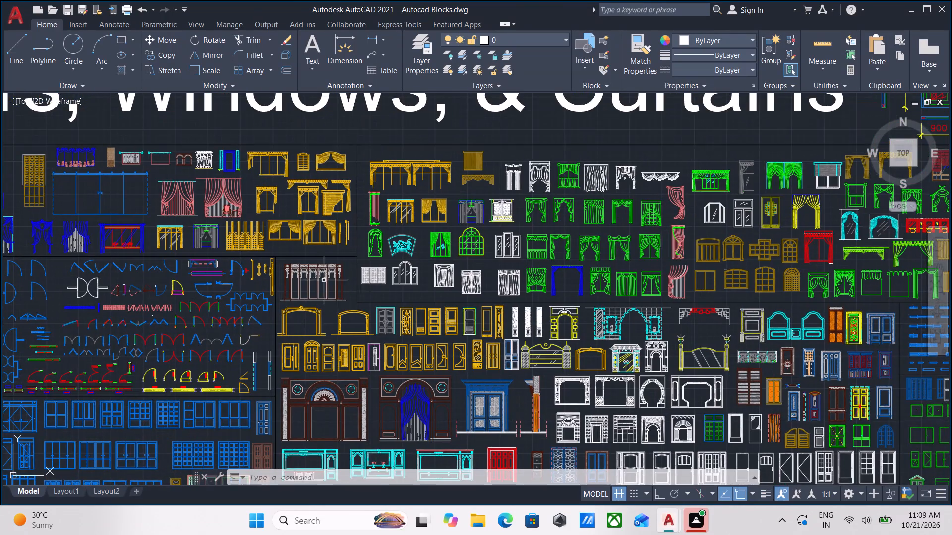
Examine the curtain, window and arched door elevations below the Doors, Windows, & Curtains heading.
scroll(301, 287, "up", 3)
scroll(176, 283, "down", 1)
middle_click_drag(176, 283, 283, 357)
middle_click_drag(198, 288, 271, 402)
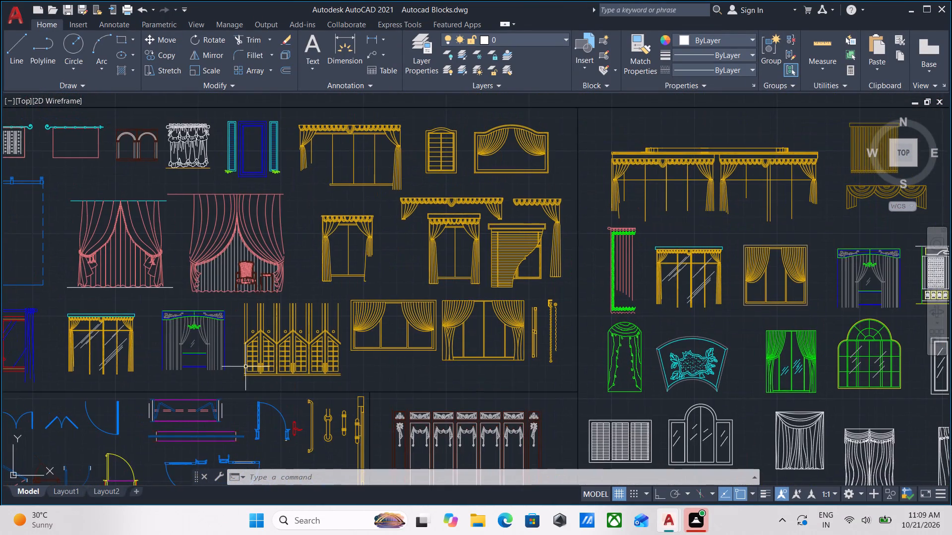
middle_click_drag(197, 320, 540, 331)
scroll(336, 314, "down", 3)
middle_click_drag(290, 316, 405, 275)
scroll(339, 273, "up", 1)
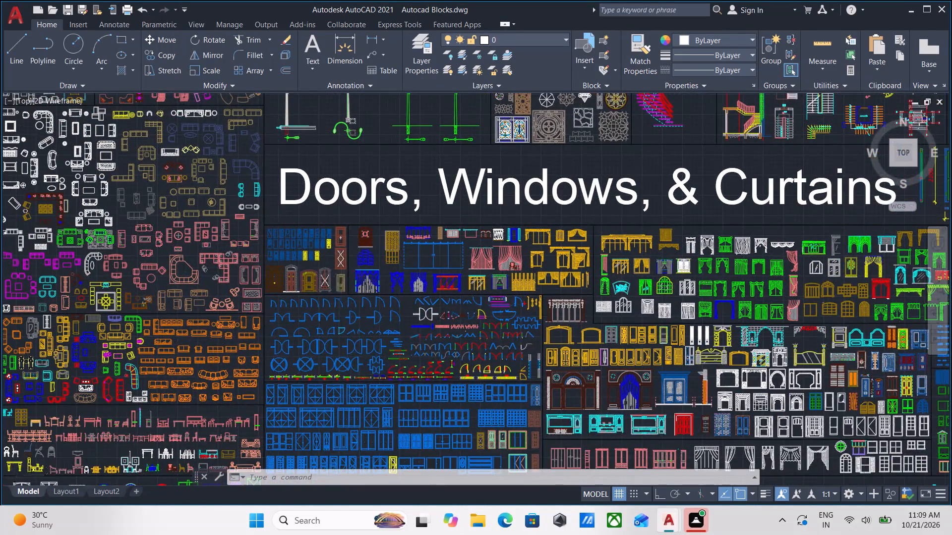
scroll(339, 273, "up", 1)
scroll(227, 256, "up", 2)
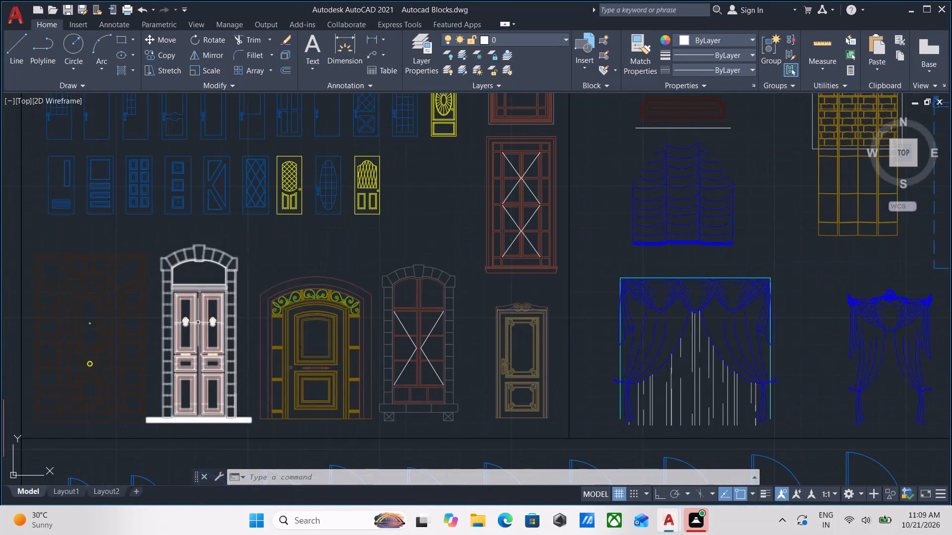
scroll(198, 323, "up", 2)
scroll(249, 268, "down", 3)
middle_click_drag(251, 264, 327, 194)
scroll(325, 283, "down", 1)
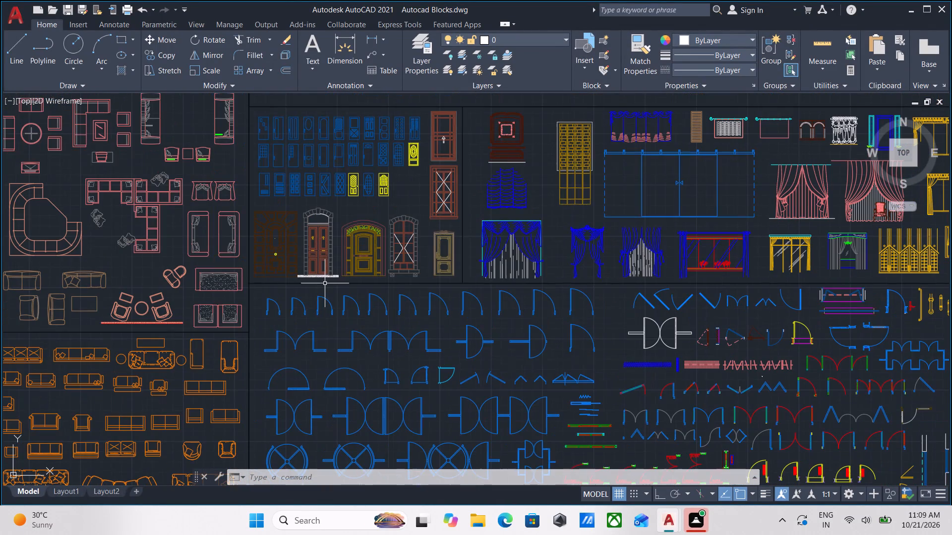
scroll(348, 352, "down", 1)
middle_click_drag(349, 349, 320, 184)
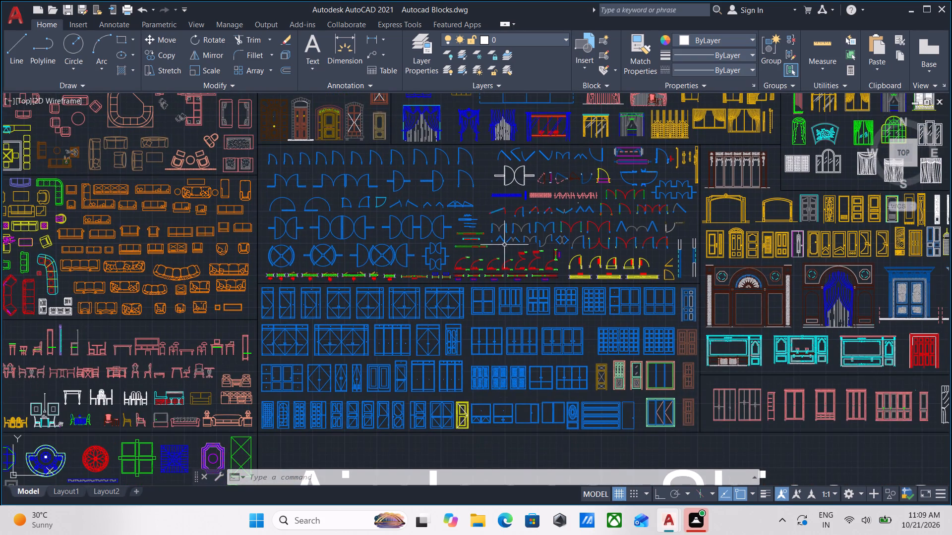
Group all the objects of the plan-view sliding unit labelled 80/210, including its label.
scroll(552, 322, "up", 2)
middle_click_drag(452, 252, 349, 366)
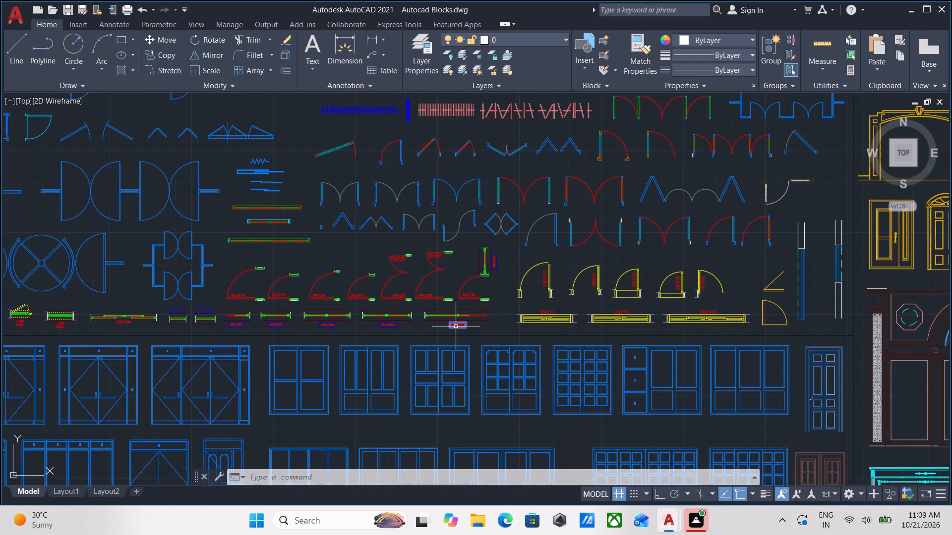
scroll(444, 326, "up", 2)
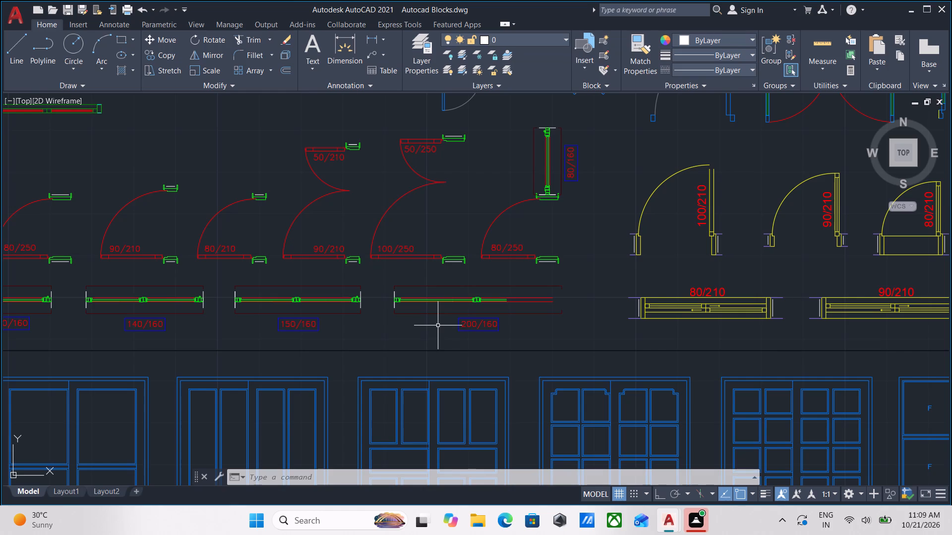
scroll(438, 325, "down", 1)
middle_click_drag(438, 325, 216, 284)
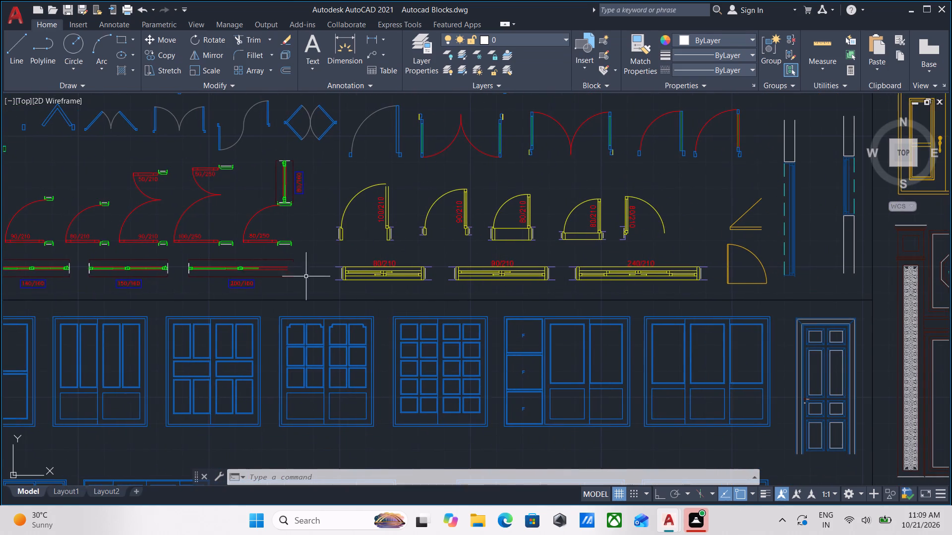
scroll(368, 299, "up", 2)
middle_click_drag(380, 293, 351, 338)
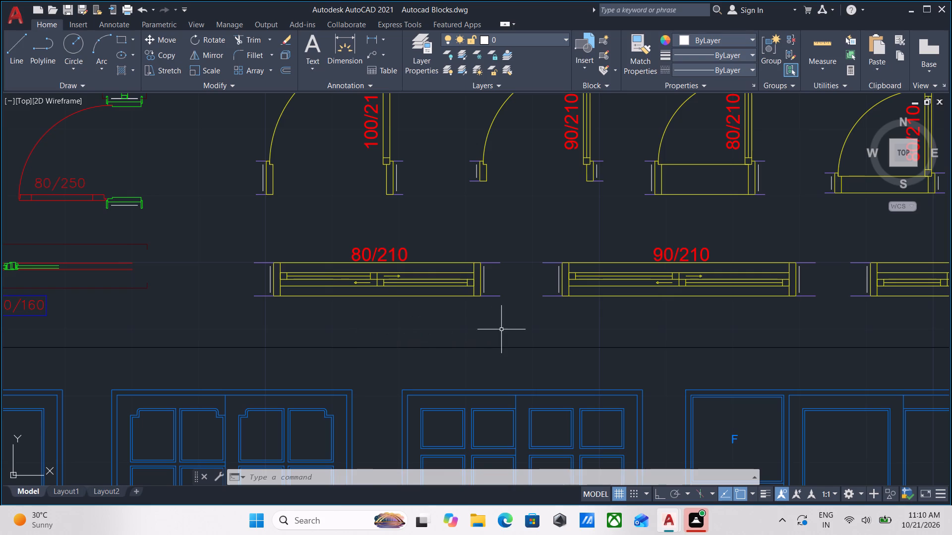
left_click(502, 329)
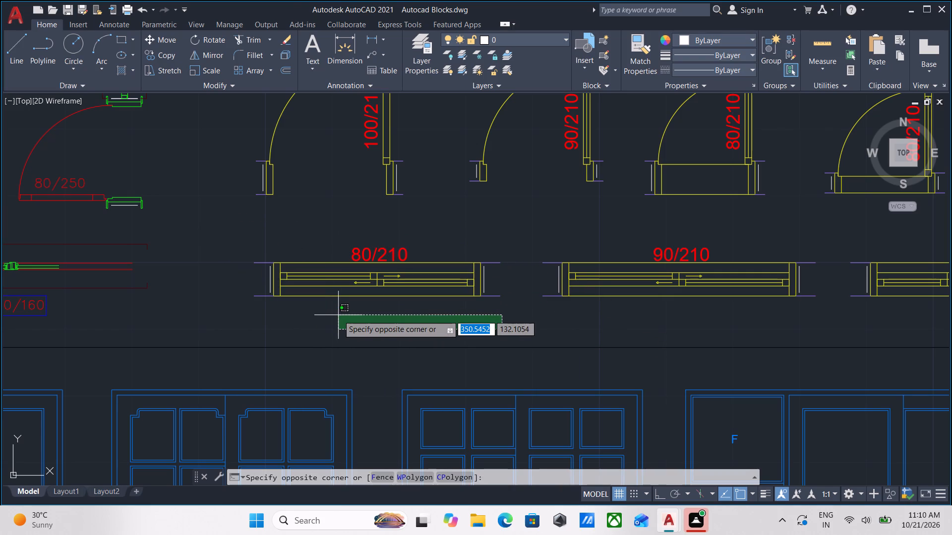
left_click(239, 239)
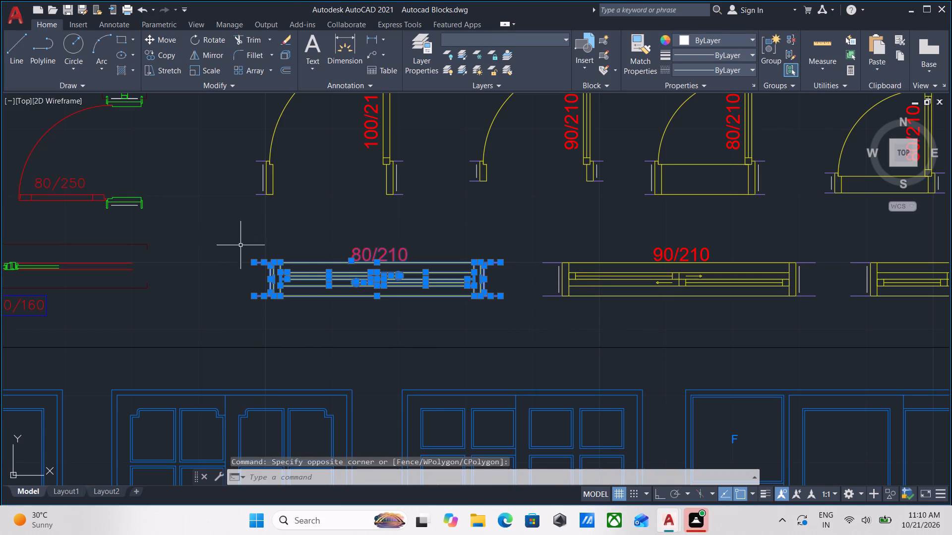
scroll(350, 292, "up", 2)
scroll(358, 292, "down", 1)
scroll(443, 312, "down", 2)
middle_click_drag(443, 312, 354, 335)
scroll(354, 334, "up", 1)
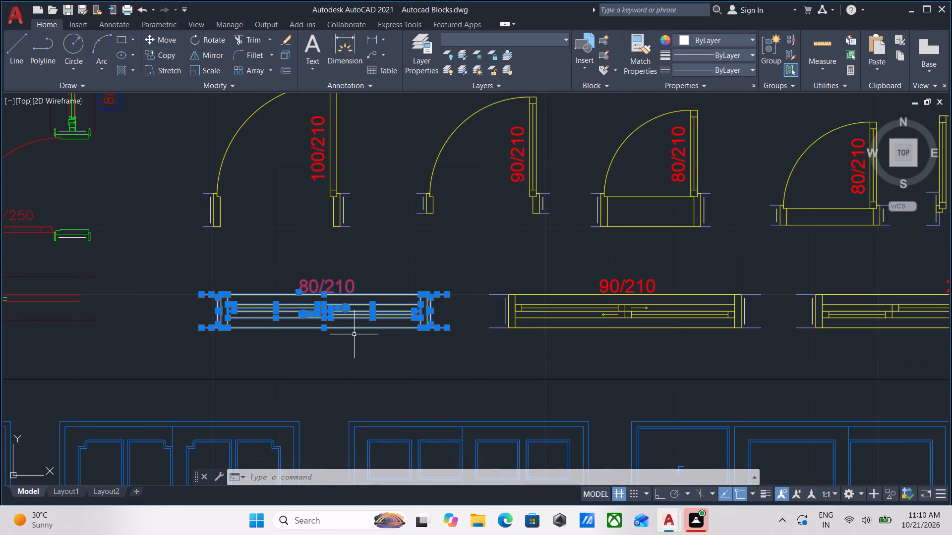
key("g")
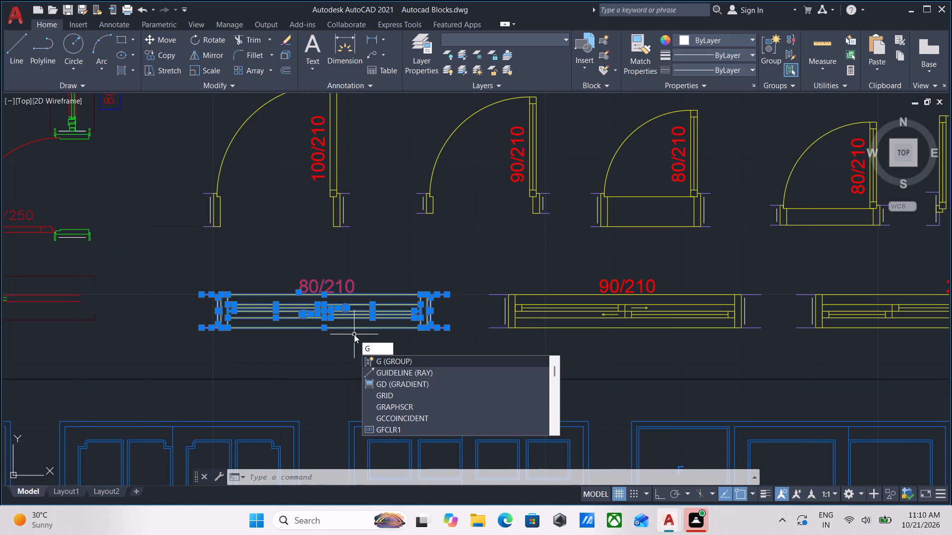
key("Return")
Copy the grouped 80/210 sliding unit to the clipboard and switch to the Drawing1 floor plan.
left_click(387, 346)
left_click(353, 318)
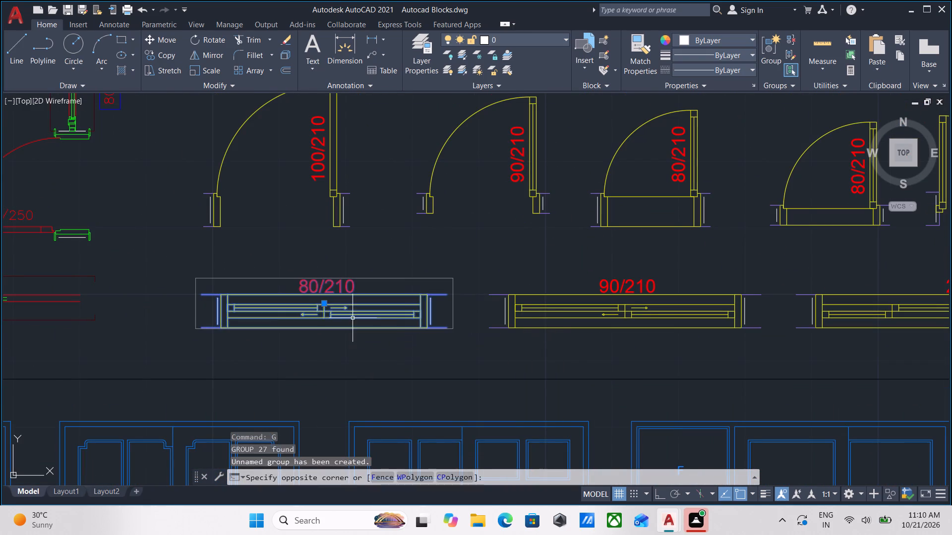
middle_click_drag(353, 318, 440, 340)
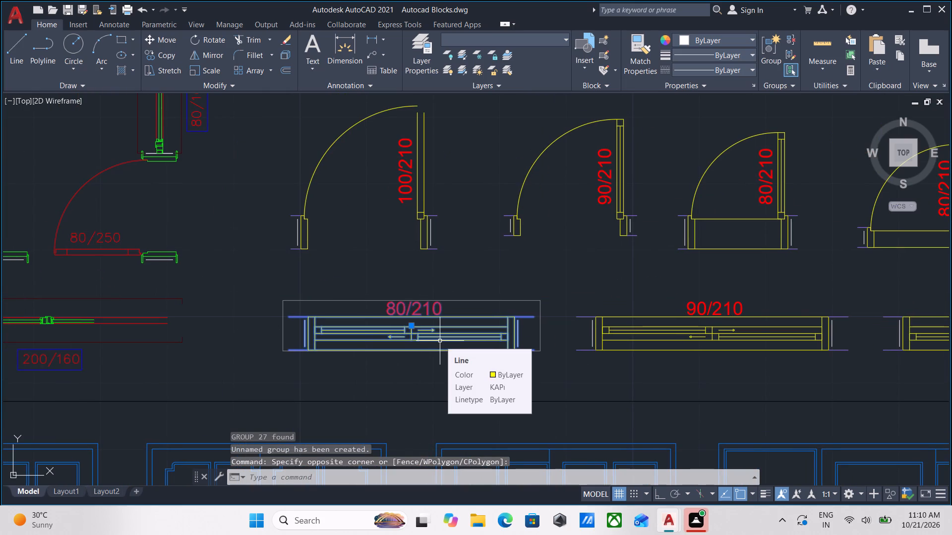
key("ctrl+c")
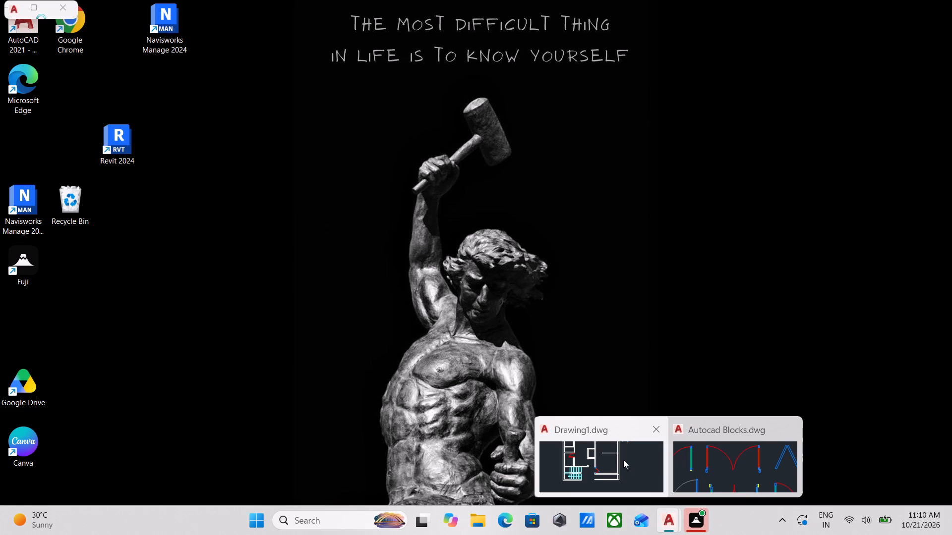
left_click(623, 460)
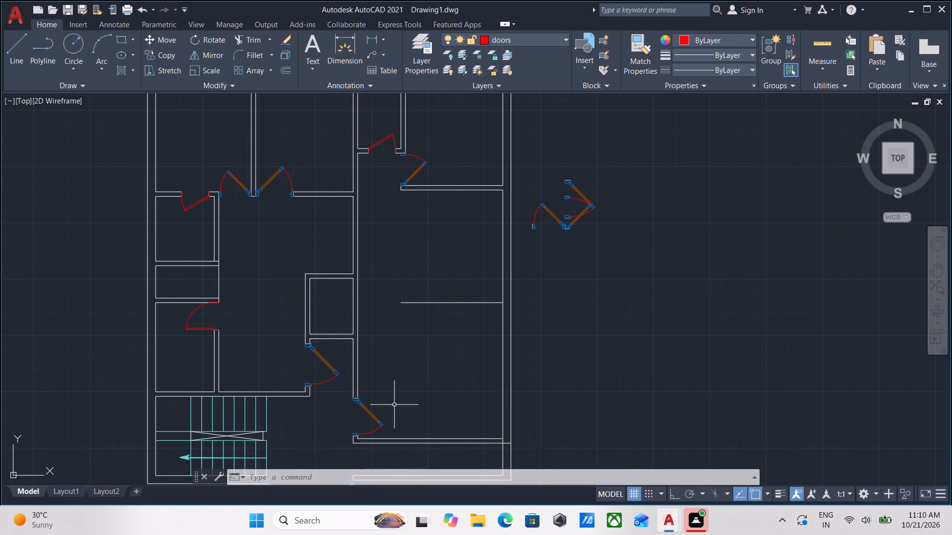
Examine the spare door blocks placed outside the east wall of the floor plan.
scroll(578, 232, "up", 2)
middle_click_drag(567, 211, 512, 252)
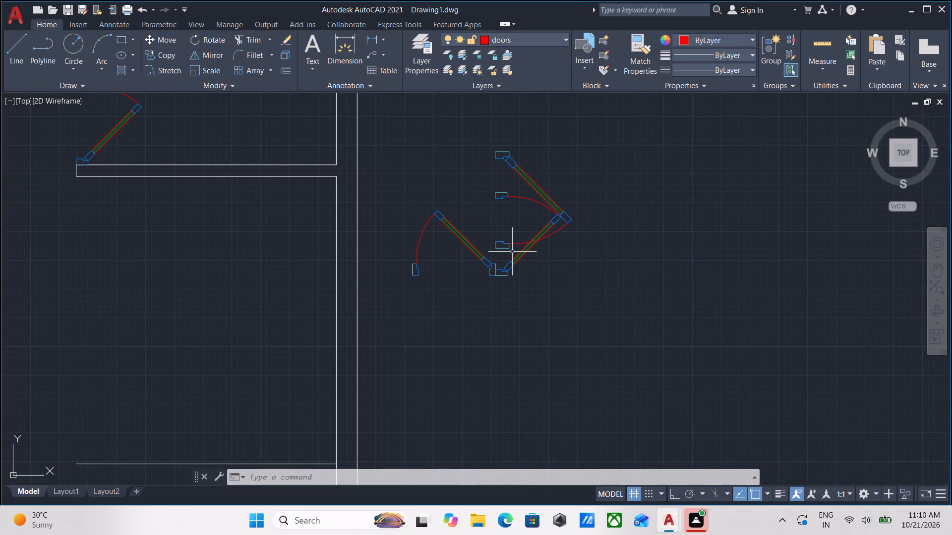
scroll(512, 252, "down", 1)
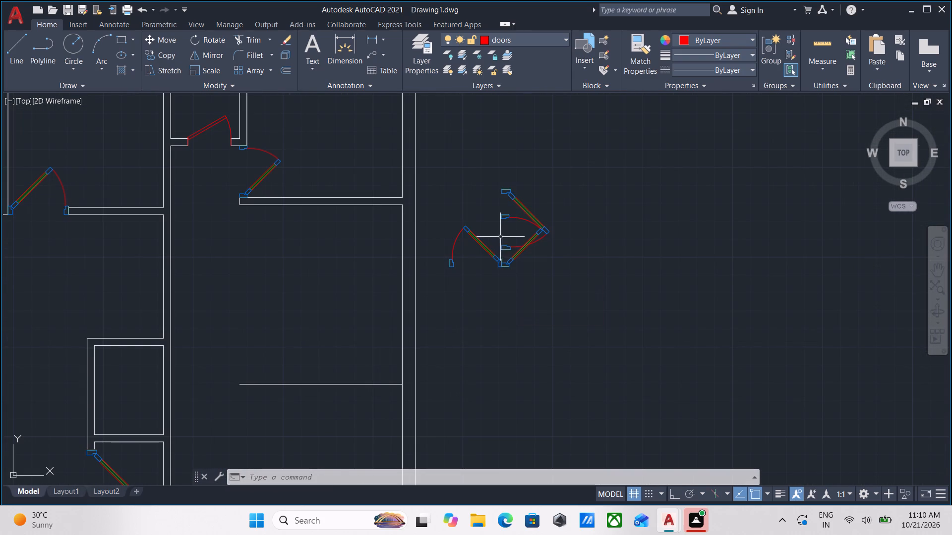
scroll(505, 254, "up", 1)
scroll(505, 251, "down", 2)
middle_click_drag(505, 251, 481, 279)
scroll(480, 289, "up", 2)
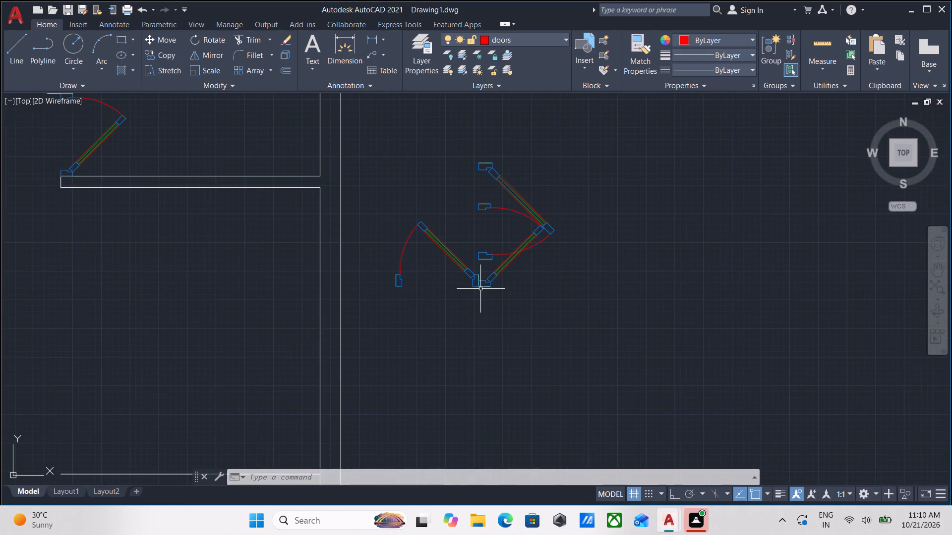
middle_click_drag(438, 275, 552, 233)
scroll(354, 254, "down", 2)
middle_click_drag(353, 254, 430, 230)
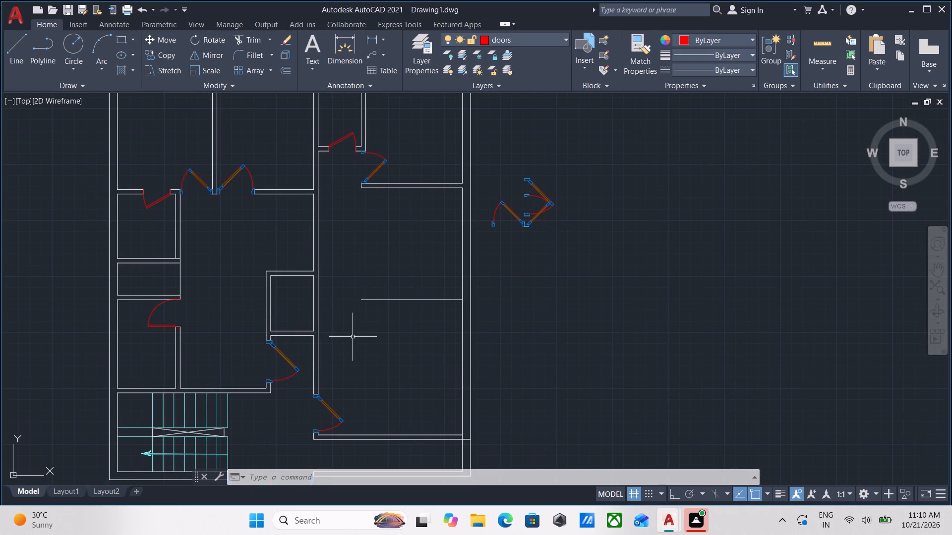
Examine the fitted doors and wall openings across the floor plan, from the staircase and entrance to the north rooms.
middle_click_drag(360, 364, 404, 283)
scroll(369, 379, "up", 2)
scroll(343, 310, "up", 2)
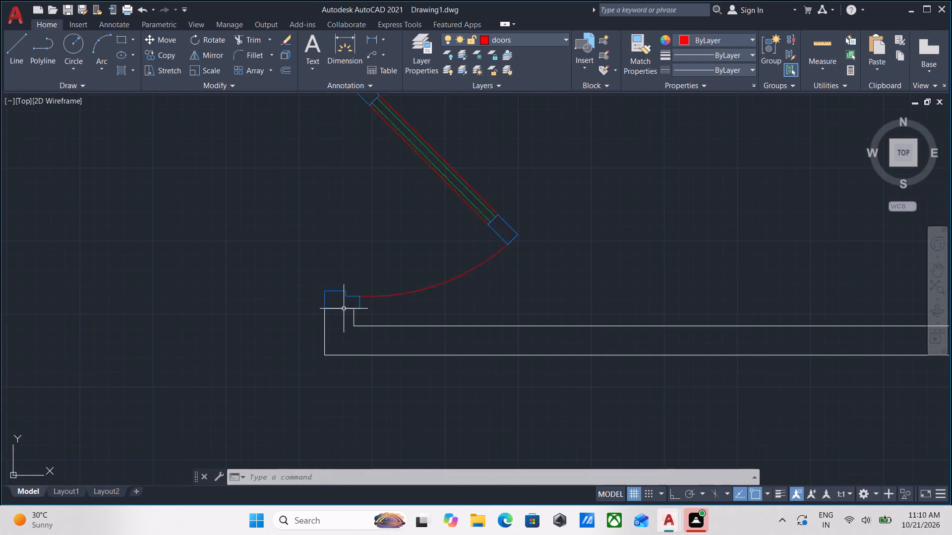
scroll(344, 302, "up", 2)
scroll(403, 300, "down", 2)
middle_click_drag(403, 300, 426, 355)
scroll(425, 298, "down", 1)
middle_click_drag(425, 298, 433, 332)
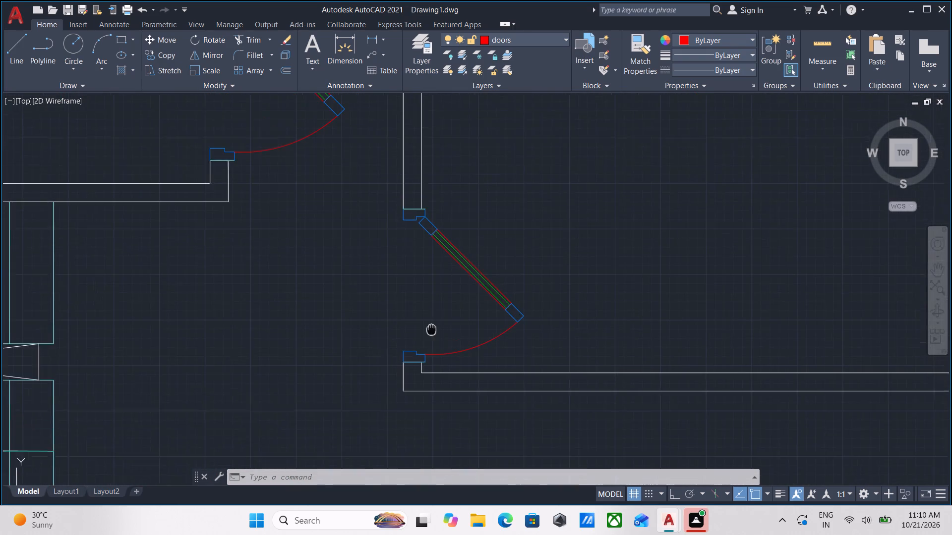
middle_click_drag(433, 332, 433, 333)
scroll(443, 322, "down", 2)
middle_click_drag(443, 322, 450, 345)
scroll(457, 294, "up", 1)
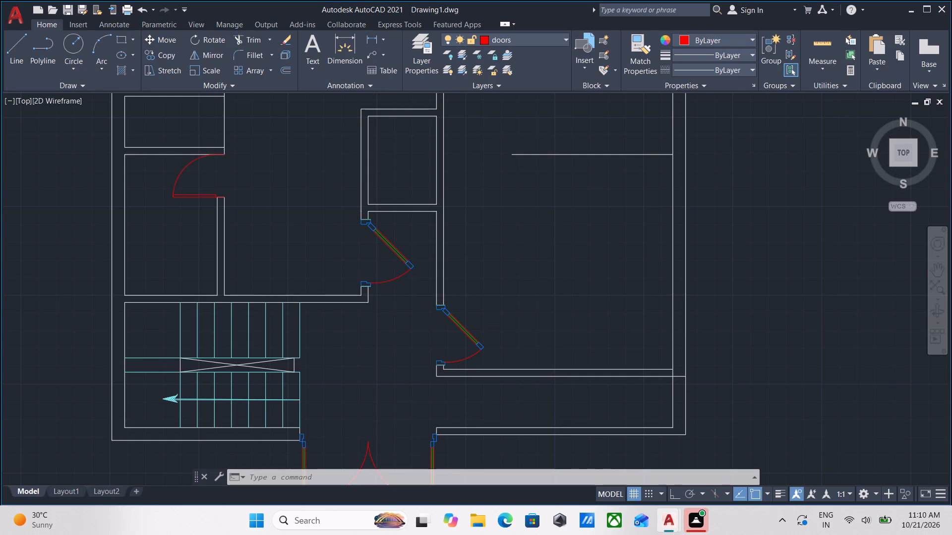
scroll(457, 294, "down", 1)
middle_click_drag(457, 294, 513, 243)
middle_click_drag(407, 353, 429, 303)
scroll(429, 303, "down", 2)
middle_click_drag(429, 303, 299, 401)
scroll(384, 192, "up", 2)
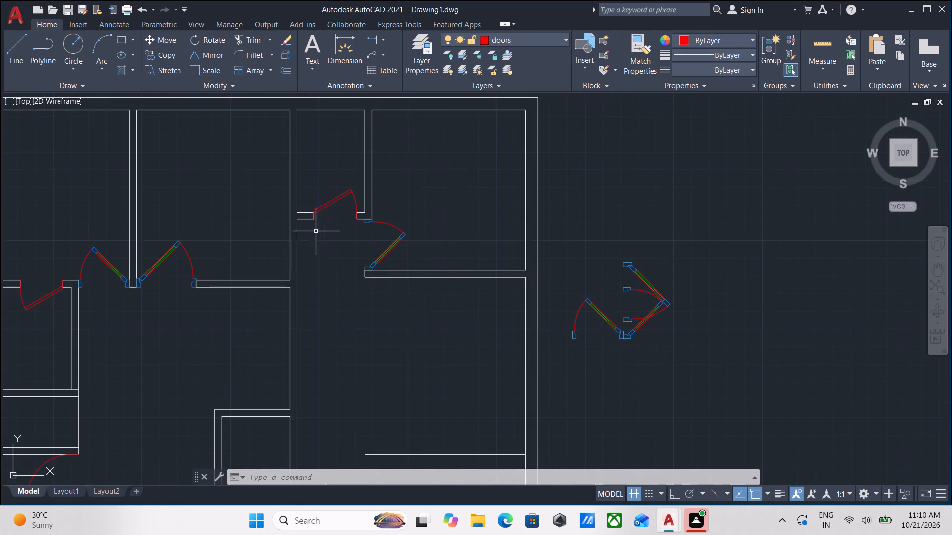
scroll(408, 308, "down", 1)
middle_click_drag(409, 308, 411, 234)
scroll(305, 366, "up", 2)
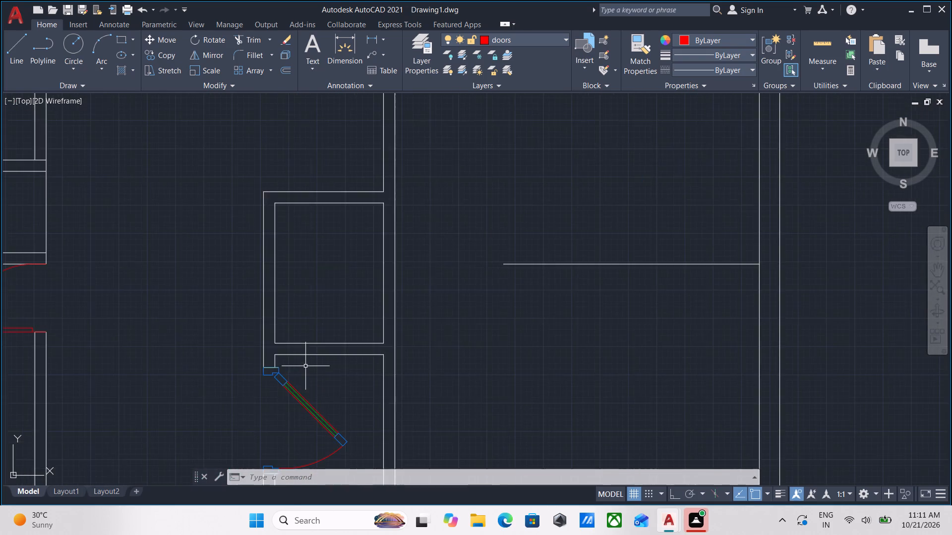
scroll(305, 366, "down", 2)
middle_click_drag(305, 366, 295, 217)
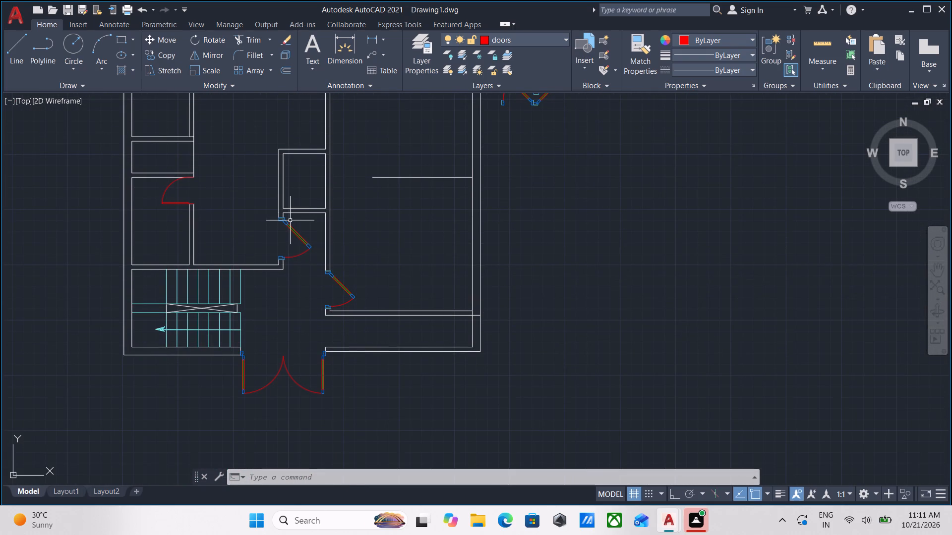
middle_click_drag(454, 244, 431, 476)
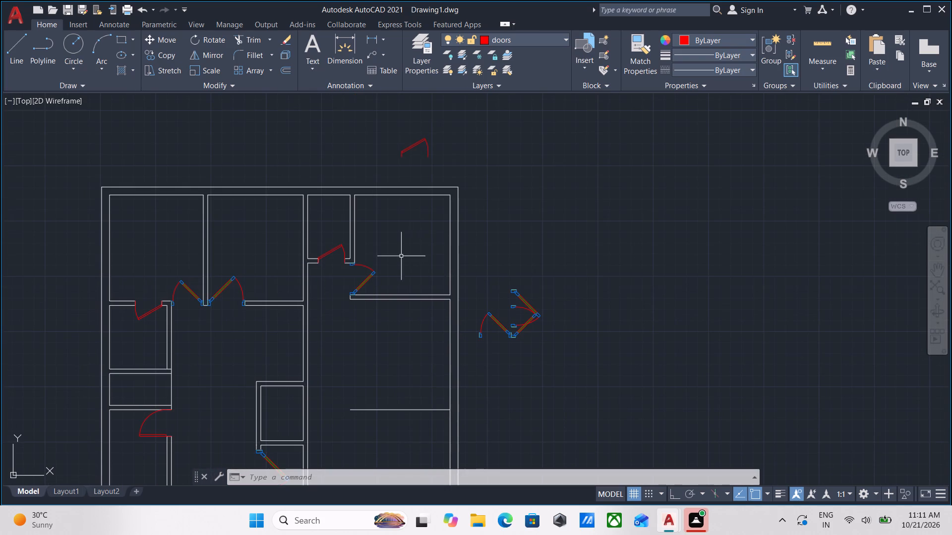
Paste the copied 80/210 sliding unit into the empty area just above the floor plan's northwest corner.
middle_click_drag(575, 254, 661, 339)
middle_click_drag(213, 261, 357, 317)
scroll(342, 285, "up", 1)
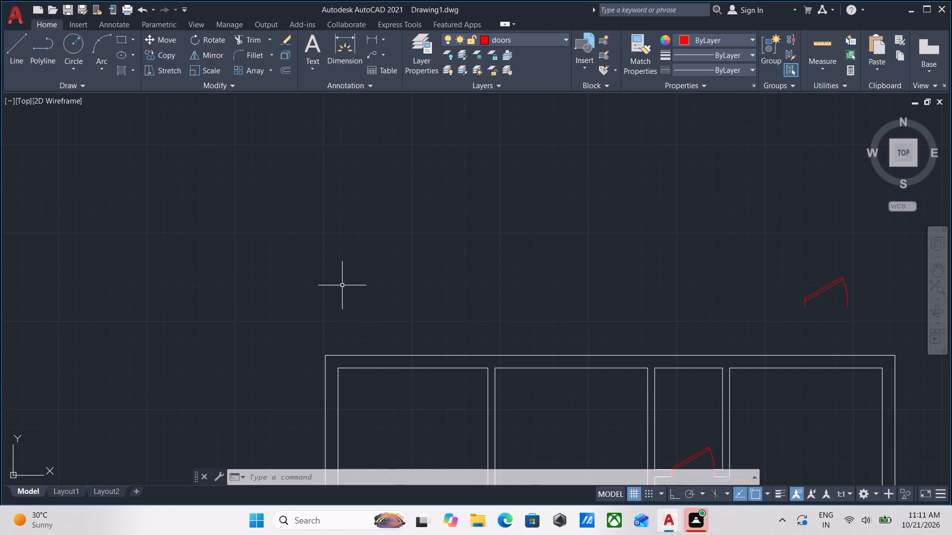
key("ctrl+v")
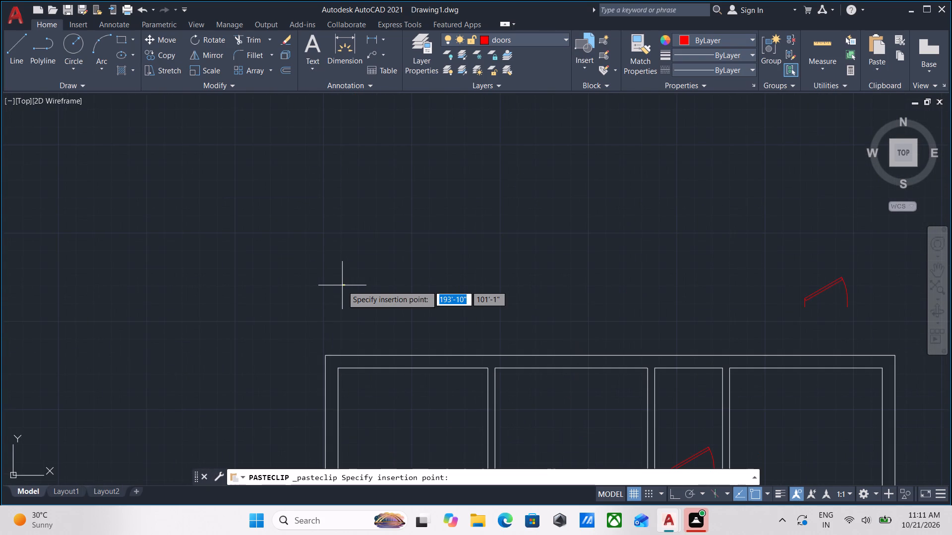
scroll(367, 321, "up", 5)
left_click(322, 334)
scroll(362, 347, "up", 4)
middle_click_drag(250, 278, 257, 282)
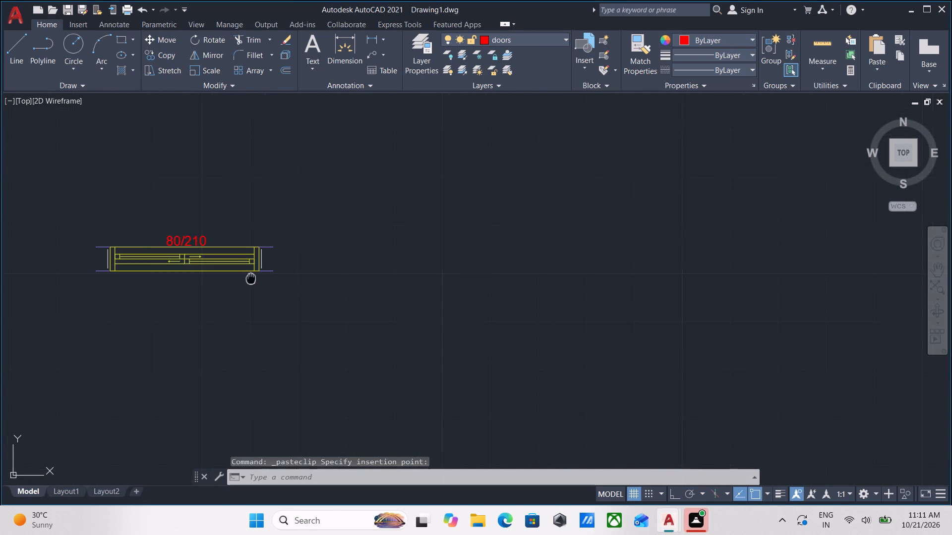
middle_click_drag(257, 282, 483, 368)
Erase the 80/210 text label above the pasted sliding unit.
left_click_drag(489, 369, 484, 364)
left_click(380, 277)
scroll(432, 350, "up", 2)
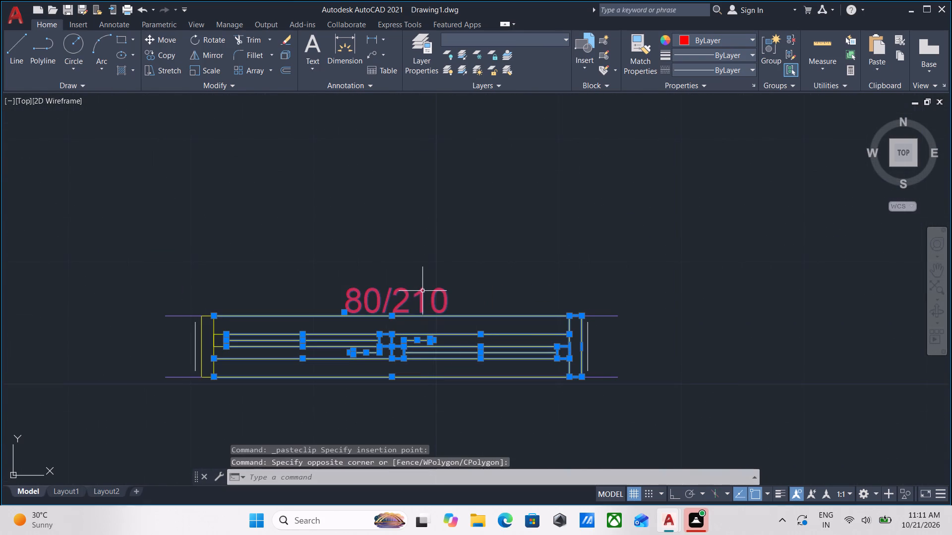
key("Escape")
left_click(459, 283)
left_click(355, 295)
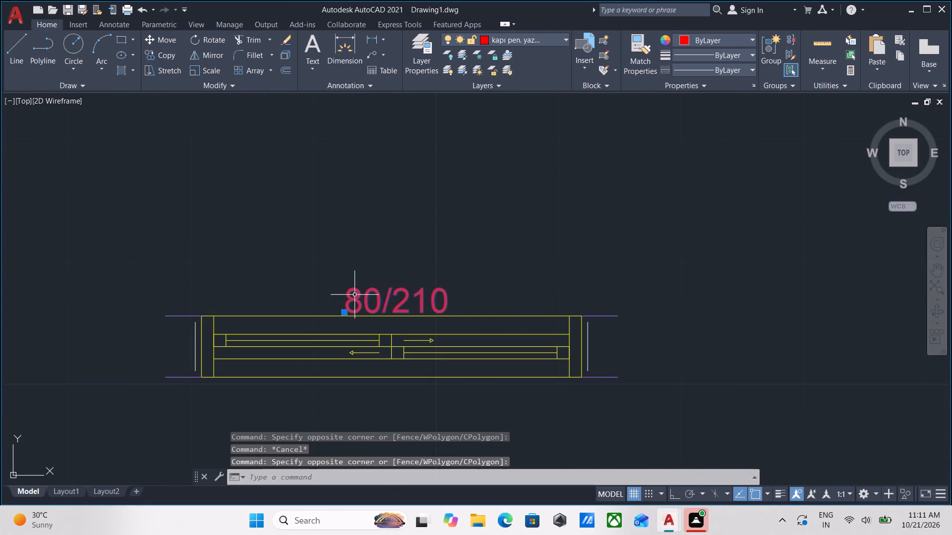
right_click(355, 295)
left_click(383, 277)
Group all the remaining objects of the pasted sliding unit.
scroll(414, 310, "down", 2)
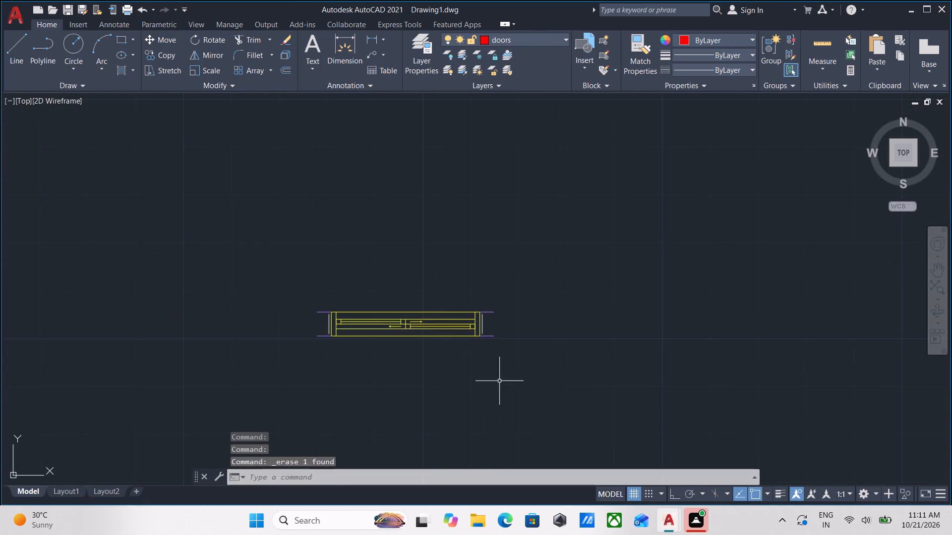
left_click(500, 381)
left_click(245, 278)
key("g")
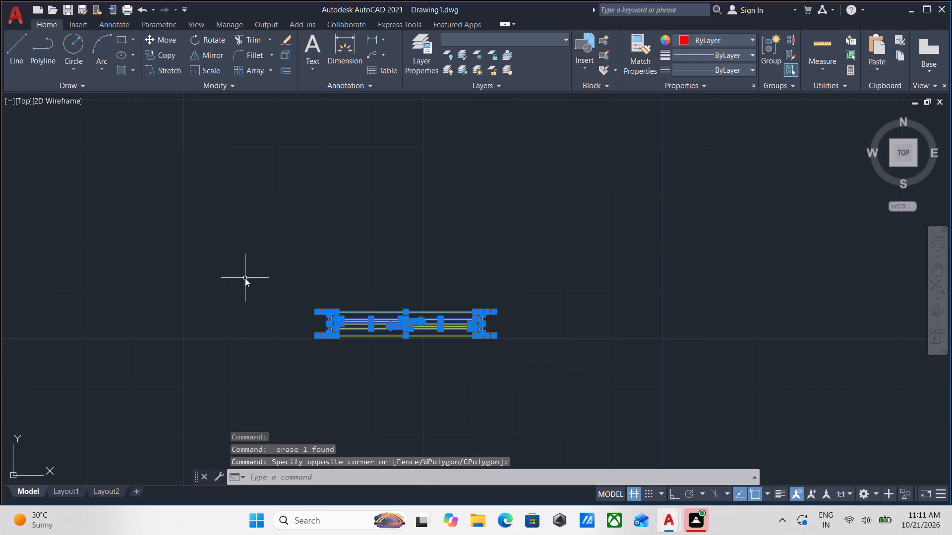
key("Return")
Check whether the pasted sliding unit selects as a single group.
left_click(457, 372)
left_click(364, 309)
scroll(414, 344, "up", 3)
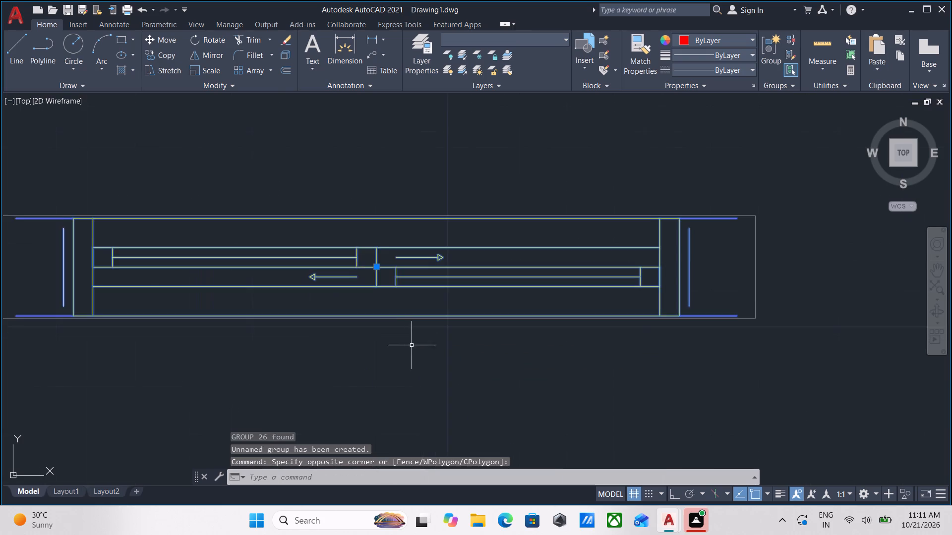
middle_click_drag(397, 348, 464, 382)
scroll(464, 382, "down", 2)
key("Escape")
scroll(465, 382, "down", 2)
middle_click_drag(465, 382, 464, 362)
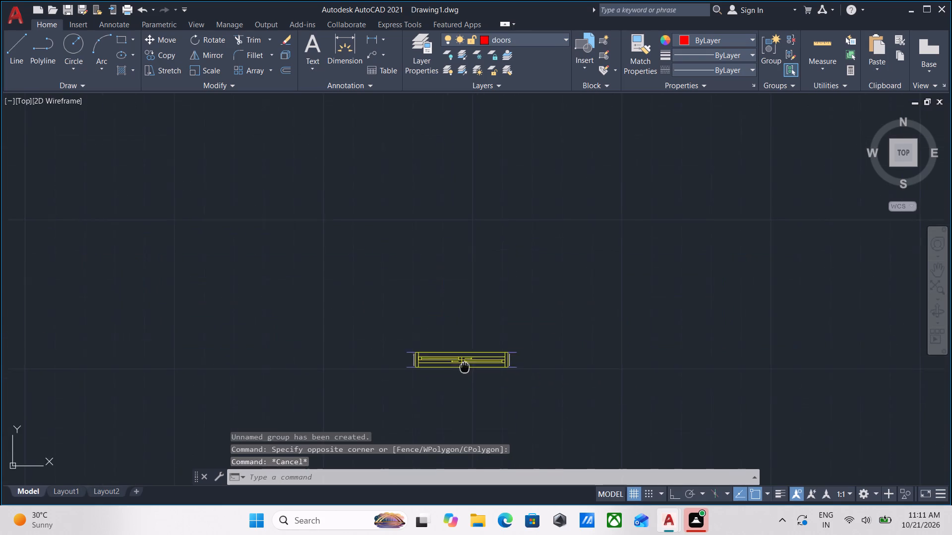
middle_click_drag(464, 362, 464, 353)
scroll(466, 350, "up", 3)
left_click(476, 357)
left_click(399, 286)
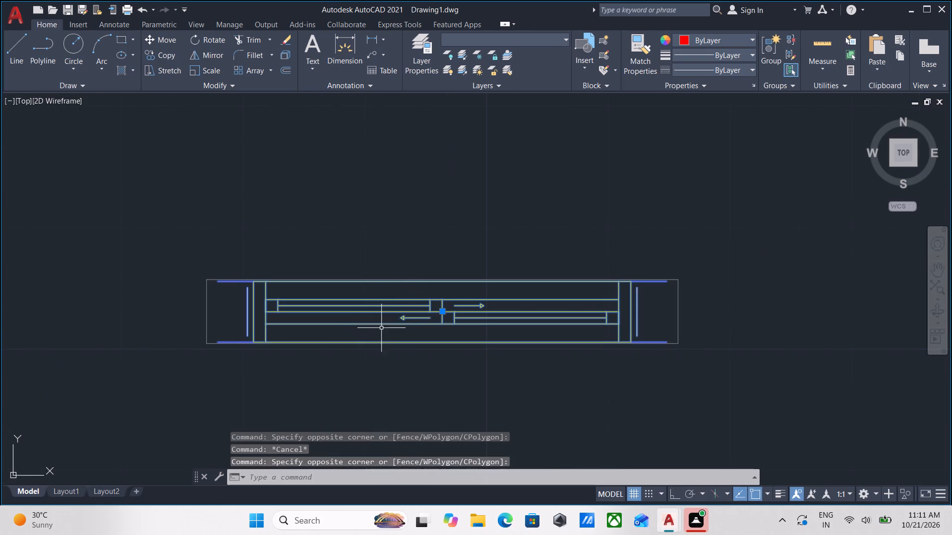
key("Escape")
left_click_drag(535, 378, 530, 374)
left_click(428, 290)
key("Escape")
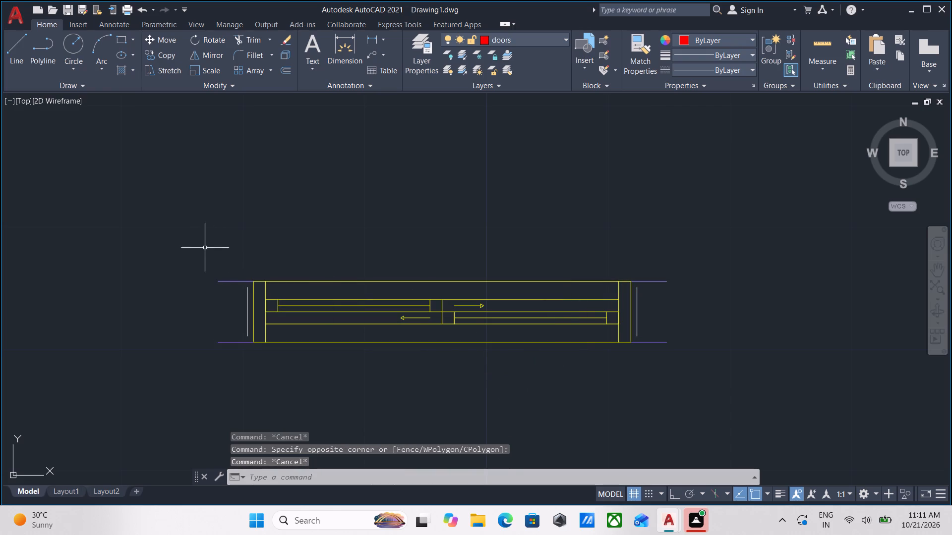
Scale the grouped sliding unit from its southwest end with the Reference option, taking its full lower length as reference and 4' as new length.
left_click(561, 253)
left_click(438, 298)
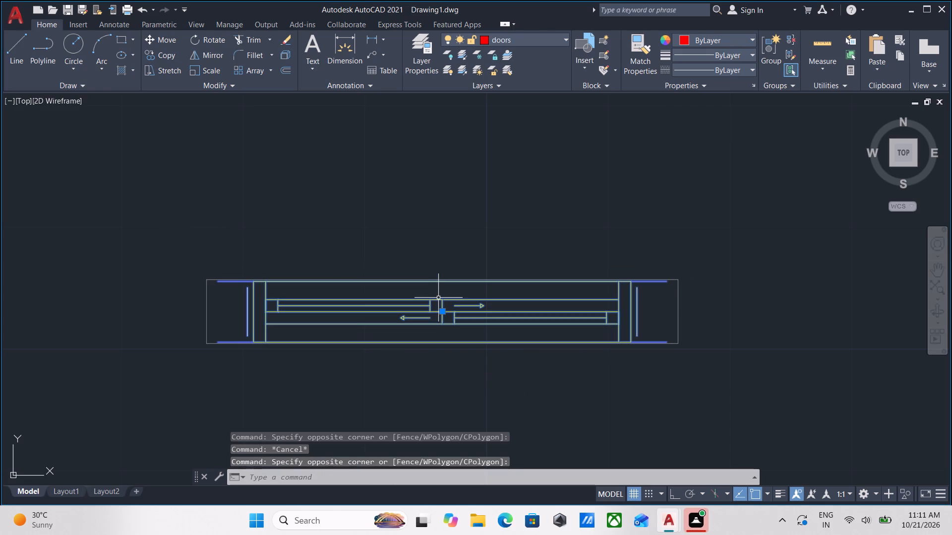
type("sca")
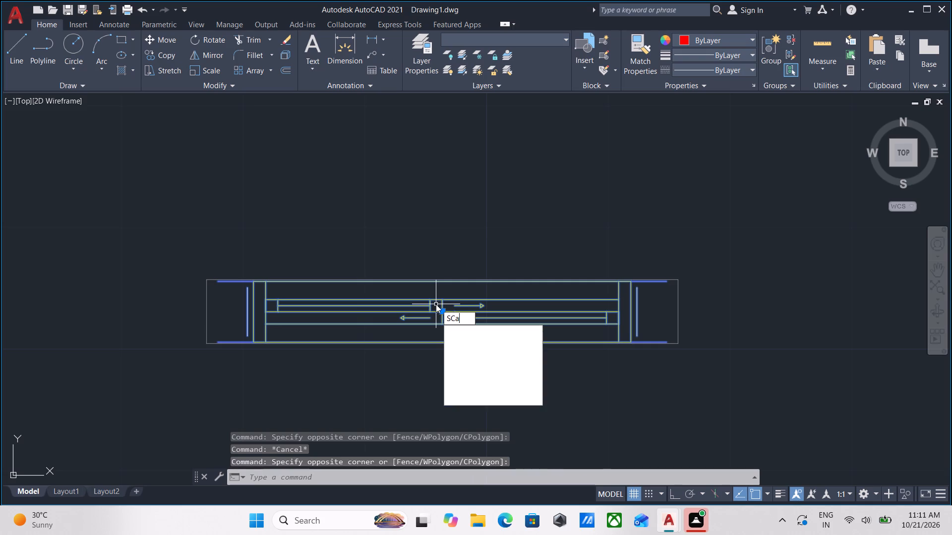
key("Return")
left_click(215, 343)
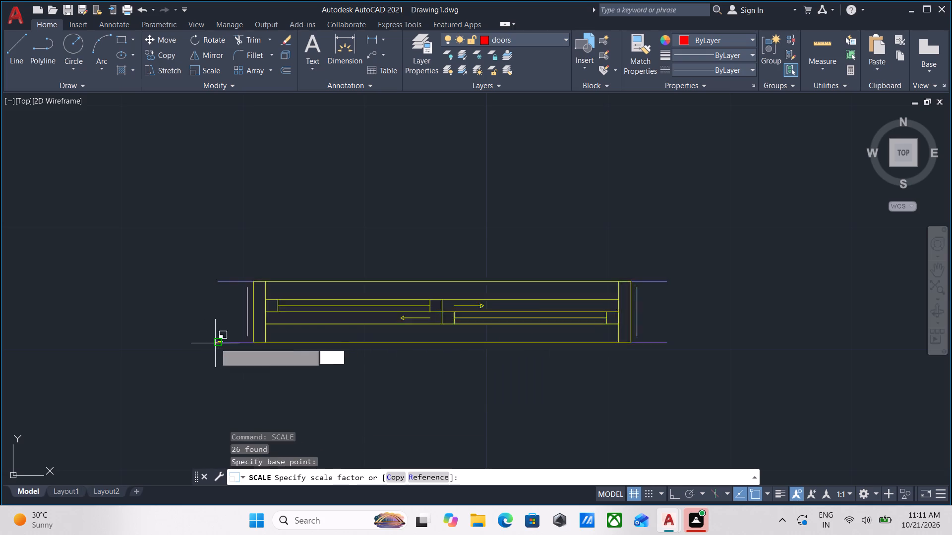
middle_click_drag(440, 330, 342, 337)
scroll(440, 330, "down", 1)
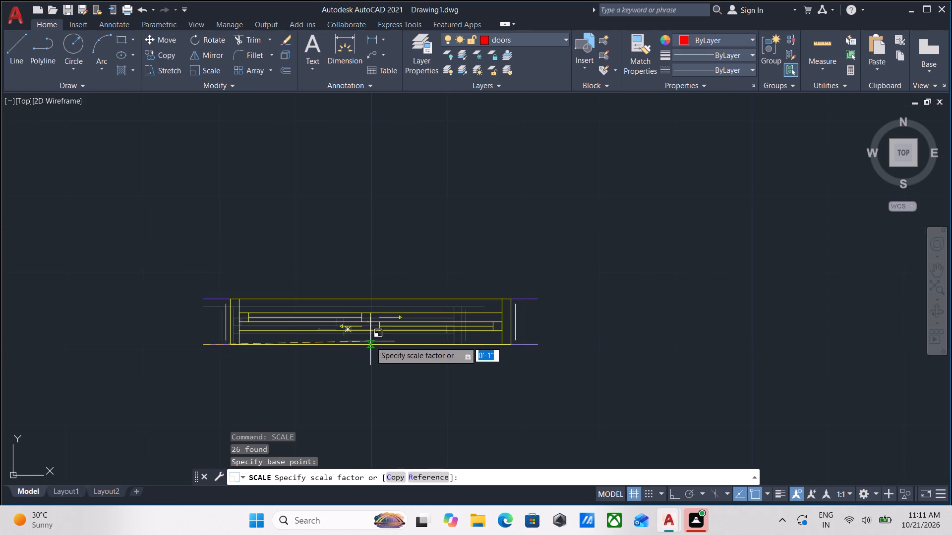
key("F8")
middle_click_drag(445, 340, 283, 345)
scroll(356, 347, "down", 2)
middle_click_drag(356, 347, 290, 353)
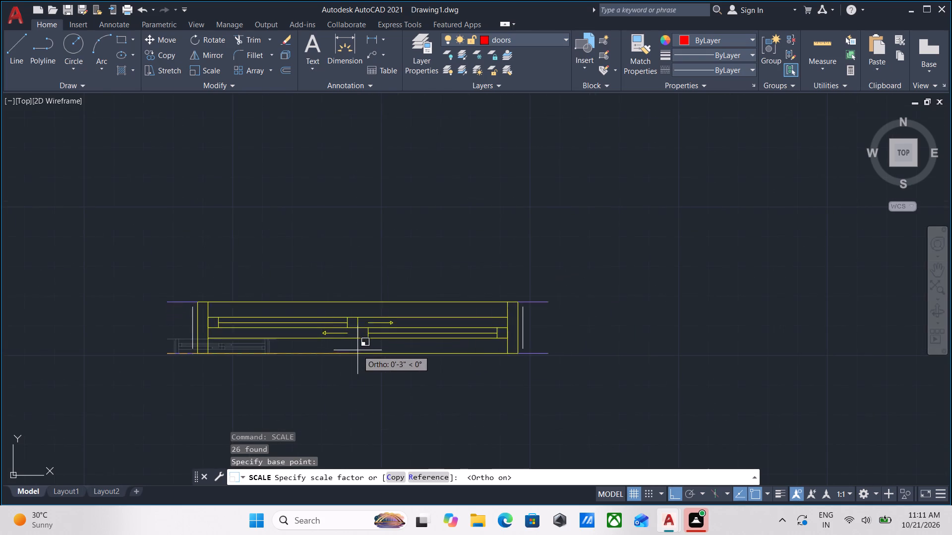
middle_click_drag(388, 353, 344, 373)
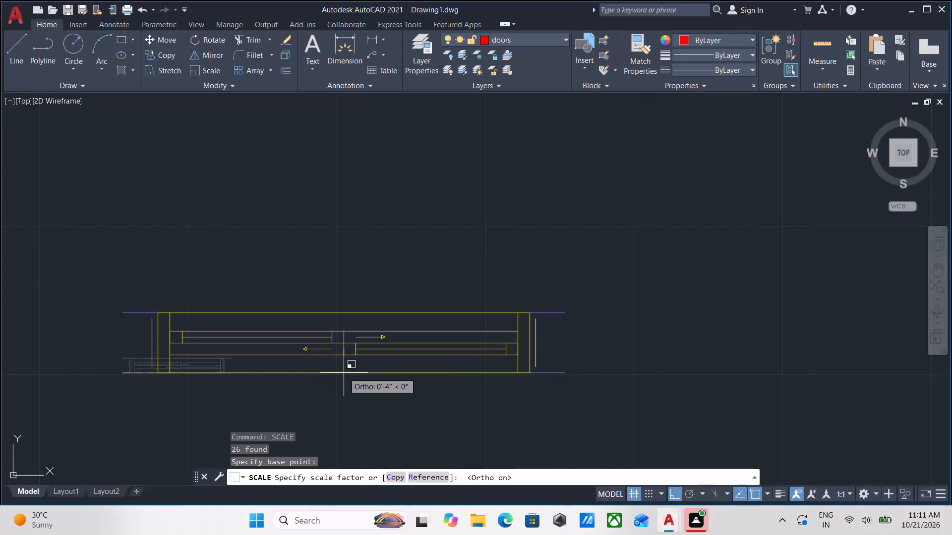
key("r")
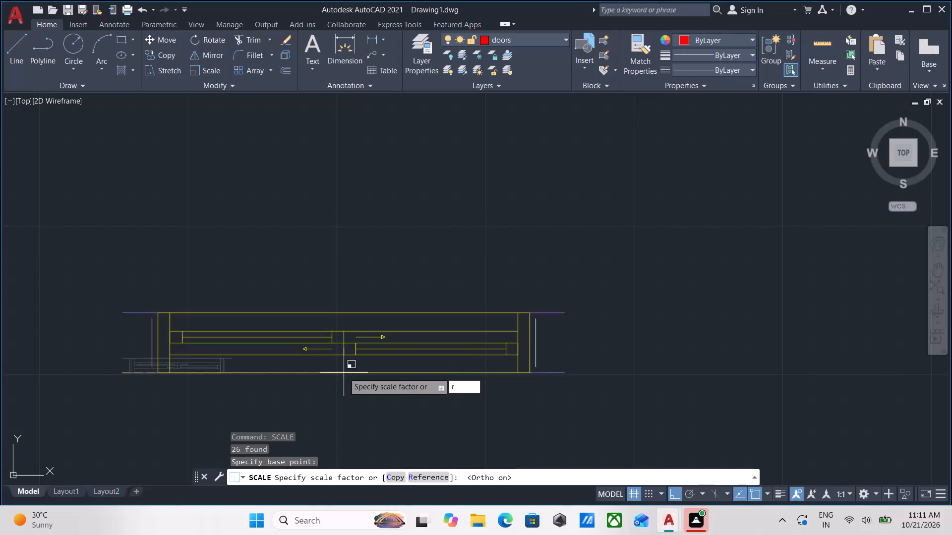
key("Return")
scroll(178, 387, "up", 2)
scroll(65, 328, "up", 1)
middle_click_drag(71, 329, 217, 305)
scroll(179, 330, "up", 3)
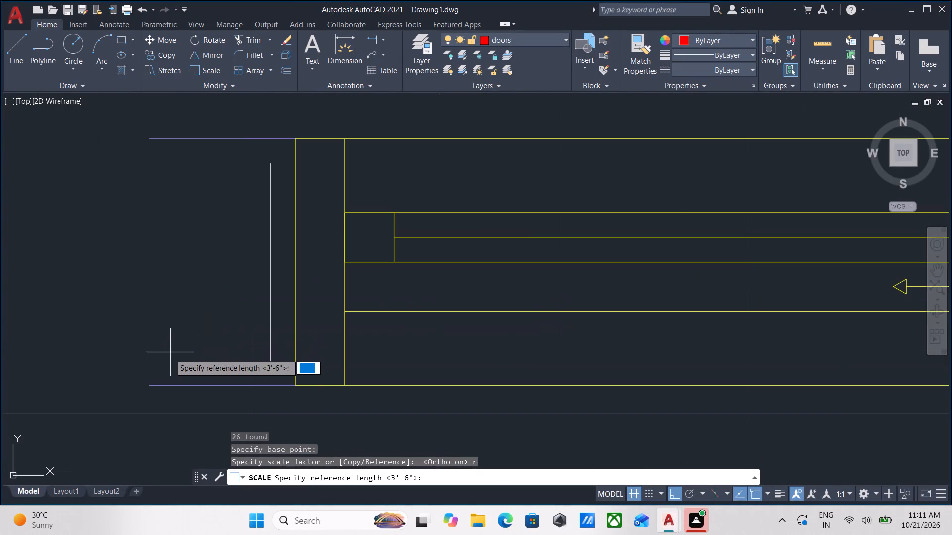
left_click(149, 388)
middle_click_drag(755, 449, 688, 431)
scroll(752, 449, "down", 1)
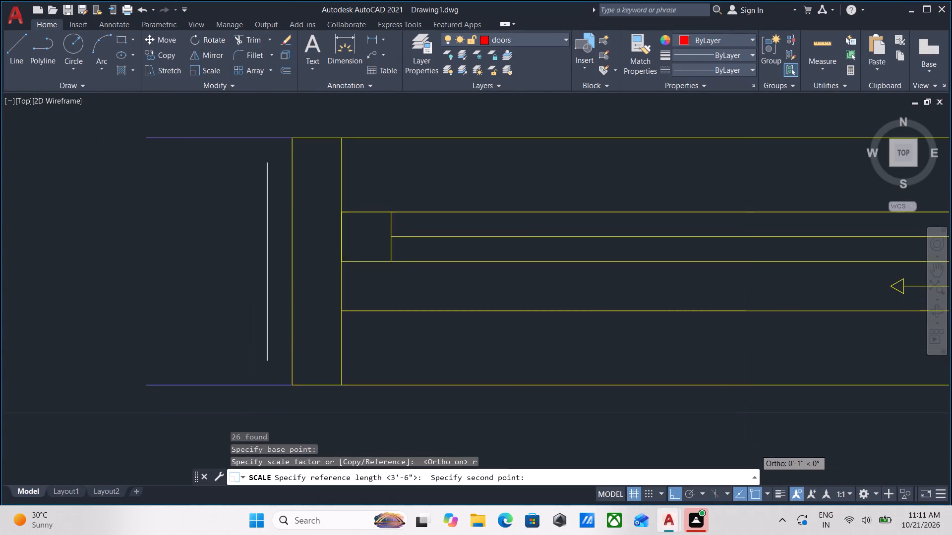
middle_click_drag(688, 431, 572, 400)
scroll(588, 377, "down", 2)
middle_click_drag(588, 377, 365, 388)
scroll(644, 381, "up", 2)
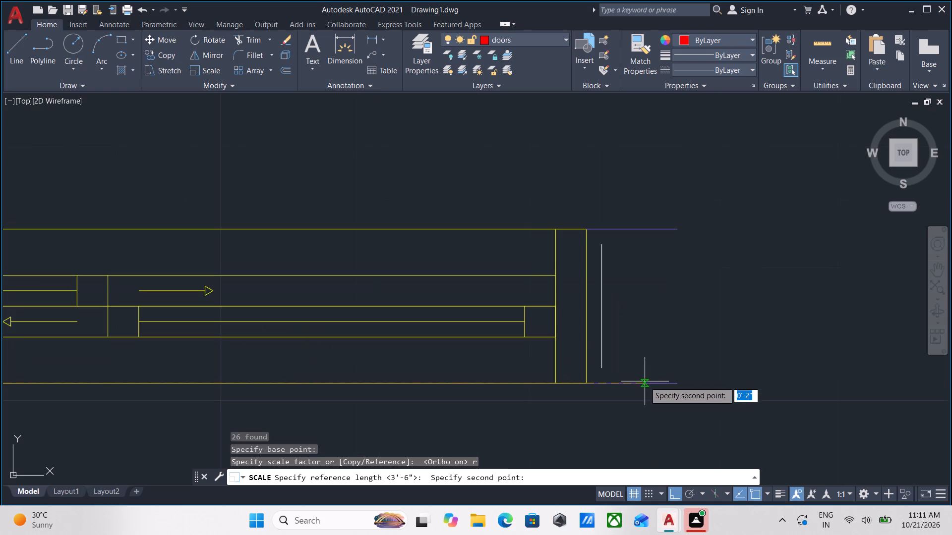
left_click(679, 384)
scroll(797, 376, "down", 2)
middle_click_drag(797, 376, 560, 392)
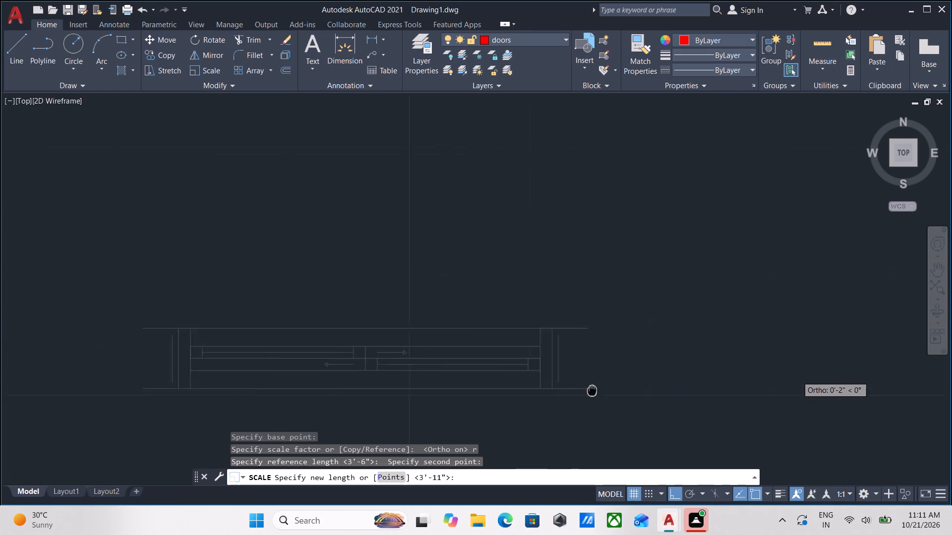
middle_click_drag(560, 392, 514, 395)
scroll(532, 390, "down", 3)
scroll(625, 385, "down", 1)
middle_click_drag(625, 385, 496, 398)
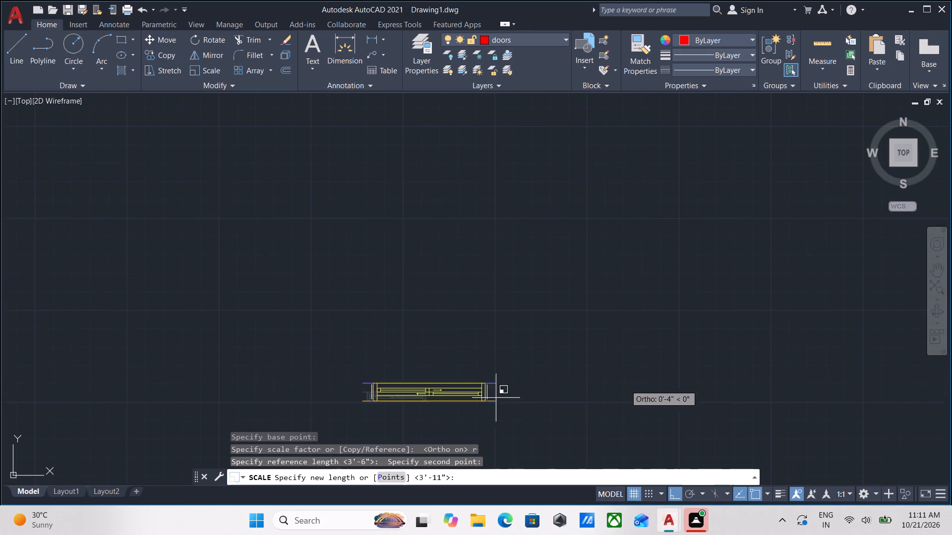
scroll(535, 395, "up", 3)
scroll(618, 365, "down", 2)
scroll(639, 375, "up", 3)
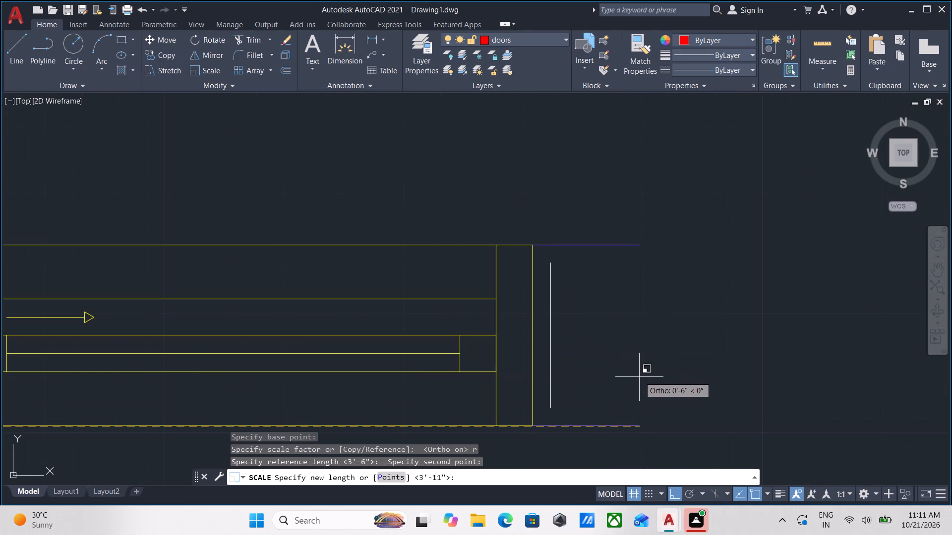
type("4'")
key("Return")
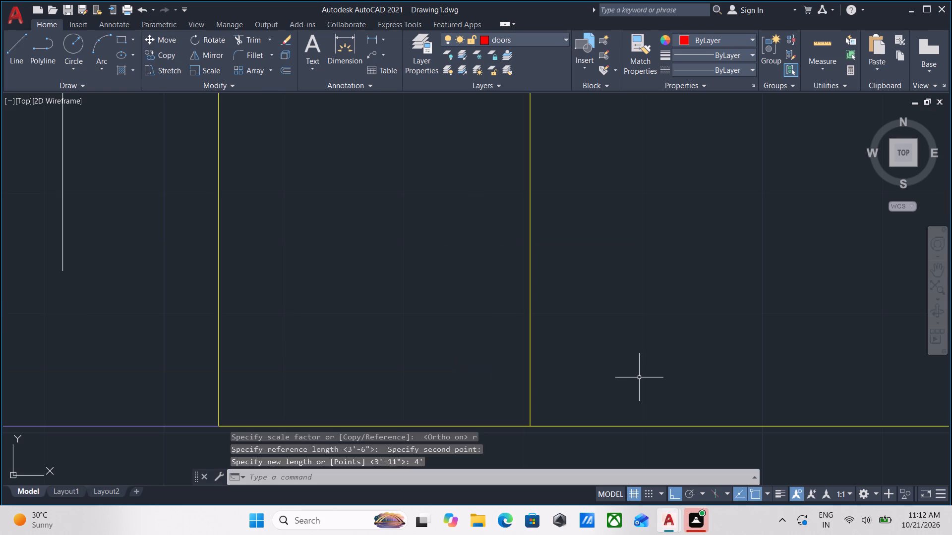
Copy the 4' sliding unit from its southwest end about 6'-11" horizontally to the east.
scroll(641, 377, "down", 7)
middle_click_drag(655, 370, 431, 415)
scroll(477, 383, "down", 5)
middle_click_drag(539, 380, 562, 296)
scroll(574, 305, "up", 2)
middle_click_drag(574, 305, 562, 341)
scroll(573, 334, "up", 2)
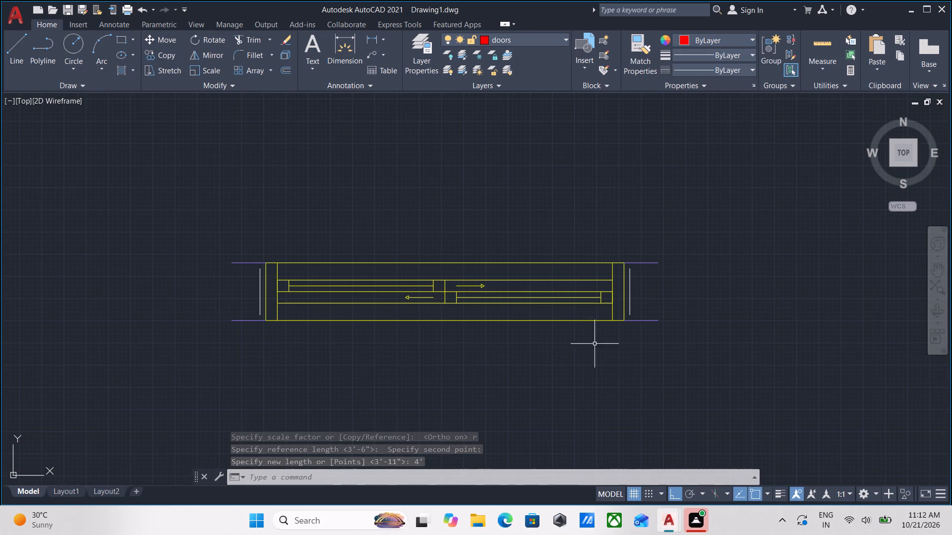
key("Escape")
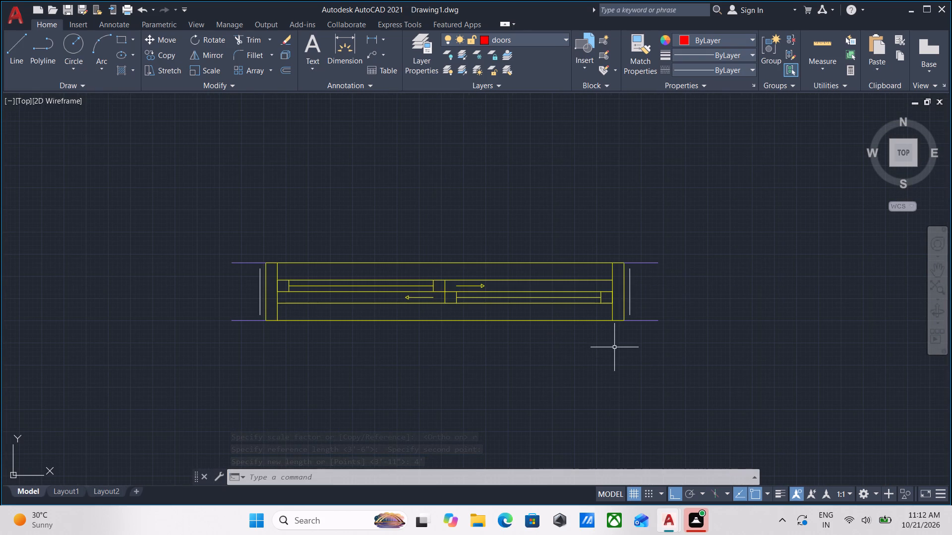
left_click(614, 347)
left_click(510, 279)
scroll(466, 343, "down", 1)
middle_click_drag(482, 330, 508, 316)
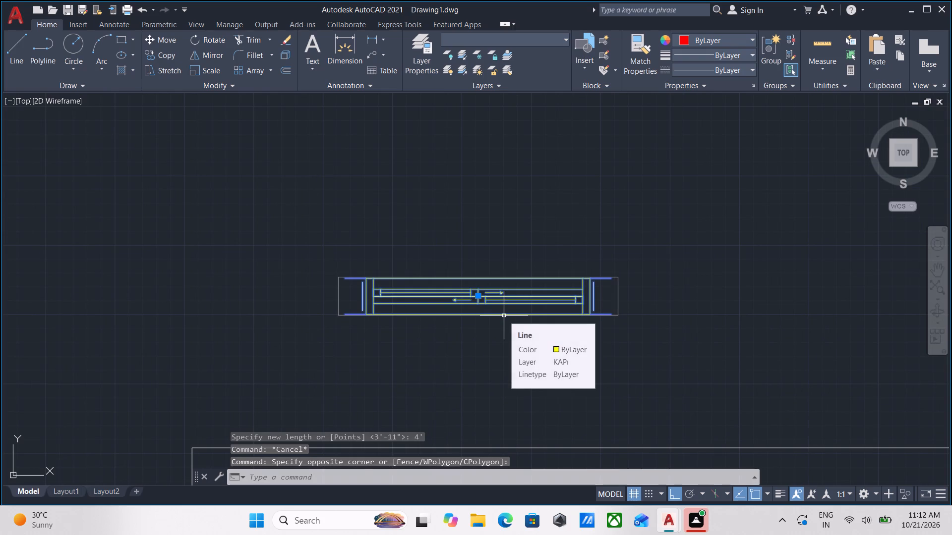
key("Escape")
left_click(504, 337)
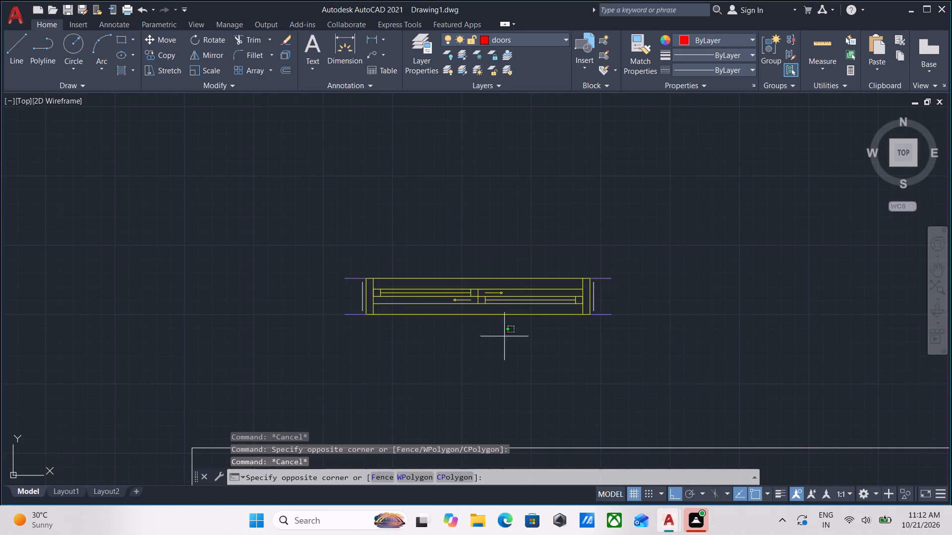
left_click(465, 288)
type("co")
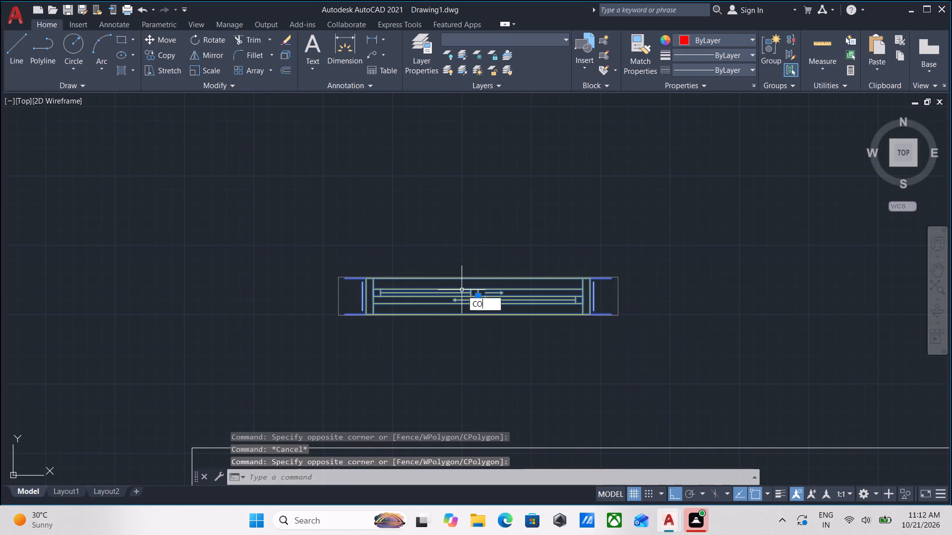
key("Return")
left_click(343, 318)
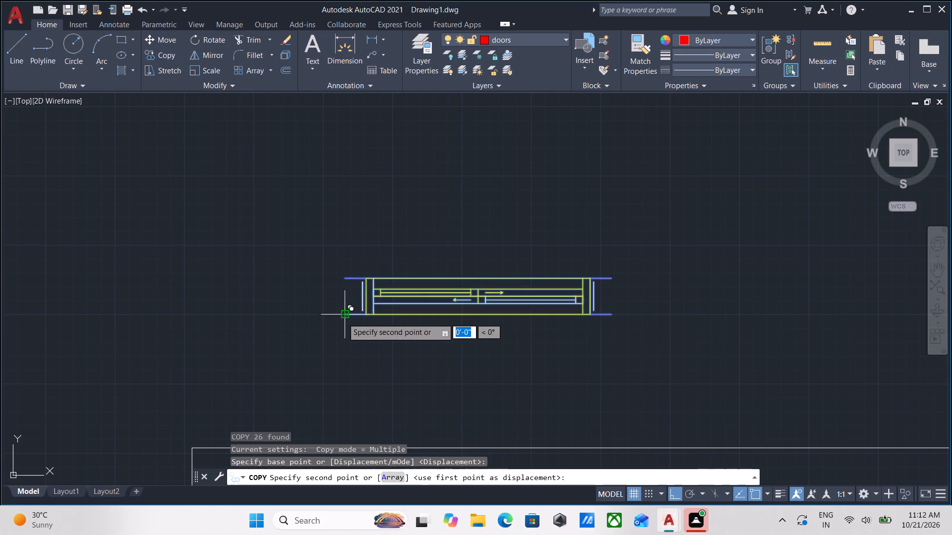
middle_click_drag(504, 314, 302, 326)
left_click(602, 323)
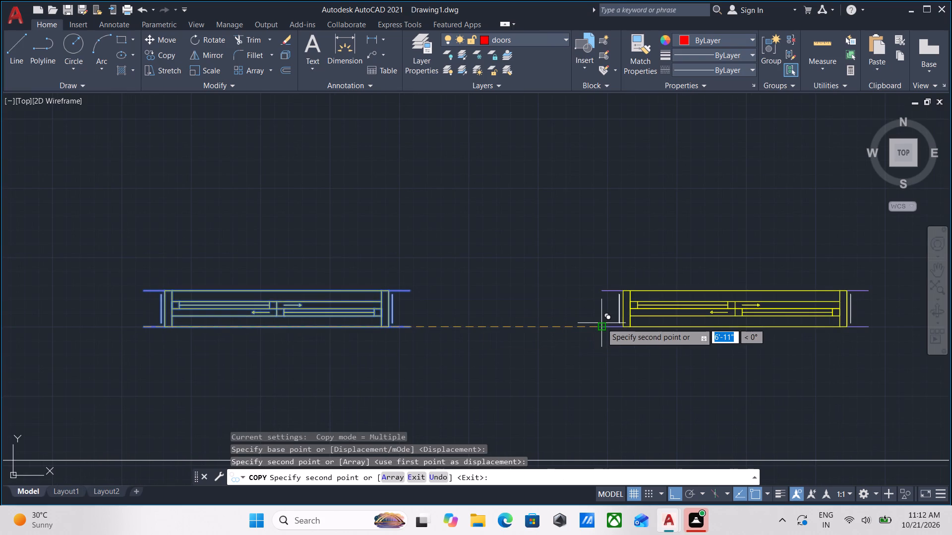
key("Escape")
Scale the copied sliding unit from its southwest end by Reference, using its full lower length as reference and 6' as new length.
left_click_drag(733, 333, 728, 328)
left_click(680, 289)
middle_click_drag(677, 311, 505, 342)
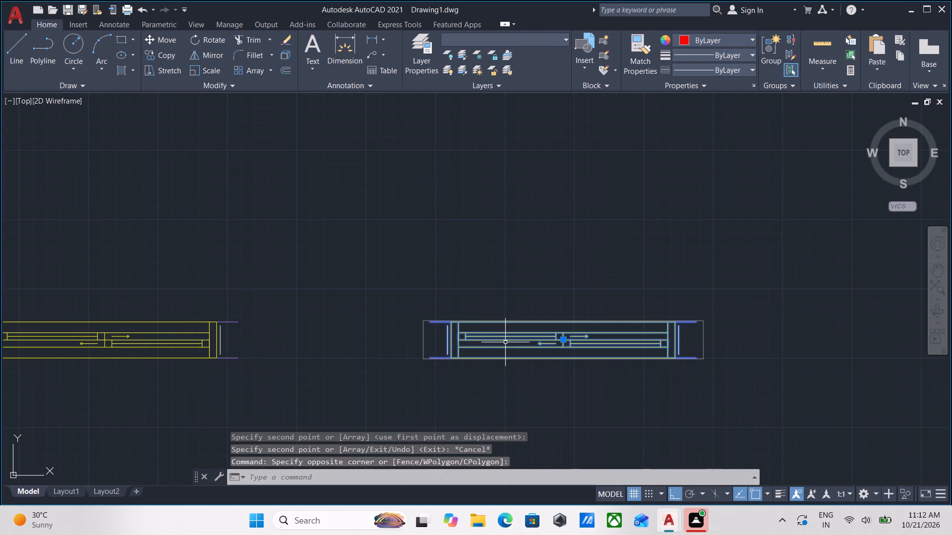
type("sca")
key("Return")
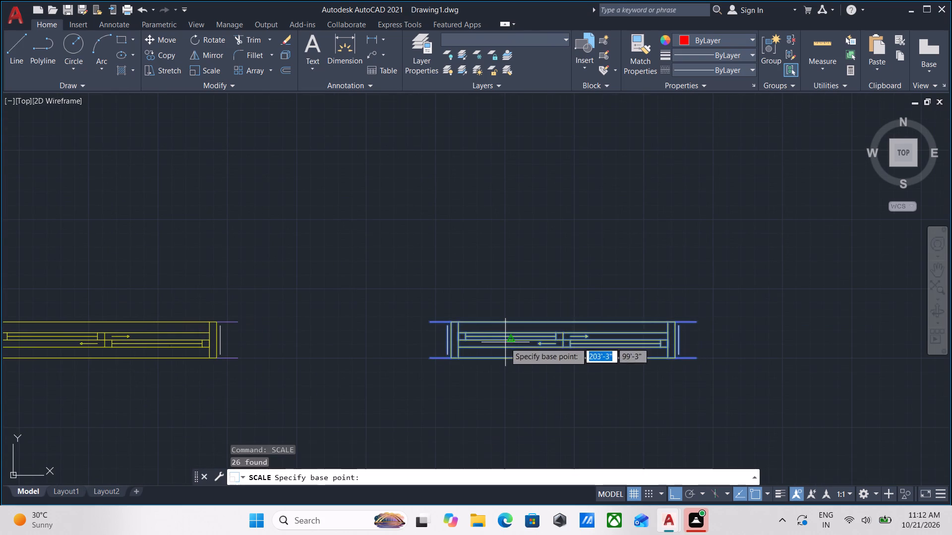
scroll(468, 368, "up", 2)
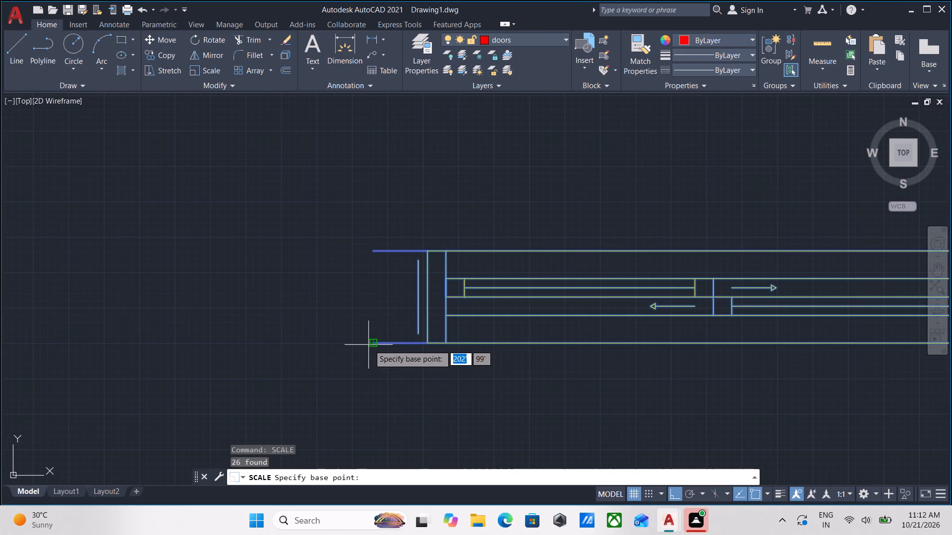
left_click(369, 344)
scroll(627, 344, "down", 1)
middle_click_drag(624, 345, 423, 350)
scroll(549, 344, "down", 1)
middle_click_drag(549, 344, 456, 355)
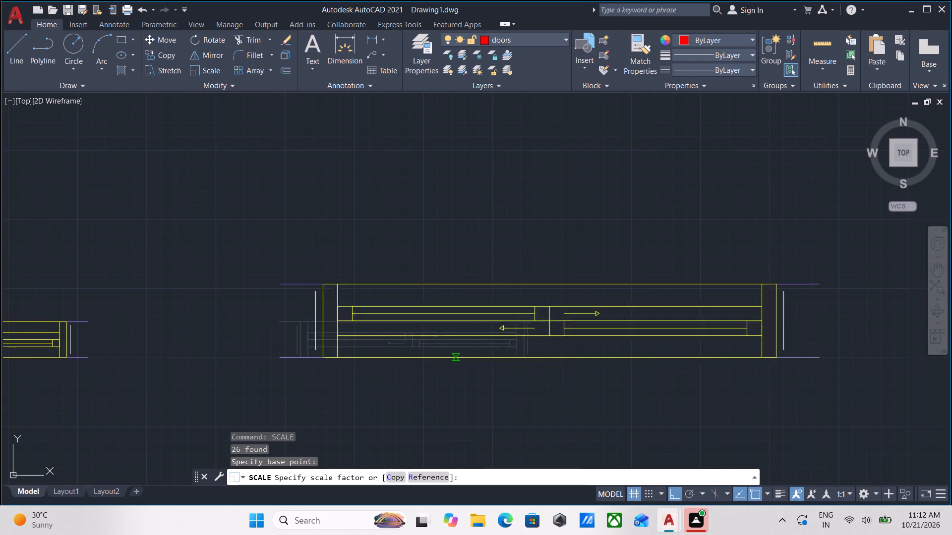
key("r")
key("Return")
scroll(312, 373, "up", 1)
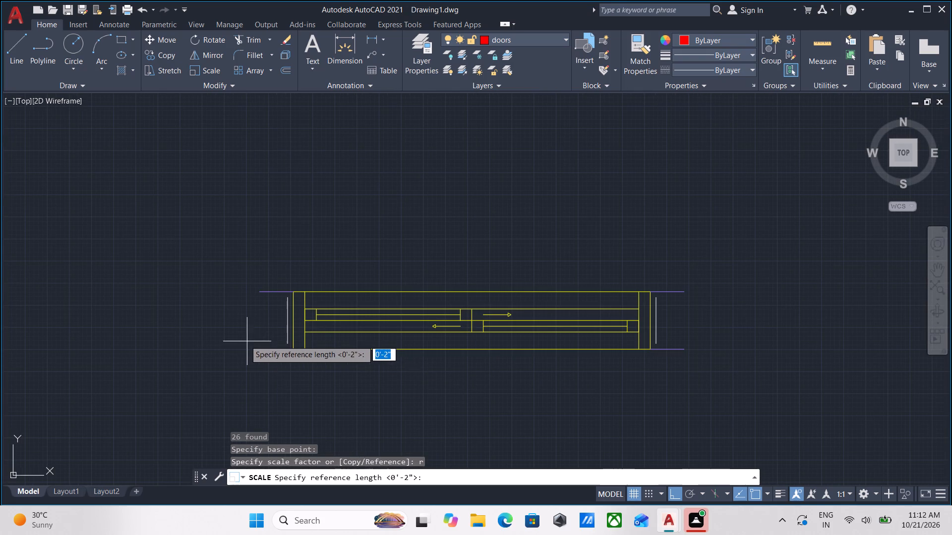
left_click(256, 348)
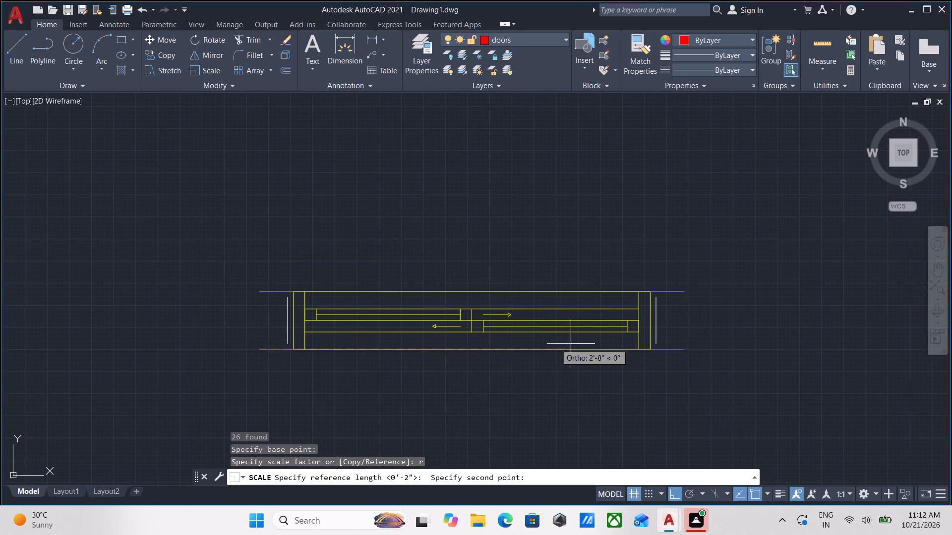
left_click(685, 350)
middle_click_drag(739, 347, 588, 354)
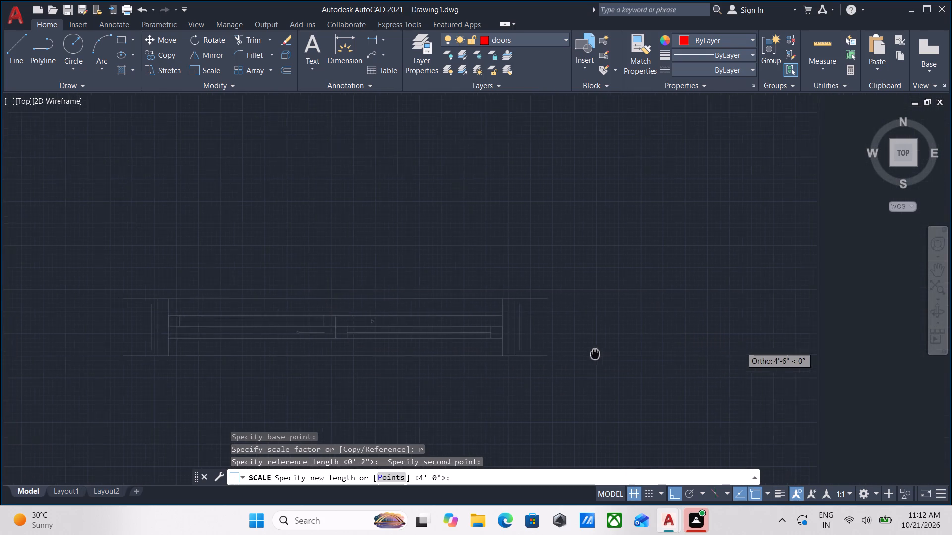
middle_click_drag(588, 354, 584, 354)
scroll(737, 340, "down", 2)
middle_click_drag(736, 340, 590, 351)
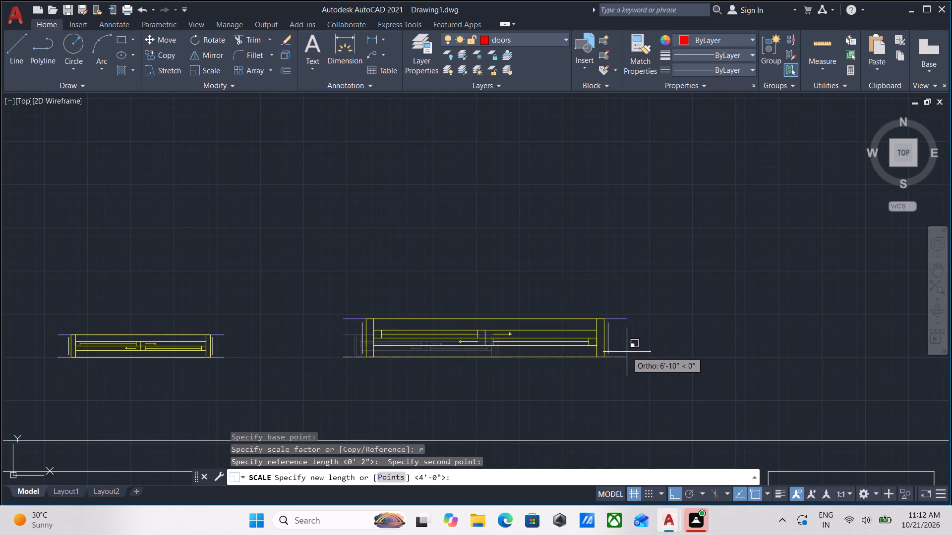
scroll(625, 365, "up", 2)
scroll(687, 375, "down", 1)
middle_click_drag(687, 375, 610, 407)
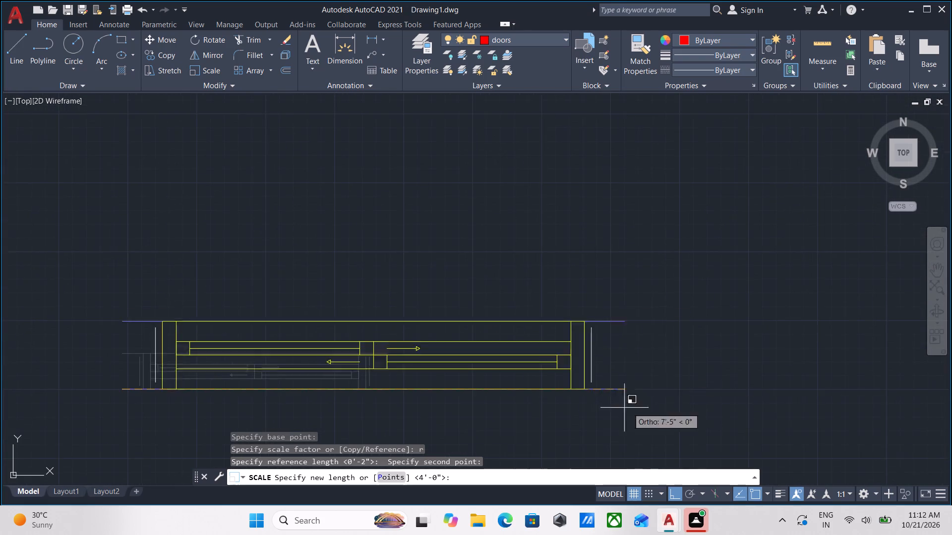
scroll(771, 363, "down", 1)
middle_click_drag(765, 366, 557, 387)
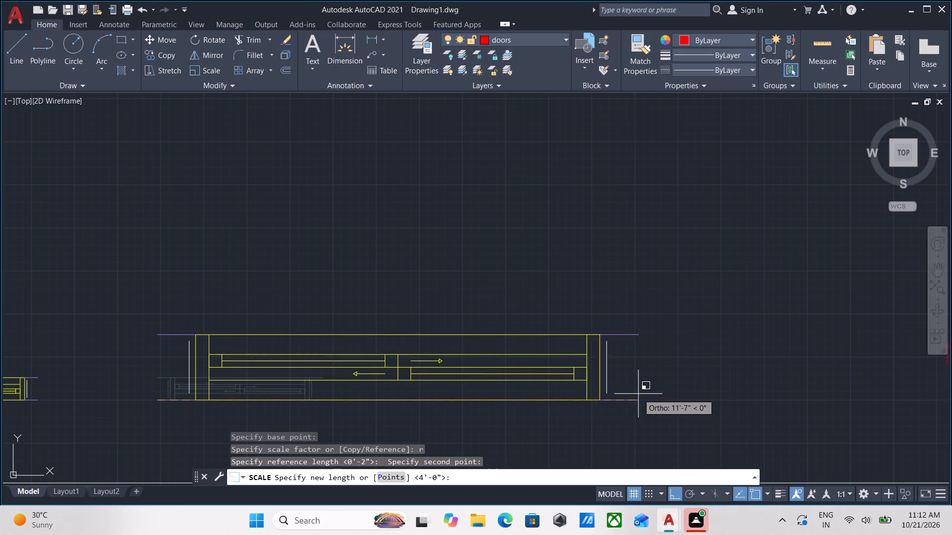
scroll(643, 393, "down", 1)
middle_click_drag(643, 393, 574, 407)
type("6'")
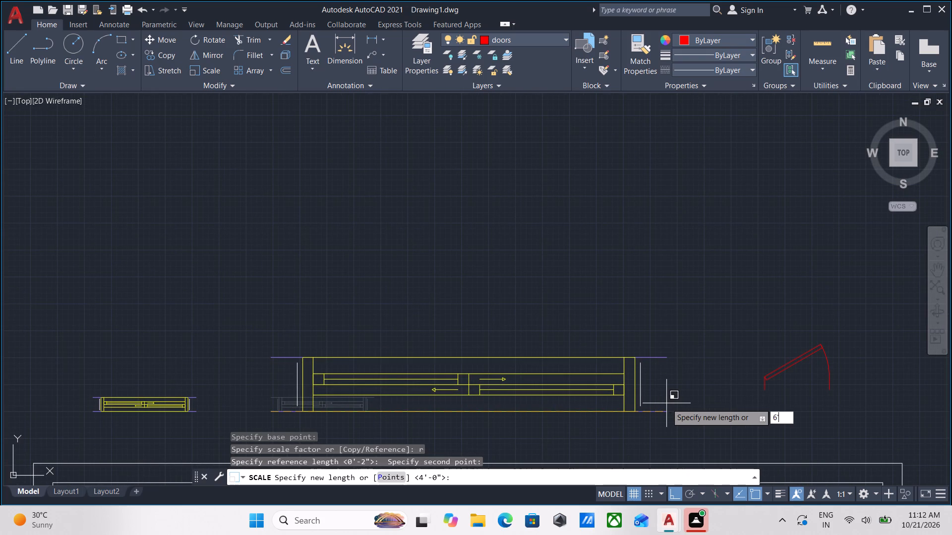
key("Return")
Ungroup the larger 6' sliding unit on the east side.
scroll(666, 403, "down", 1)
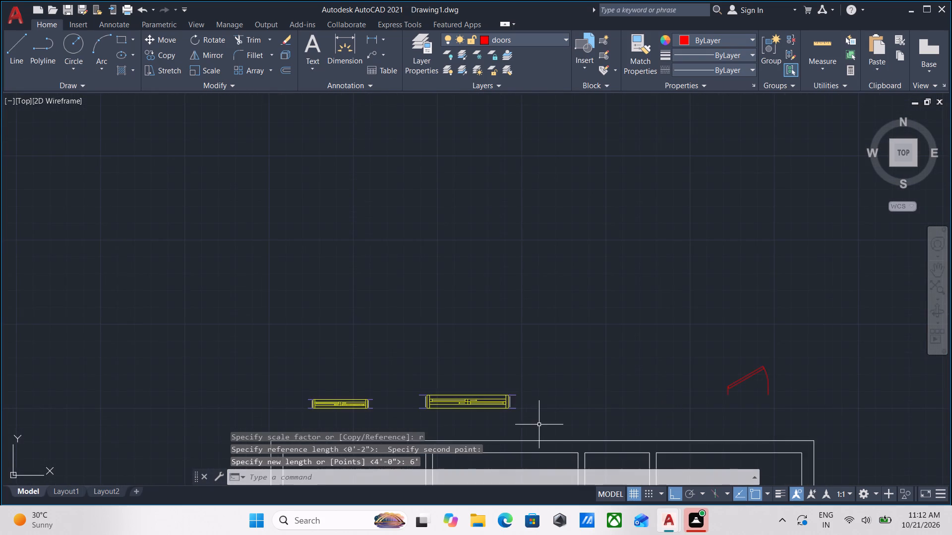
middle_click_drag(537, 422, 571, 298)
scroll(483, 303, "up", 2)
middle_click_drag(485, 290, 455, 347)
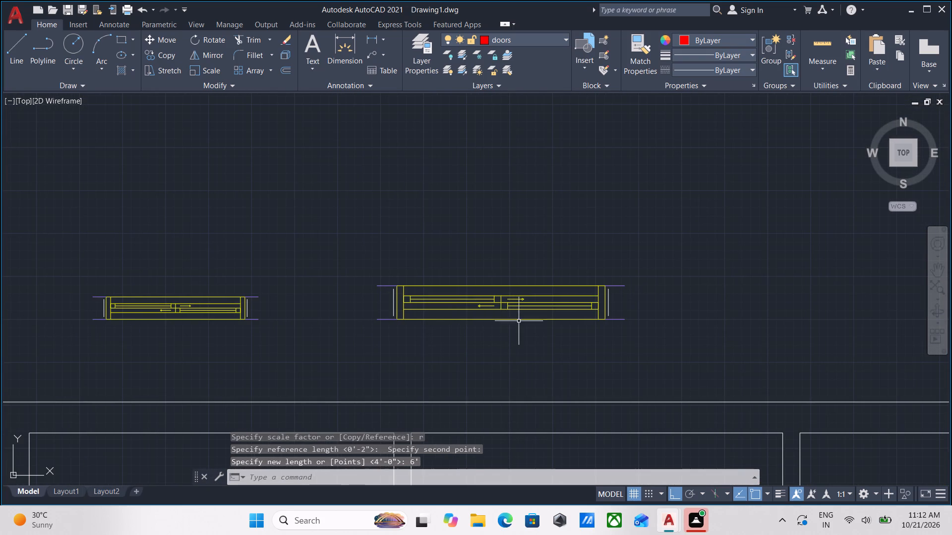
left_click(517, 343)
left_click(483, 286)
type("ung")
key("Return")
scroll(576, 327, "up", 1)
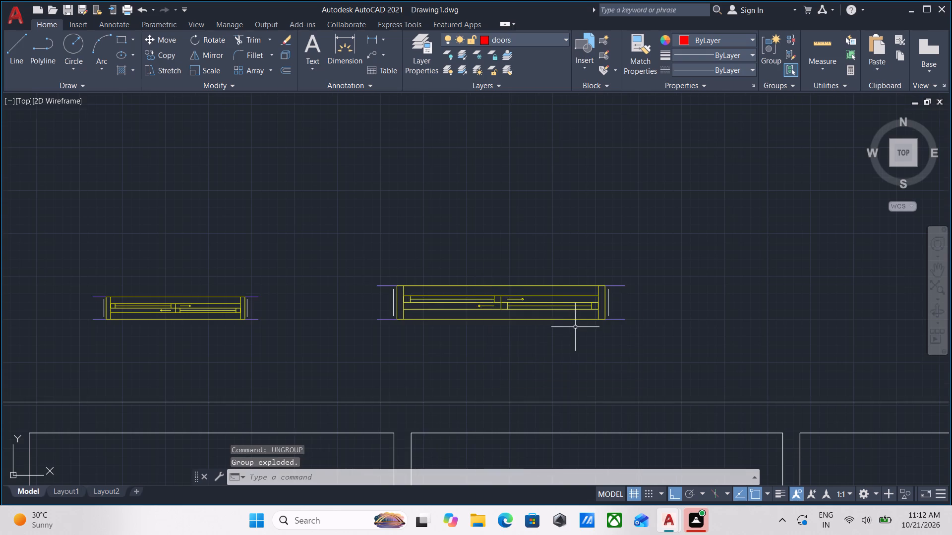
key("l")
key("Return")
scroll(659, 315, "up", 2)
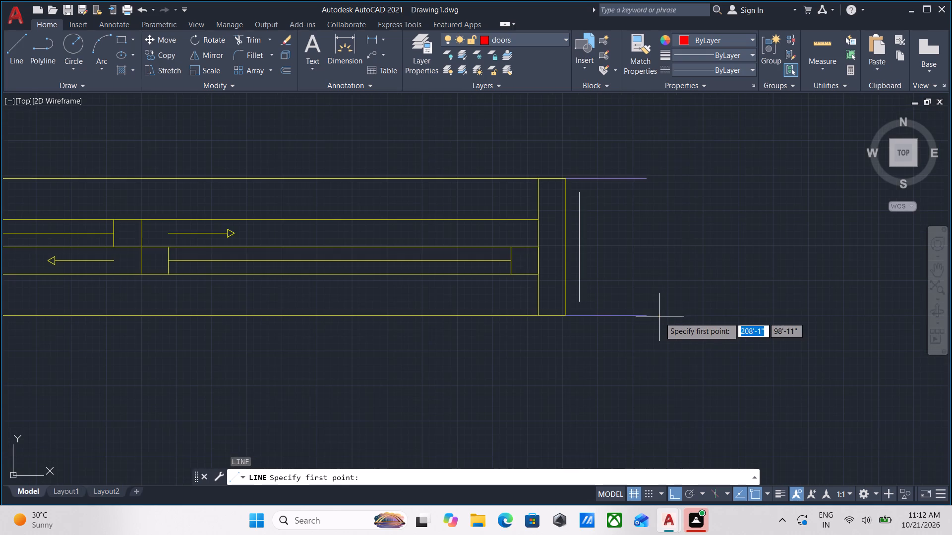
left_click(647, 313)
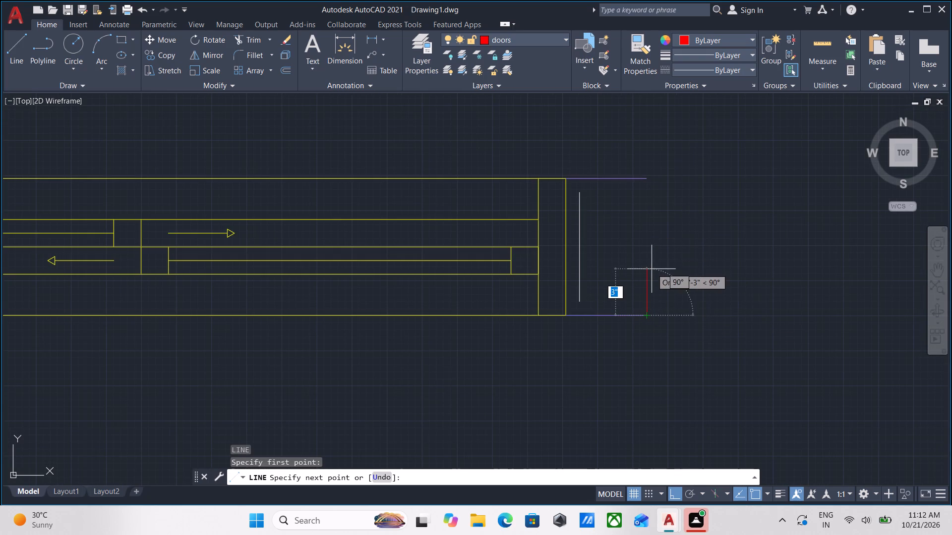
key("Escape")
Draw a vertical line joining the outer ends of the two purple extension lines on the 6' sliding unit's east side.
scroll(624, 268, "down", 1)
middle_click_drag(624, 268, 615, 316)
scroll(630, 344, "up", 2)
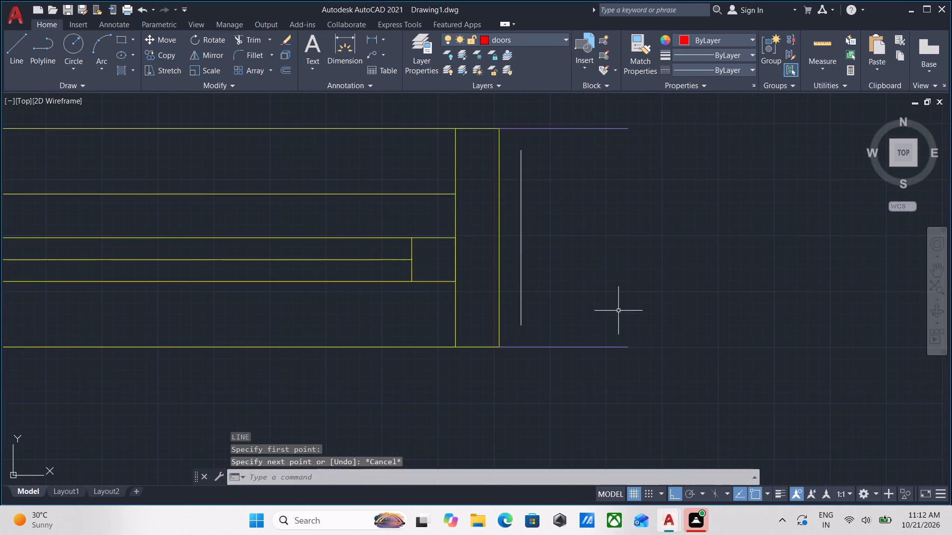
middle_click_drag(615, 312, 614, 343)
key("l")
key("Return")
scroll(621, 366, "up", 1)
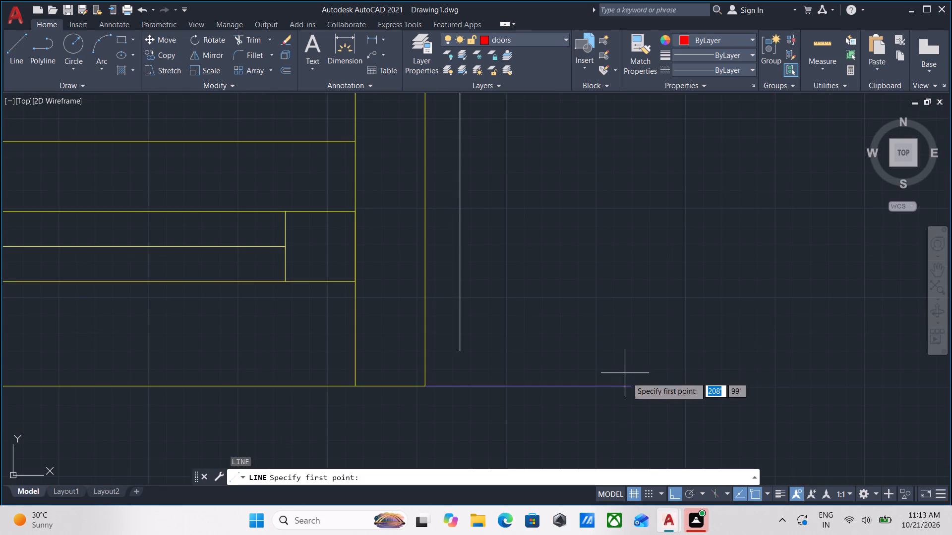
left_click(629, 386)
scroll(633, 239, "down", 1)
middle_click_drag(632, 241, 609, 392)
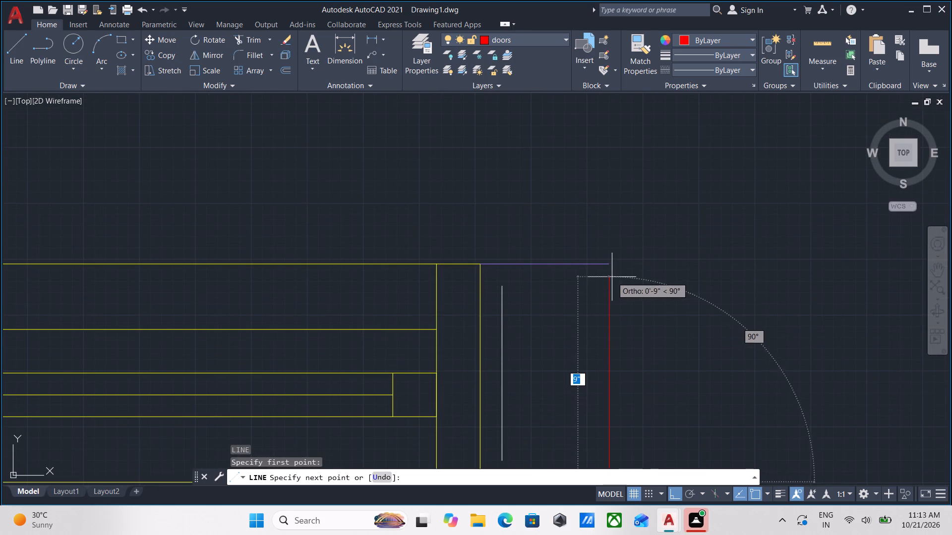
left_click(608, 265)
key("Escape")
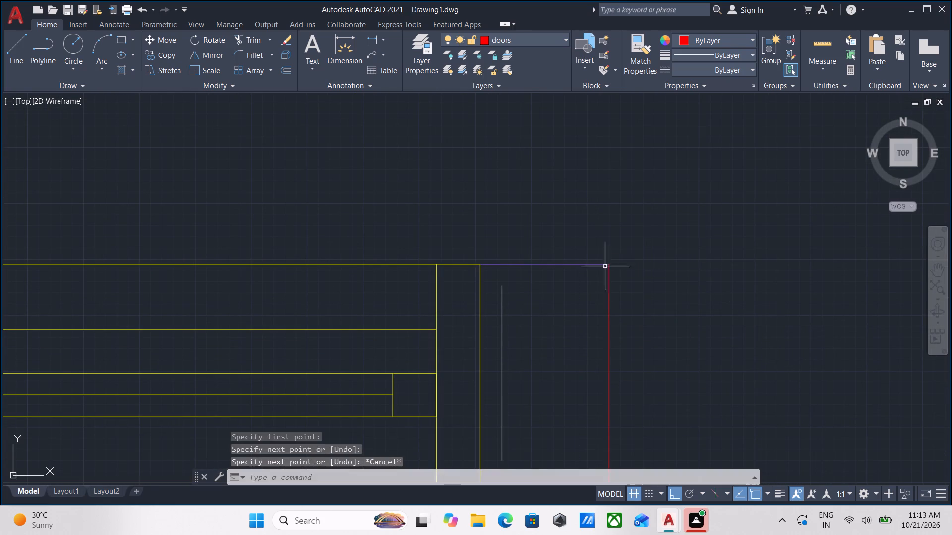
Draw a vertical line joining the outer ends of the two purple extension lines on the 6' sliding unit's west side.
scroll(306, 271, "down", 2)
middle_click_drag(311, 268, 520, 239)
scroll(331, 277, "down", 1)
middle_click_drag(331, 277, 542, 280)
scroll(326, 308, "up", 1)
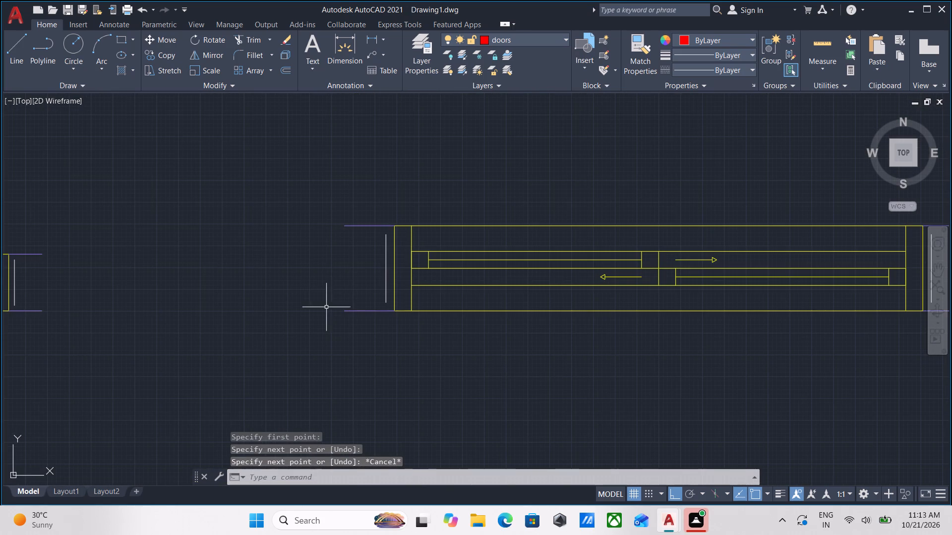
key("l")
key("Return")
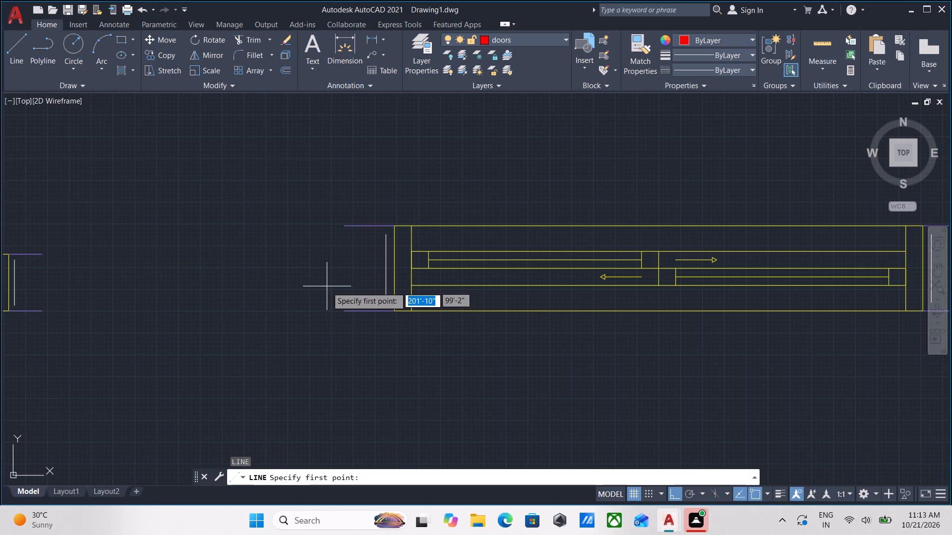
scroll(351, 311, "up", 2)
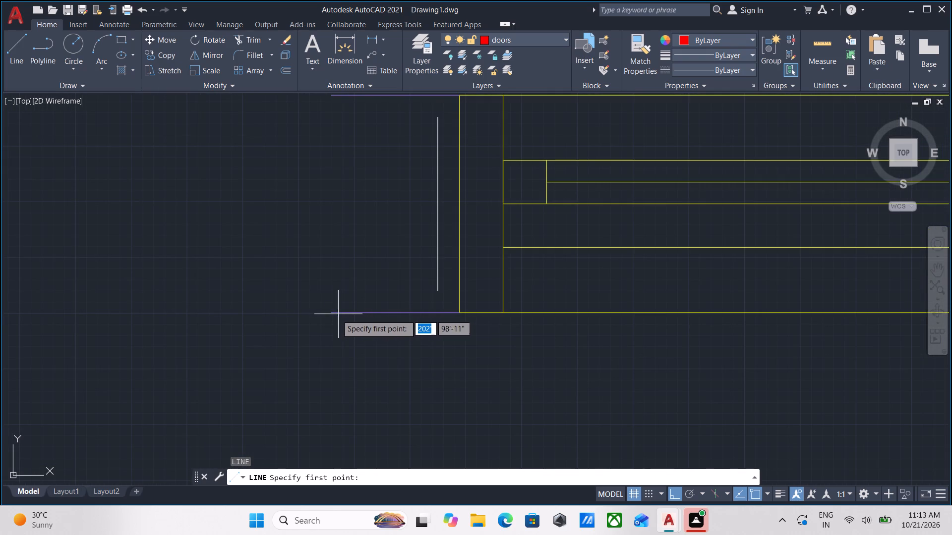
left_click(329, 311)
middle_click_drag(323, 224, 279, 384)
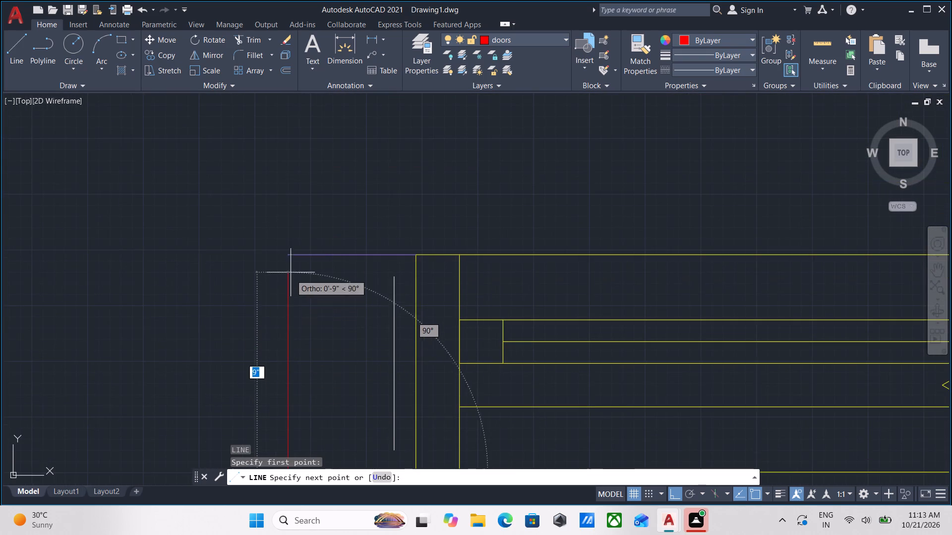
left_click(289, 255)
key("Escape")
Match the properties of the 6' unit's purple extension line onto the red closing lines at its west and east ends.
scroll(228, 281, "down", 2)
middle_click_drag(241, 268, 297, 236)
type("ma")
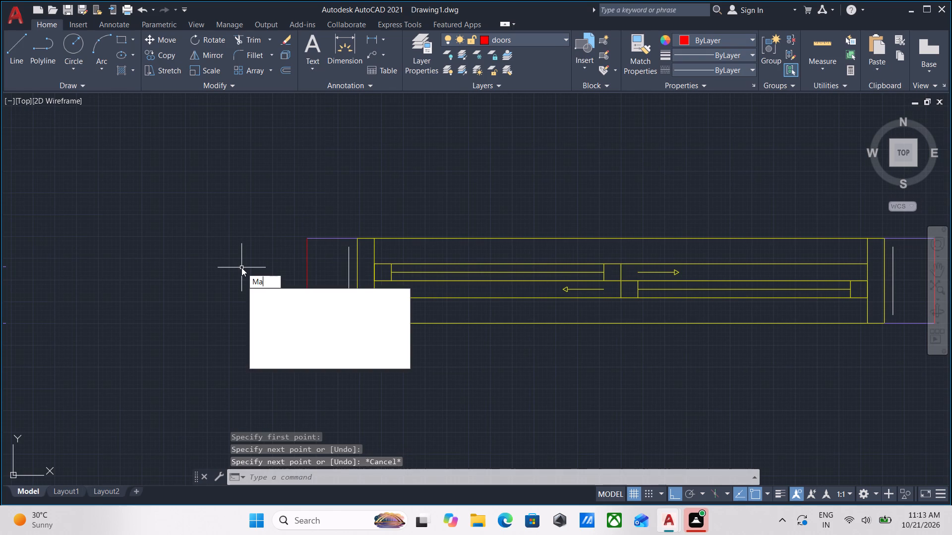
key("Return")
scroll(338, 326, "up", 2)
left_click(340, 320)
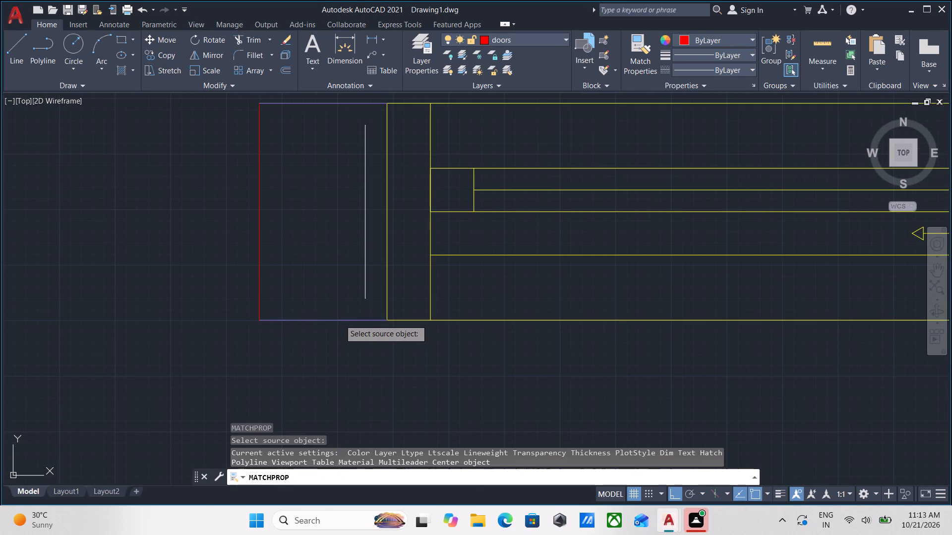
left_click(258, 264)
scroll(377, 364, "down", 4)
middle_click_drag(371, 364, 155, 343)
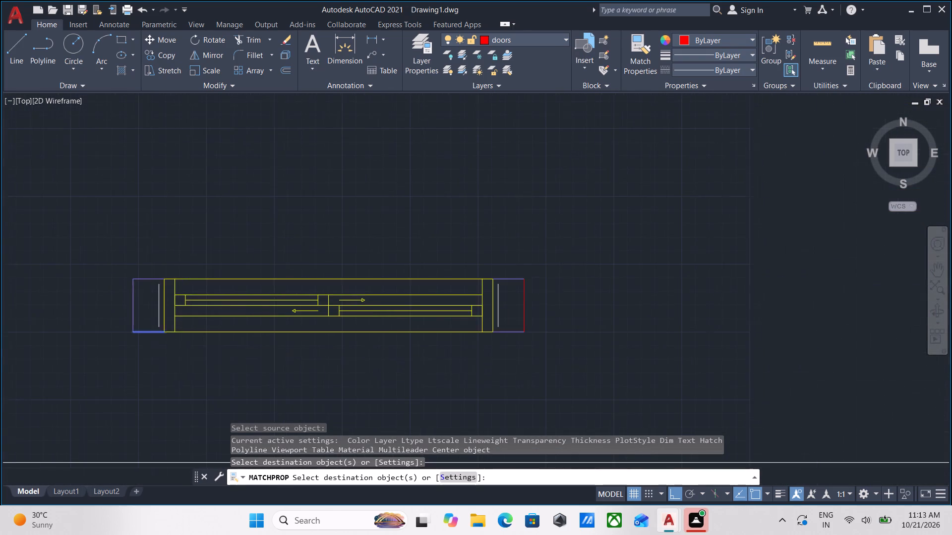
middle_click_drag(433, 364, 335, 367)
scroll(448, 328, "up", 2)
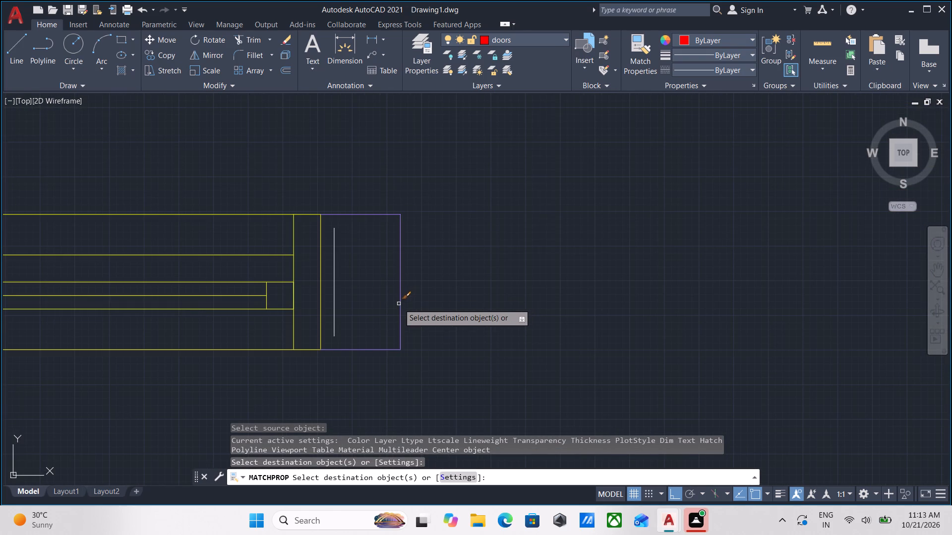
left_click(399, 304)
scroll(435, 300, "down", 3)
middle_click_drag(515, 303, 526, 297)
key("Escape")
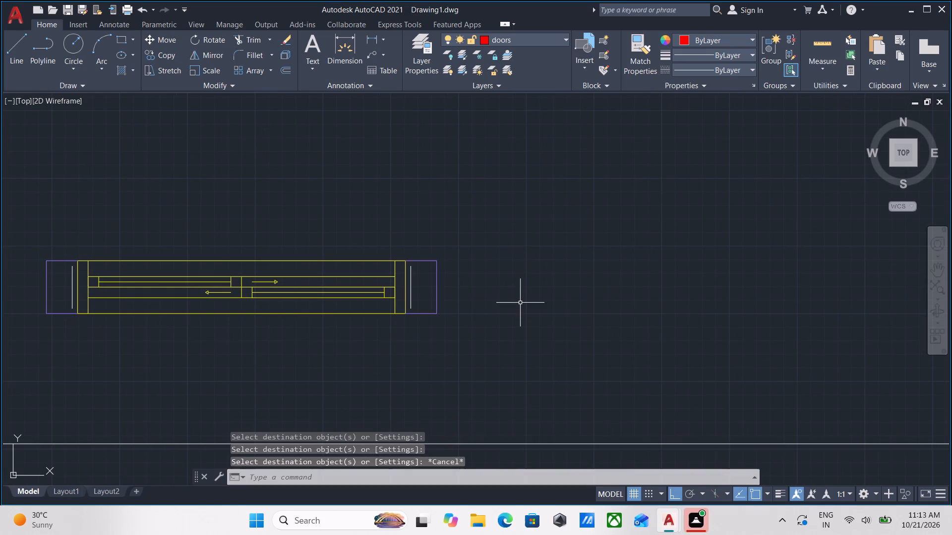
key("Escape")
Group all the objects of the 6' sliding unit, including its closed end rectangles.
left_click(478, 360)
middle_click_drag(282, 268, 598, 281)
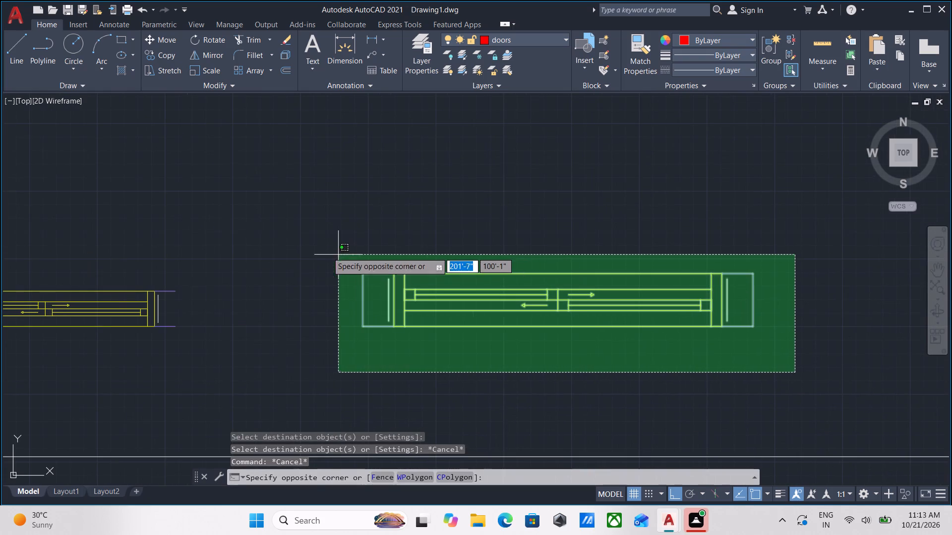
left_click(313, 242)
scroll(519, 270, "down", 2)
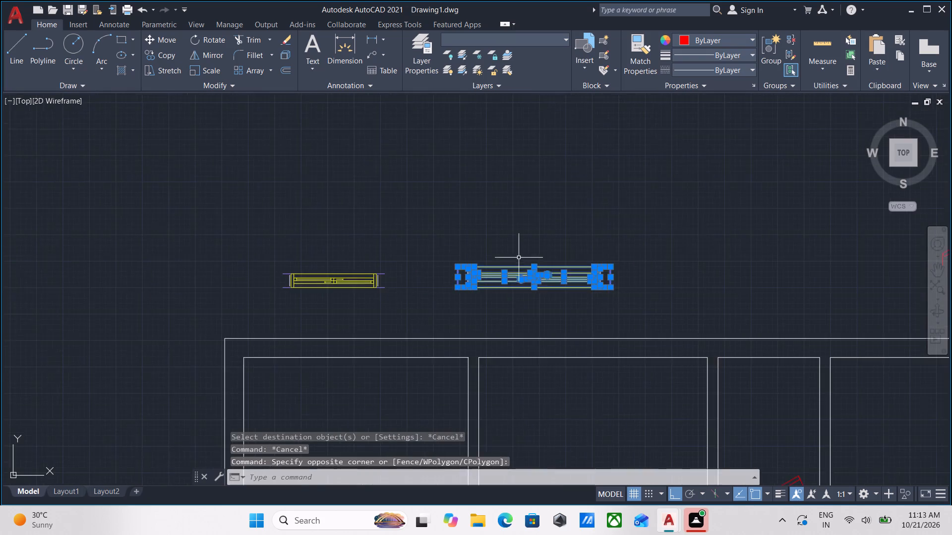
middle_click_drag(519, 258, 467, 276)
middle_click_drag(468, 235, 445, 288)
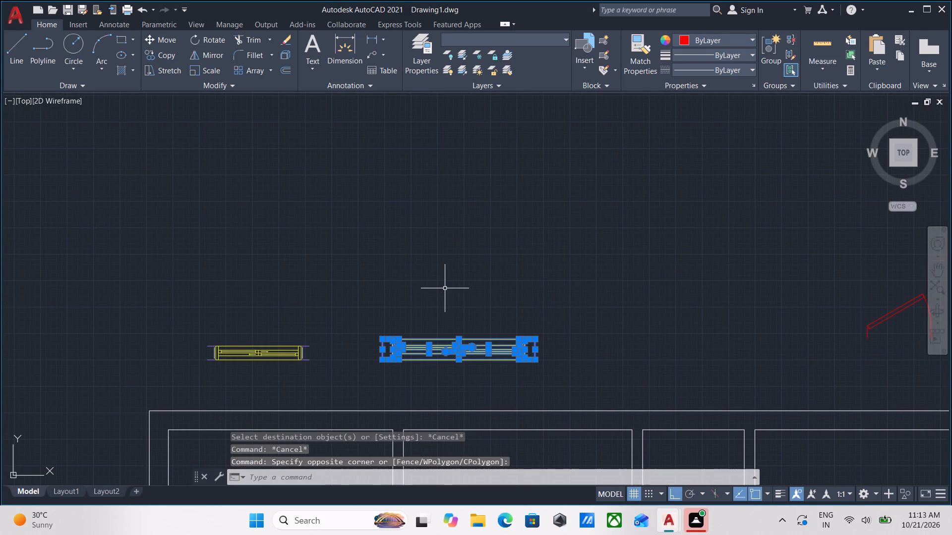
key("g")
key("Return")
Copy the grouped 6' unit, with Ortho off, from its lower midpoint to the midpoint of the northwest room's inner north wall line.
scroll(462, 362, "up", 2)
left_click(477, 383)
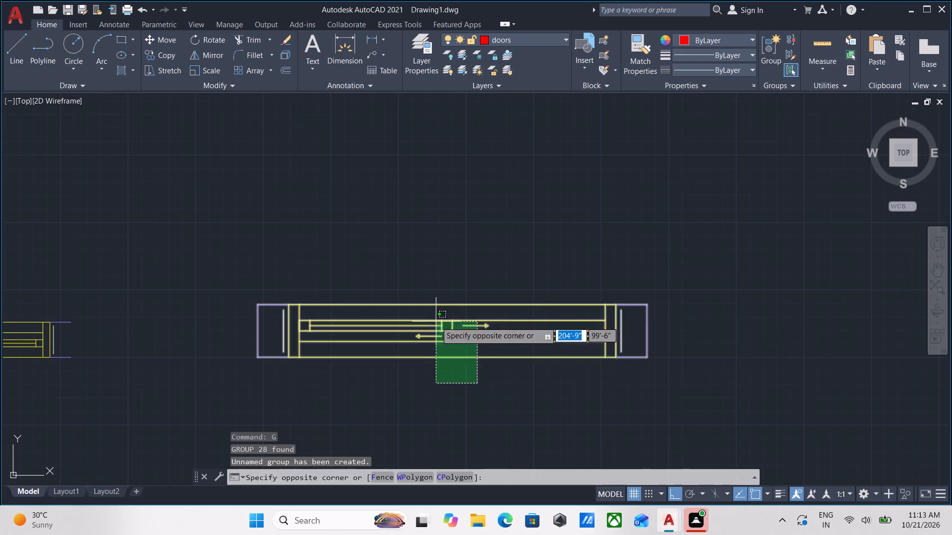
left_click(436, 321)
scroll(428, 361, "up", 2)
middle_click_drag(406, 358, 472, 324)
scroll(472, 324, "down", 3)
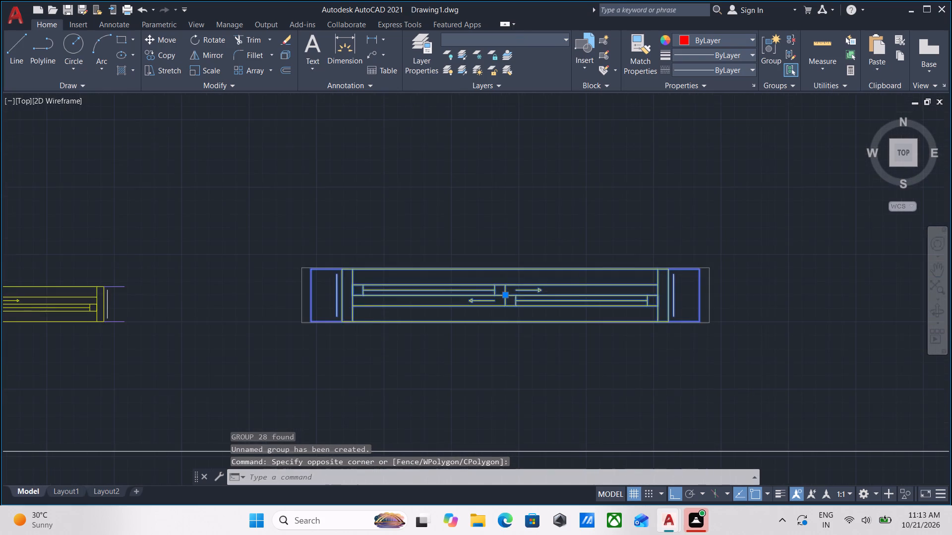
type("co")
key("Return")
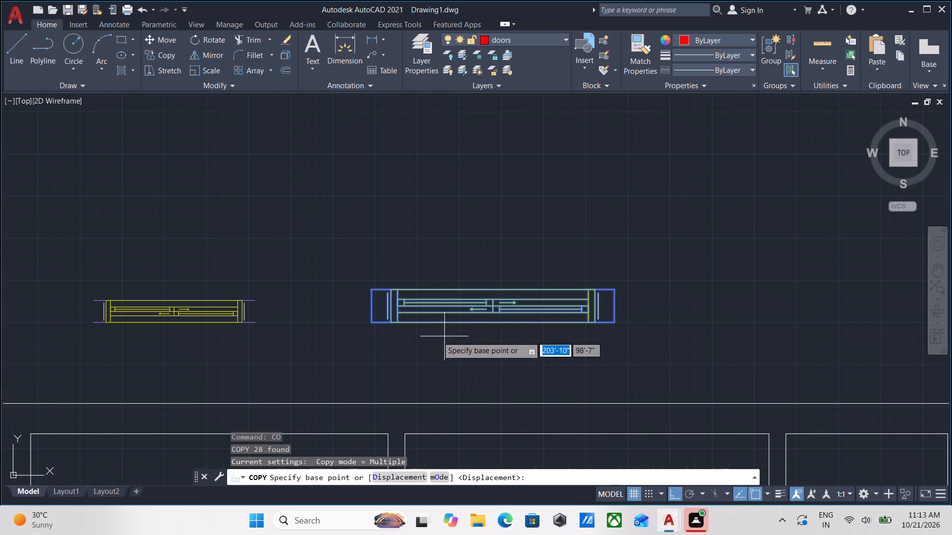
left_click(495, 321)
key("F8")
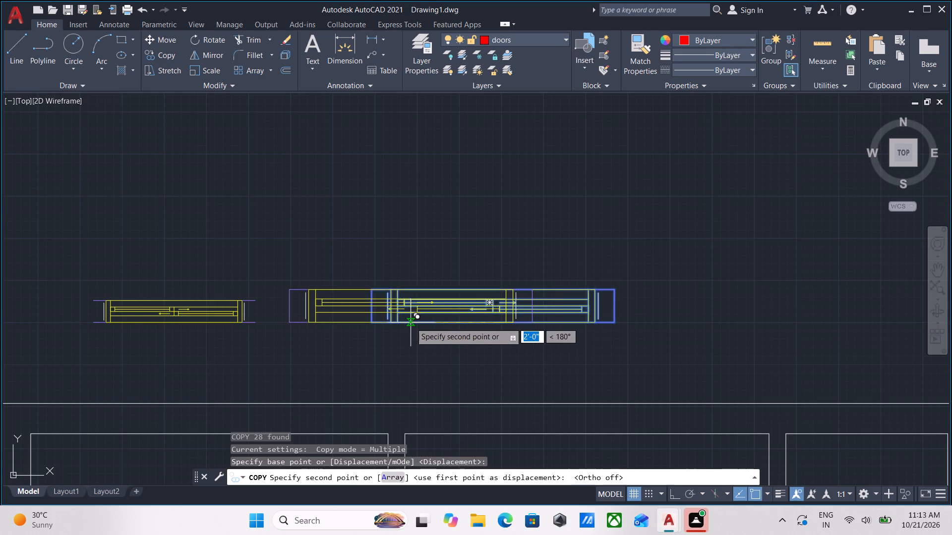
scroll(326, 342, "down", 1)
middle_click_drag(326, 342, 524, 280)
scroll(416, 340, "up", 2)
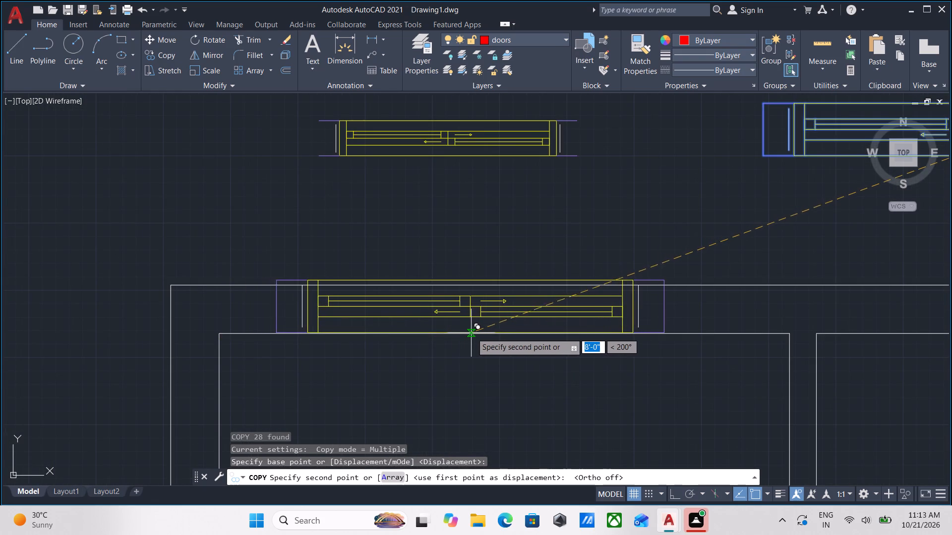
scroll(485, 332, "down", 2)
left_click(497, 336)
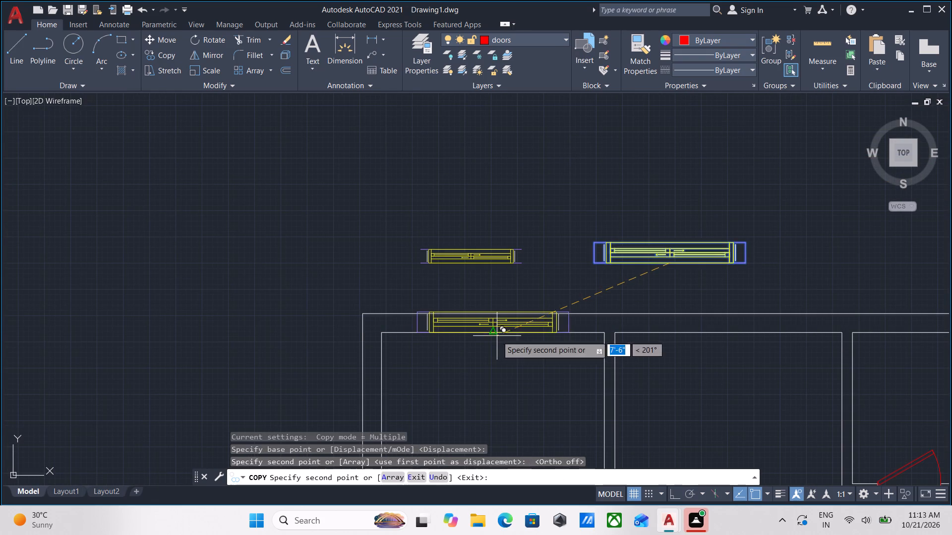
scroll(651, 340, "up", 3)
middle_click_drag(502, 295, 715, 297)
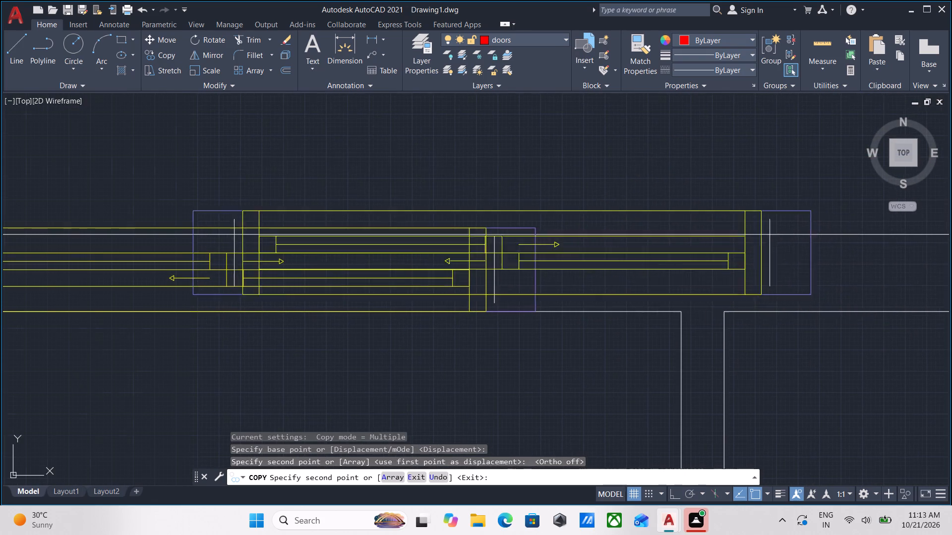
key("Escape")
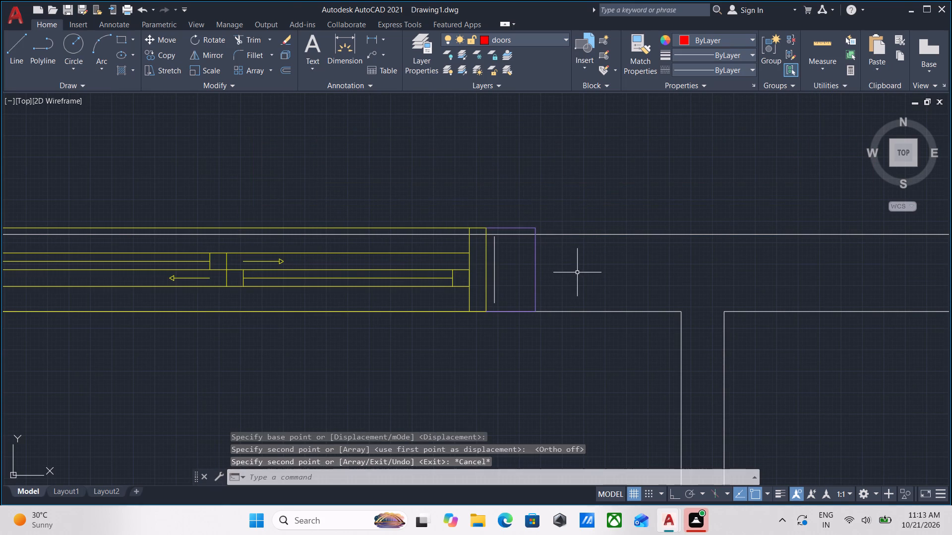
Ungroup the 6' sliding unit copy placed on the northwest room's north wall.
left_click(577, 272)
middle_click_drag(298, 248, 641, 272)
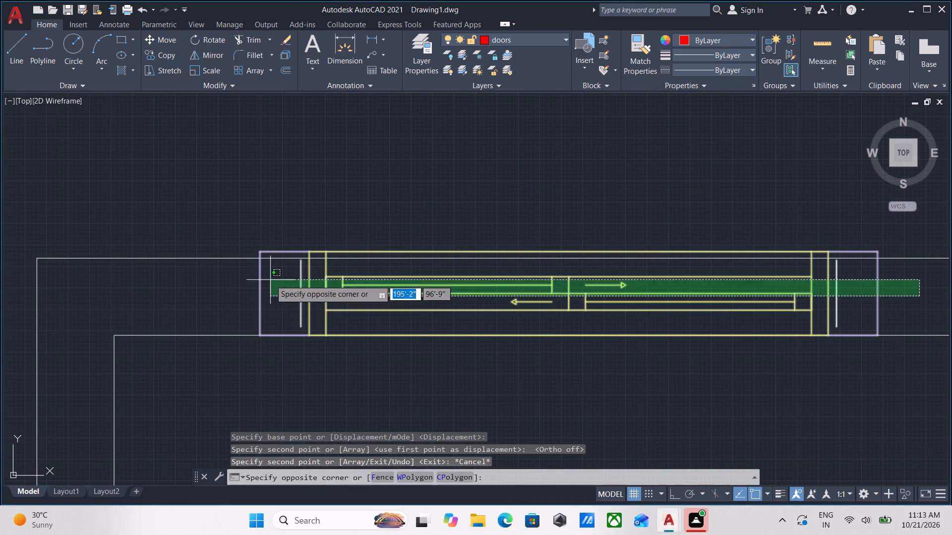
left_click(175, 277)
middle_click_drag(369, 309, 365, 309)
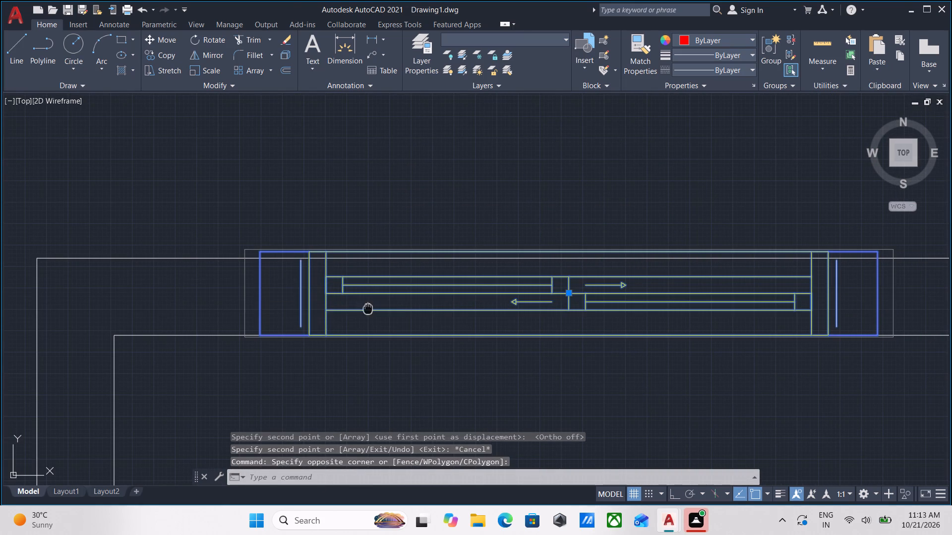
middle_click_drag(365, 309, 305, 320)
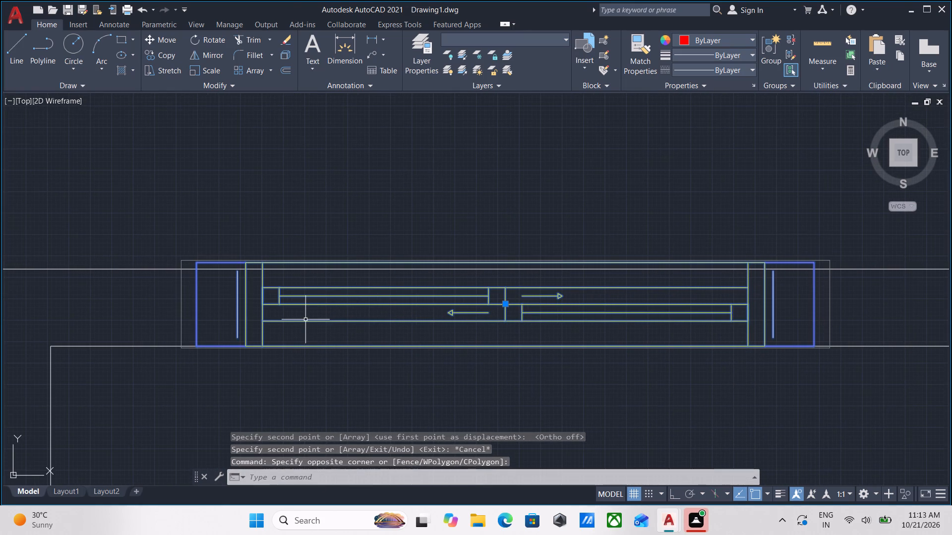
type("un")
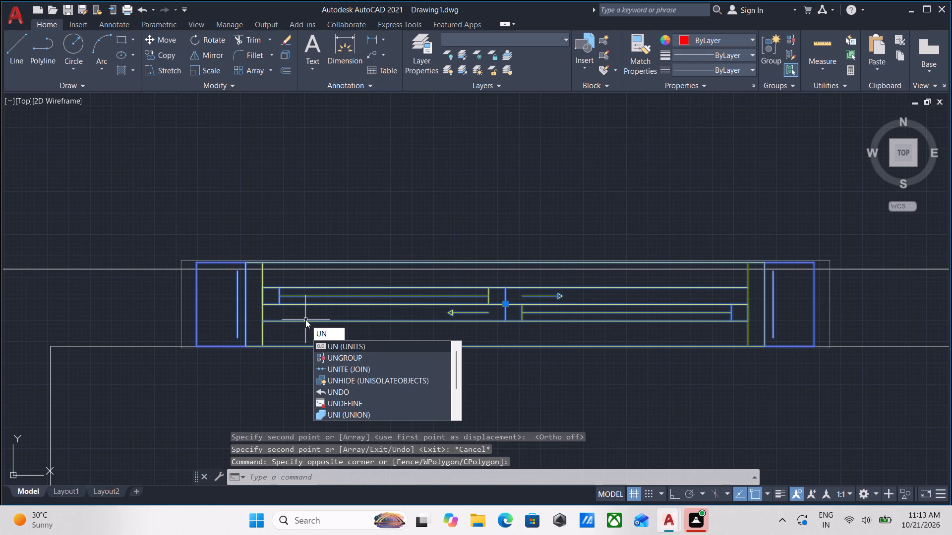
type("gr")
key("Return")
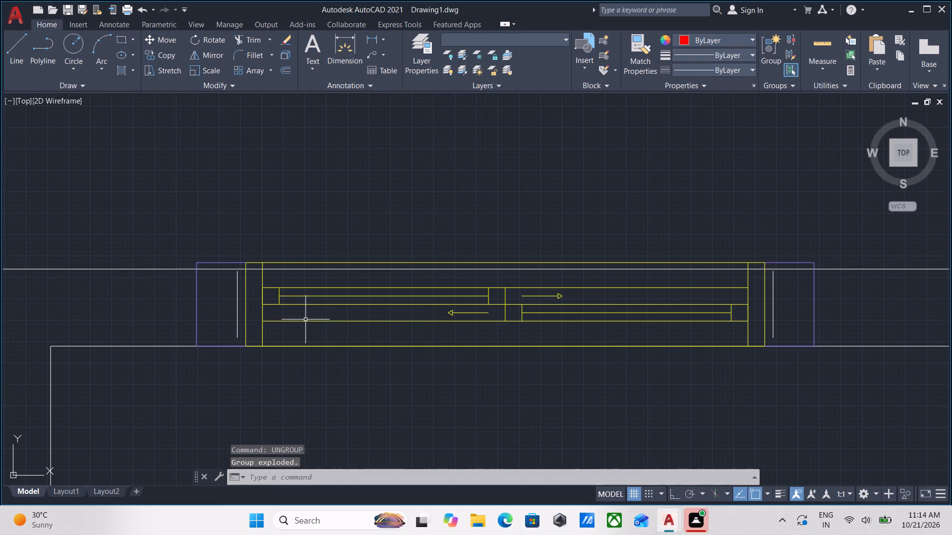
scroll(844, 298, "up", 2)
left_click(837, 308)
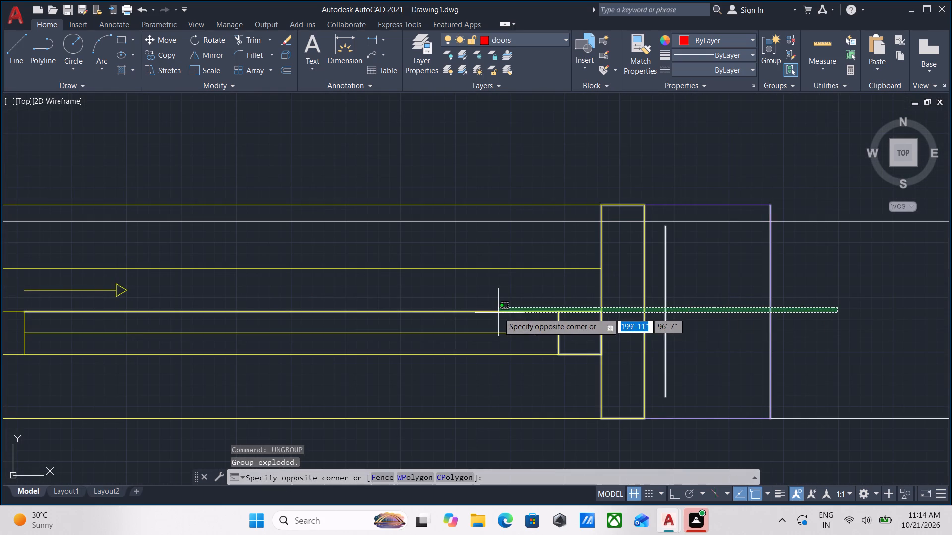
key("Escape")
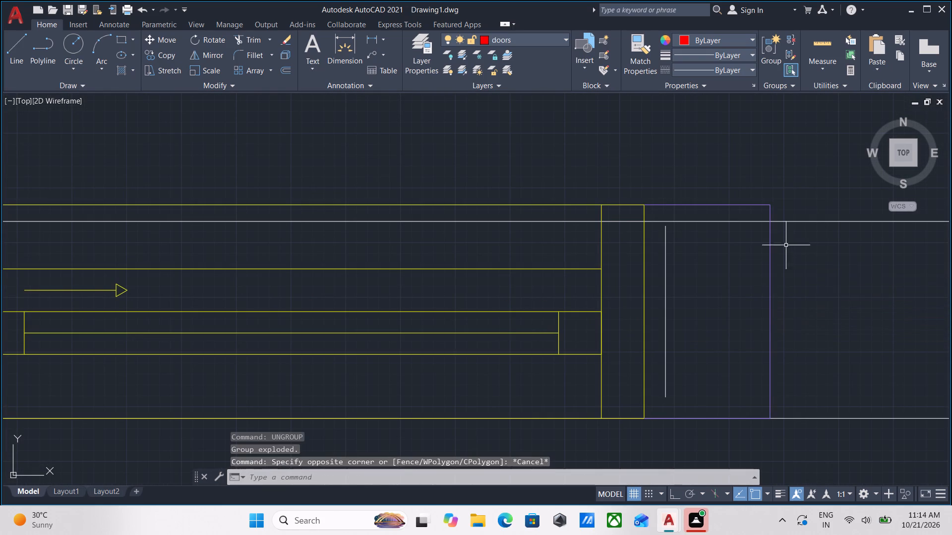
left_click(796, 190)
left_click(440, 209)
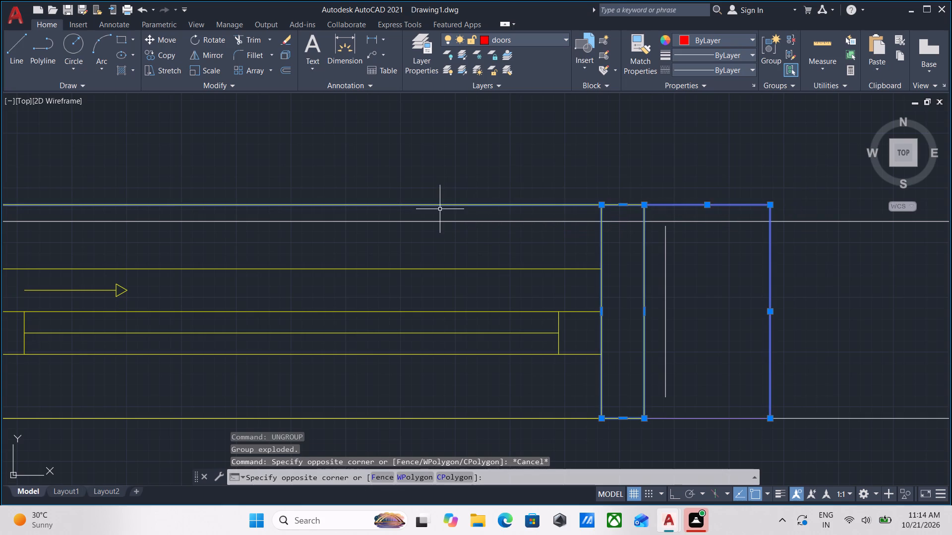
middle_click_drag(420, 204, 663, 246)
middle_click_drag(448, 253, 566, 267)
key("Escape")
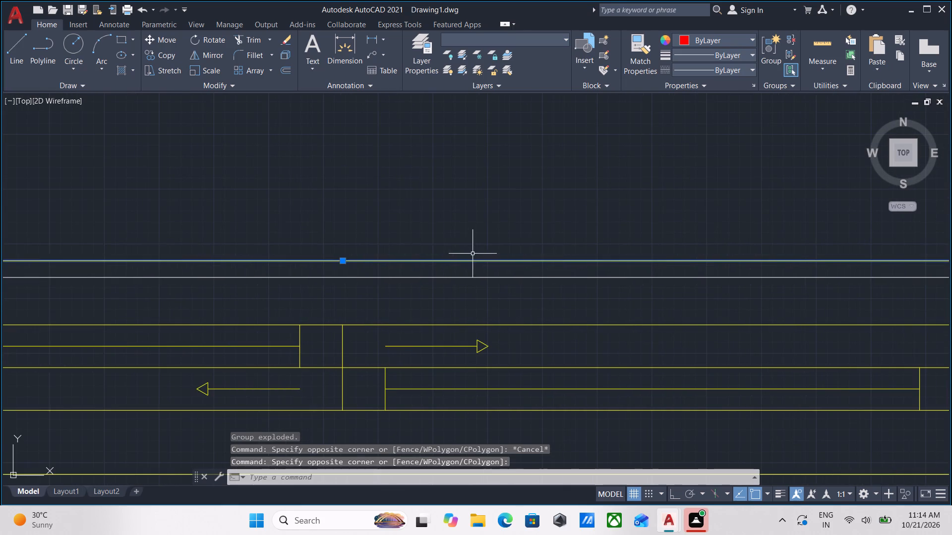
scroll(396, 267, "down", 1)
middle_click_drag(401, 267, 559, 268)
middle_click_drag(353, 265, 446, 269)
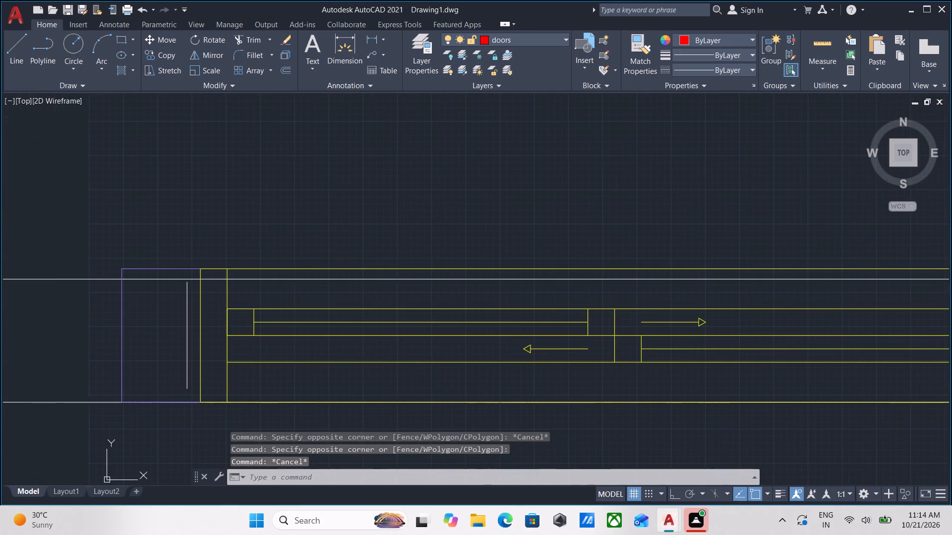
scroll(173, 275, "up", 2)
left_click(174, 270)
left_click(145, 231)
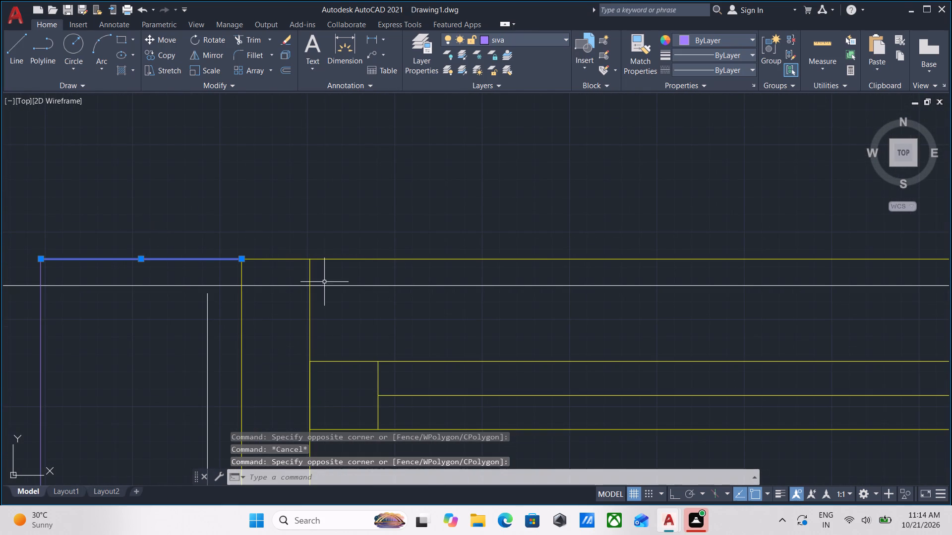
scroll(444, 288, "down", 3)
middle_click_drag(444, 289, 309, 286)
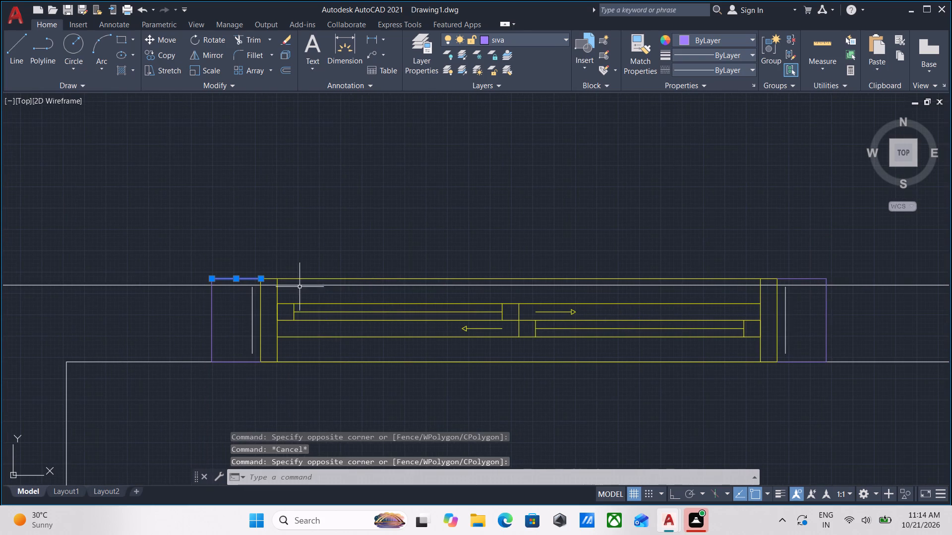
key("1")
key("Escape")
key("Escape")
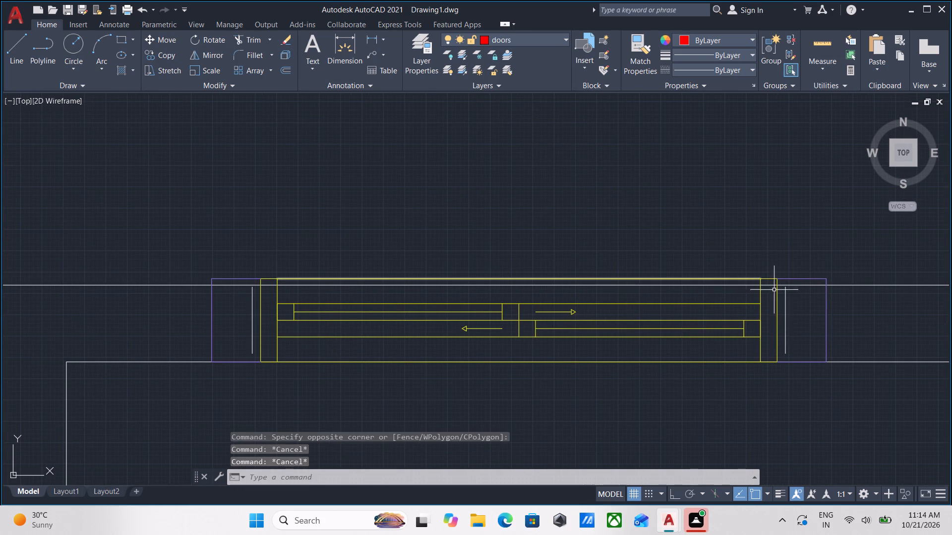
Stretch the top edge of the unit's east yellow jamb rectangle down to the north wall's outer line.
scroll(788, 284, "up", 2)
scroll(529, 267, "up", 1)
middle_click_drag(704, 272, 280, 279)
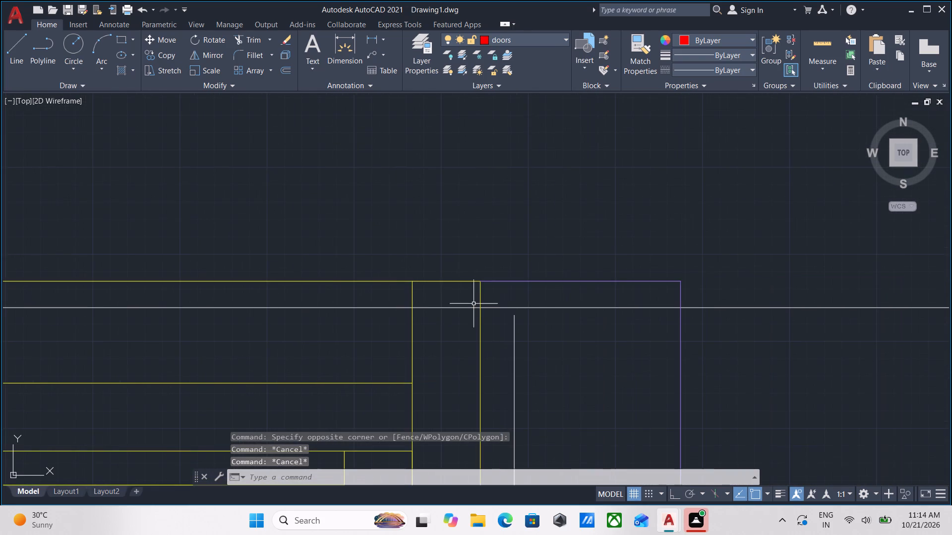
scroll(474, 301, "up", 1)
left_click(515, 293)
left_click(414, 290)
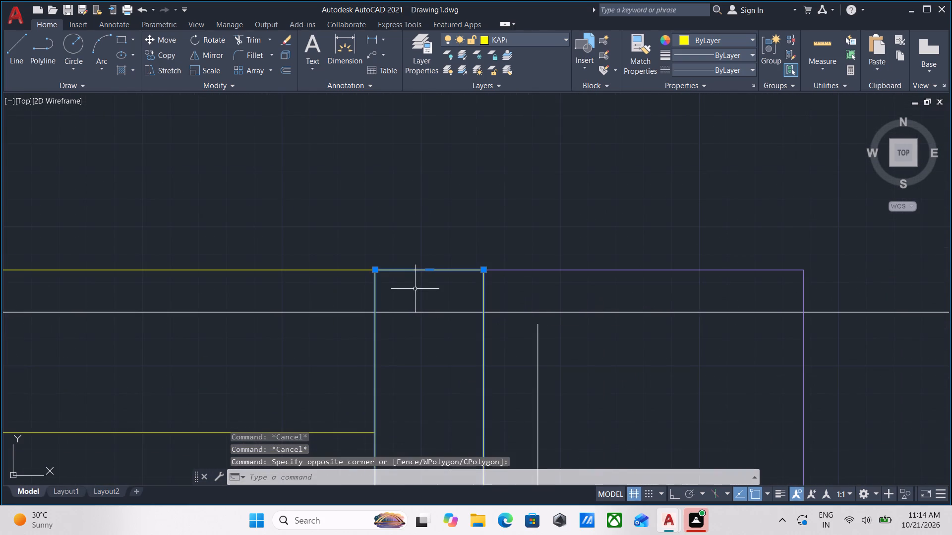
left_click(428, 269)
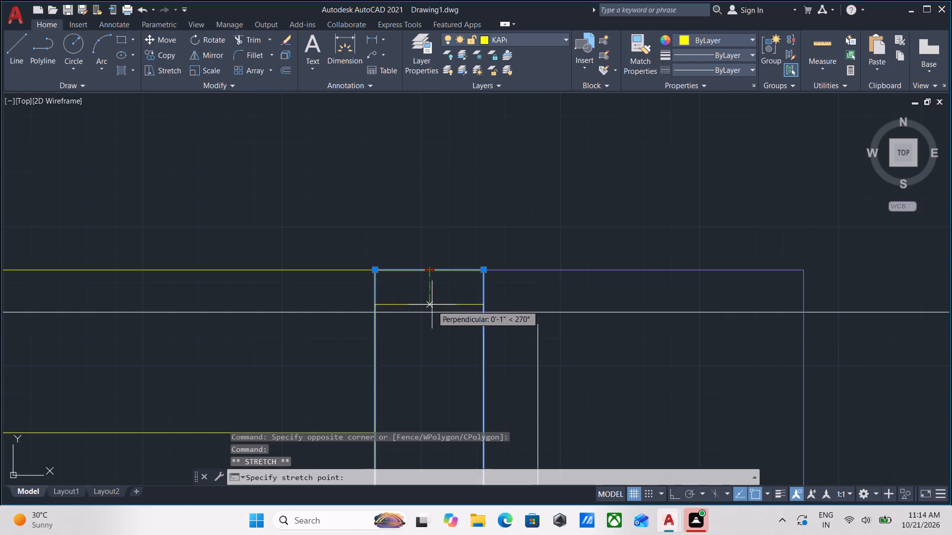
left_click(432, 312)
Move the long yellow top line between the unit's jambs down onto the north wall's outer line.
scroll(444, 306, "down", 2)
middle_click_drag(444, 306, 545, 282)
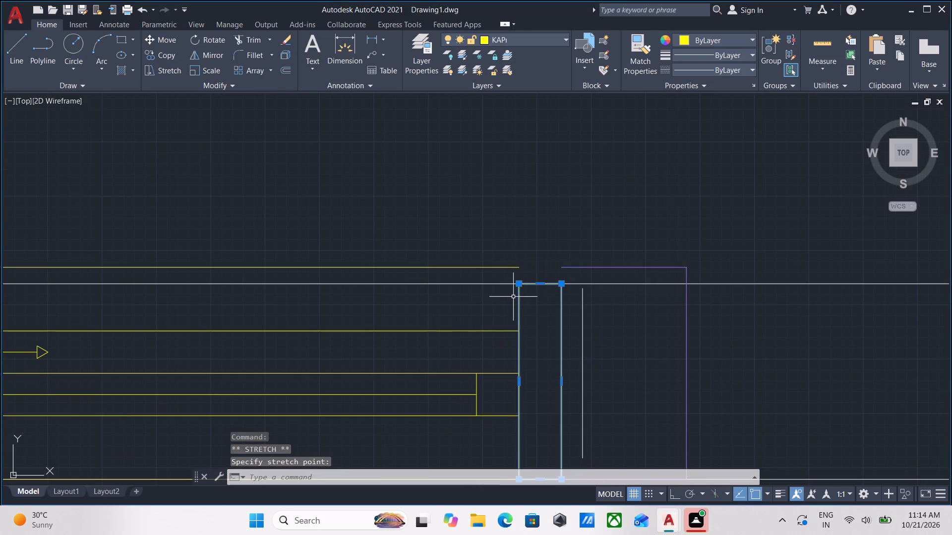
middle_click_drag(516, 294, 564, 294)
scroll(448, 267, "up", 1)
left_click(454, 278)
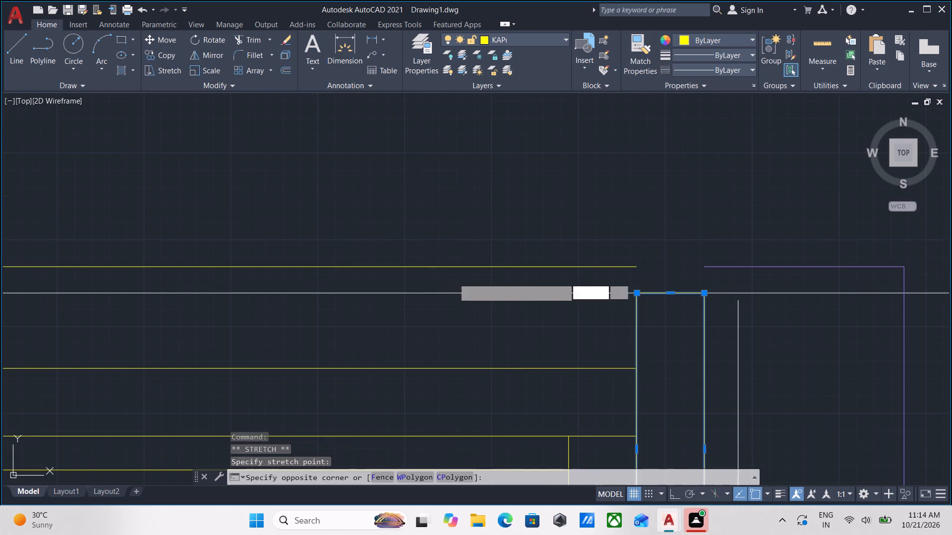
left_click(430, 243)
scroll(367, 242, "down", 1)
middle_click_drag(367, 242, 560, 251)
scroll(521, 274, "down", 2)
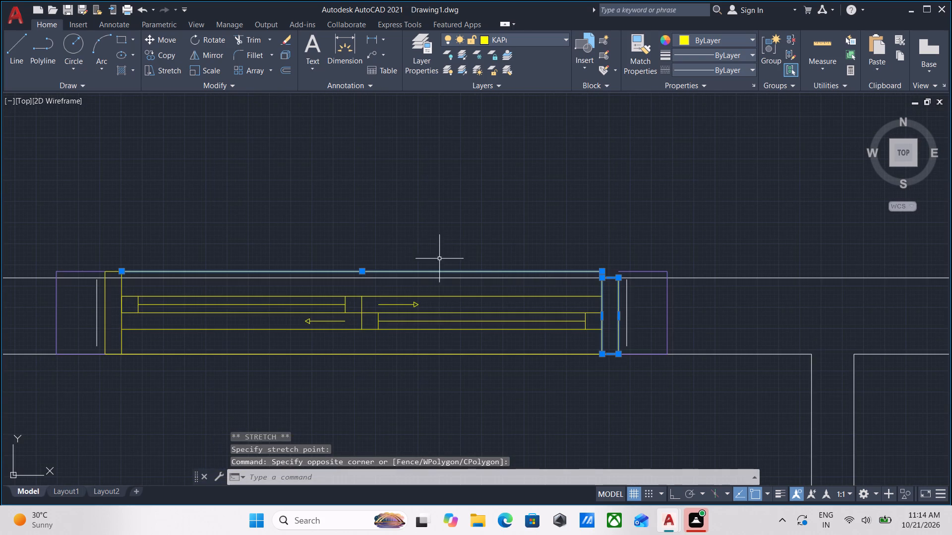
scroll(349, 272, "up", 2)
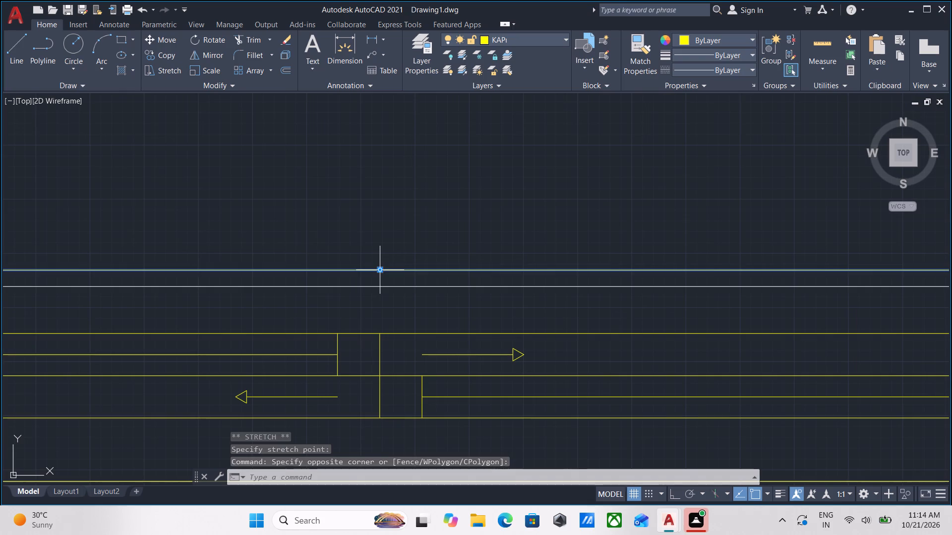
left_click(382, 269)
left_click(380, 286)
Stretch the top edge of the unit's west yellow jamb rectangle down to the north wall's outer line.
scroll(380, 286, "down", 3)
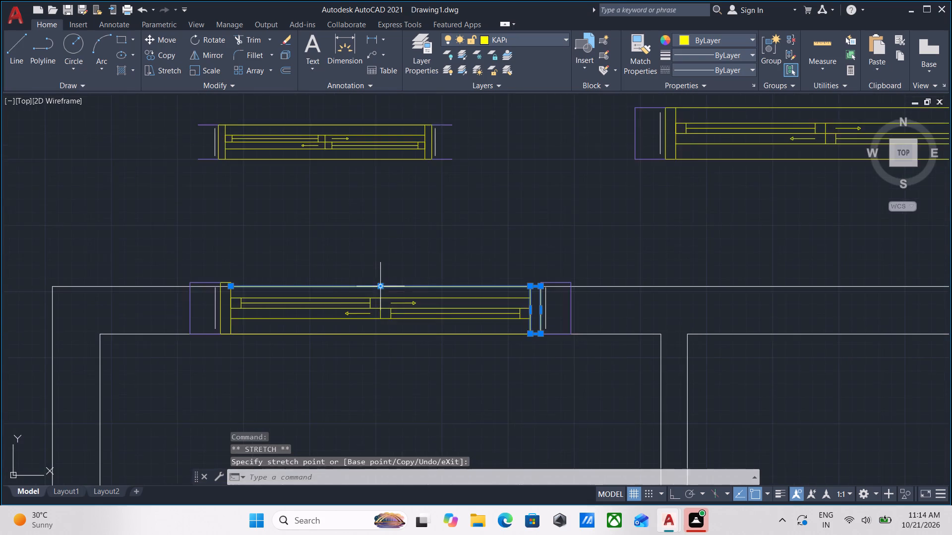
middle_click_drag(380, 286, 506, 281)
scroll(341, 295, "up", 6)
left_click(412, 247)
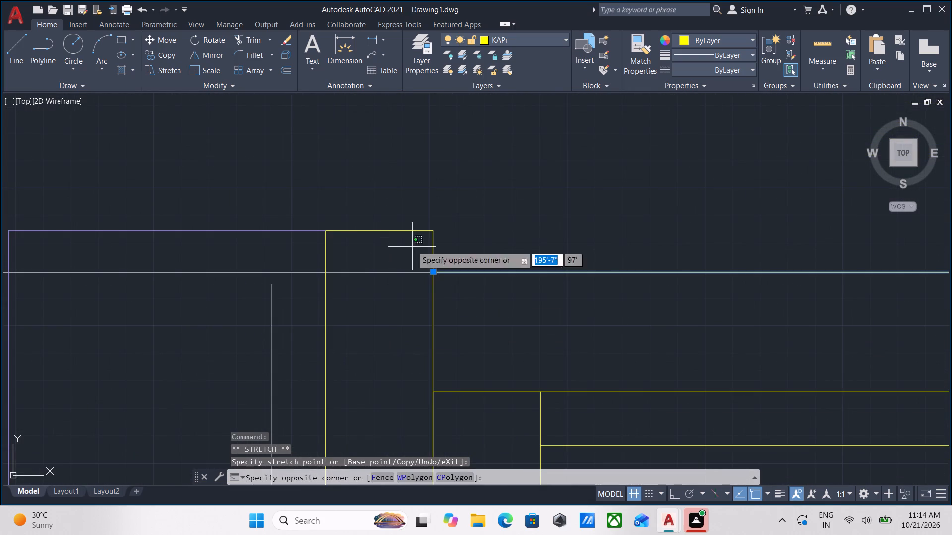
left_click(391, 208)
left_click(380, 231)
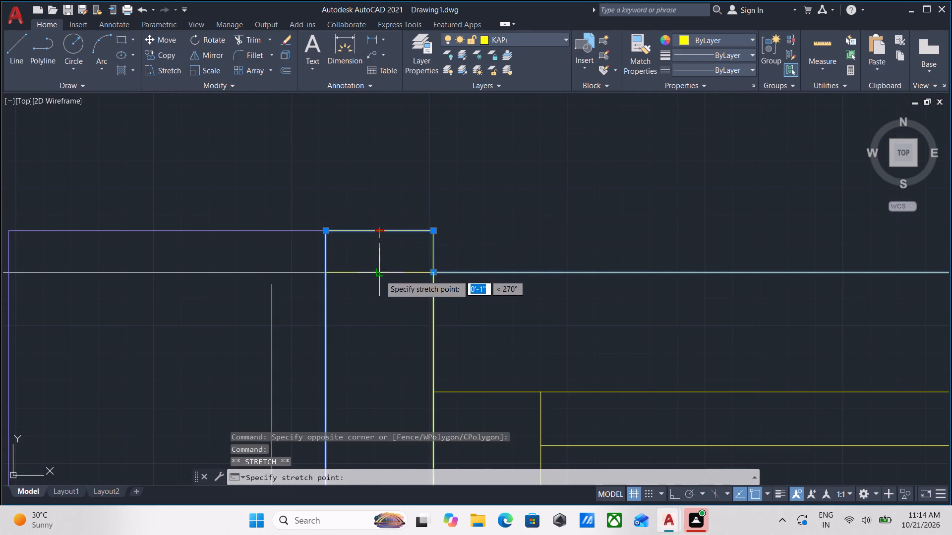
left_click(380, 275)
scroll(291, 294, "down", 1)
scroll(360, 306, "down", 2)
middle_click_drag(360, 305, 351, 263)
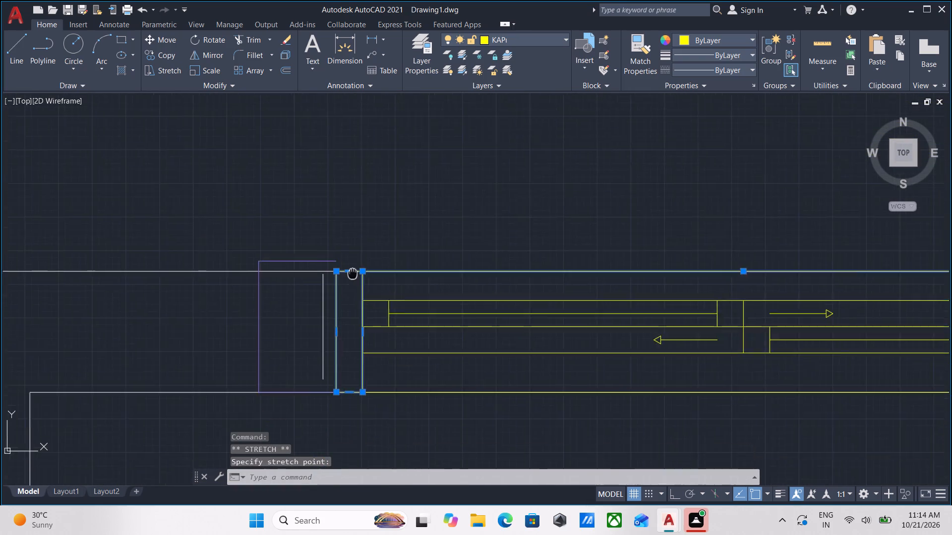
middle_click_drag(351, 263, 350, 247)
key("Escape")
Move the purple top extension line at the unit's west end down onto the north wall's outer line.
scroll(457, 258, "down", 1)
middle_click_drag(457, 258, 319, 257)
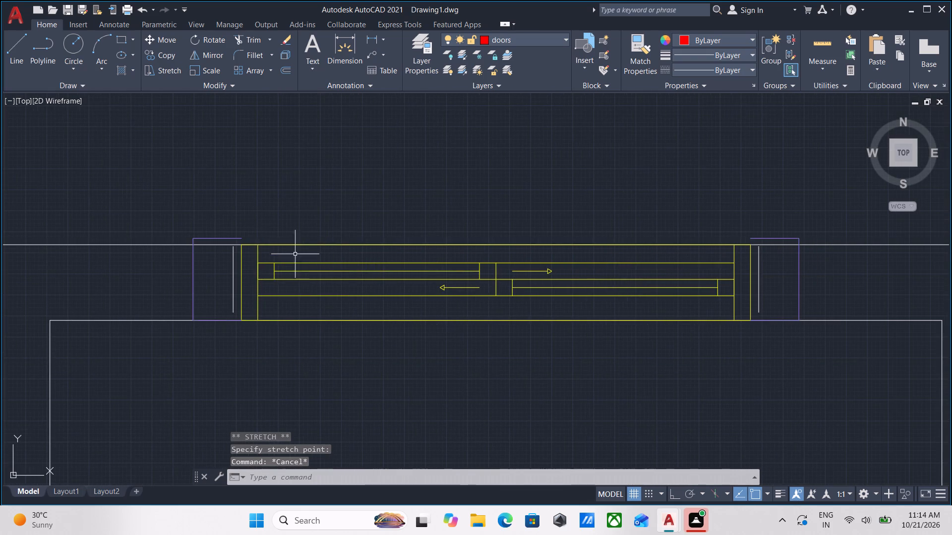
scroll(221, 241, "up", 2)
left_click(217, 243)
left_click(198, 218)
middle_click_drag(187, 249, 300, 316)
scroll(319, 291, "up", 2)
left_click(331, 313)
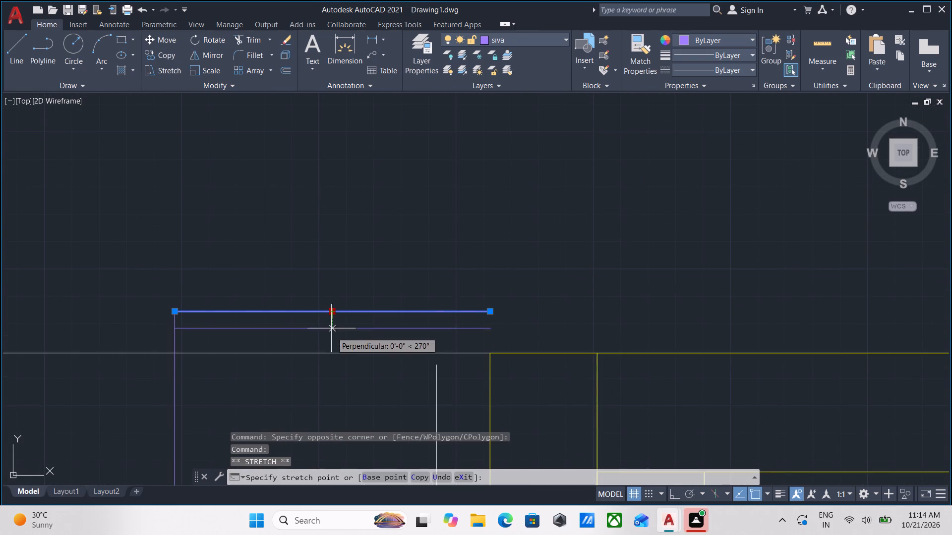
left_click(333, 354)
Shorten the purple closing line at the unit's west end so its upper endpoint meets the north wall's outer line.
scroll(265, 350, "down", 2)
middle_click_drag(265, 350, 345, 310)
scroll(274, 294, "up", 2)
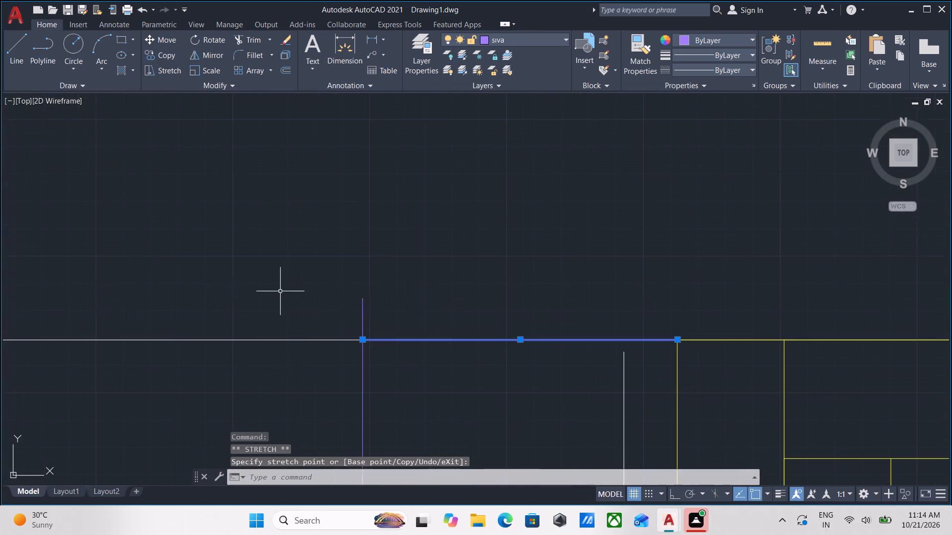
left_click(384, 285)
left_click(325, 315)
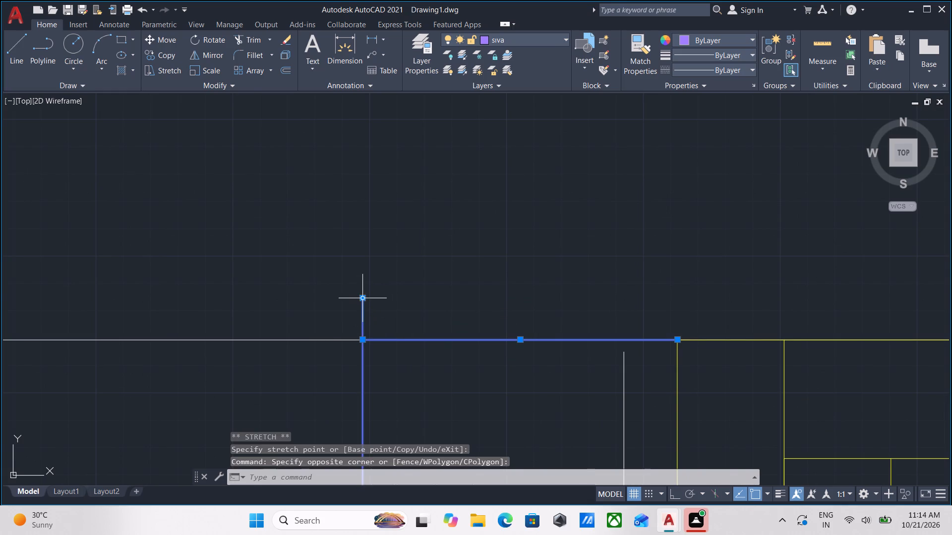
left_click(363, 297)
left_click(363, 341)
scroll(405, 318, "down", 3)
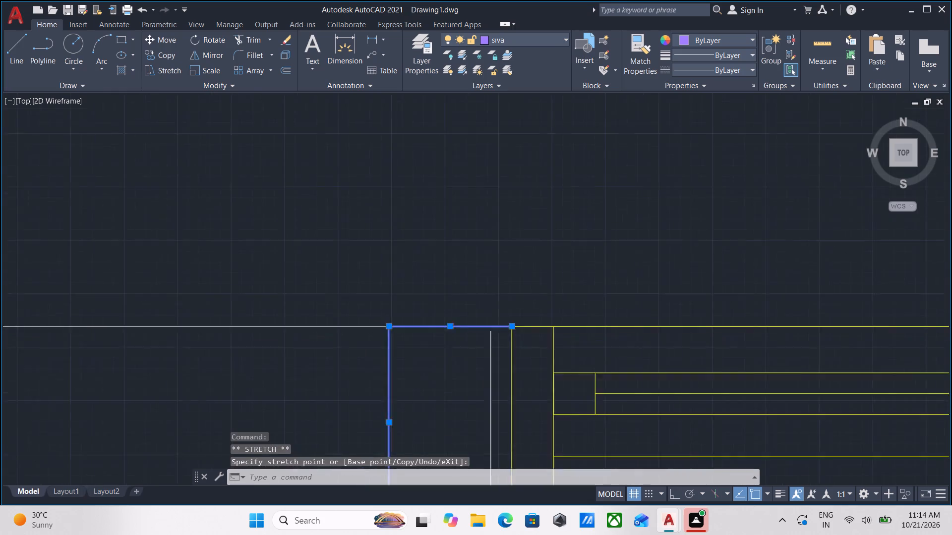
scroll(414, 314, "down", 2)
key("Escape")
Move the purple top extension line at the unit's east end down onto the north wall's outer line.
scroll(425, 349, "up", 2)
middle_click_drag(382, 314, 179, 283)
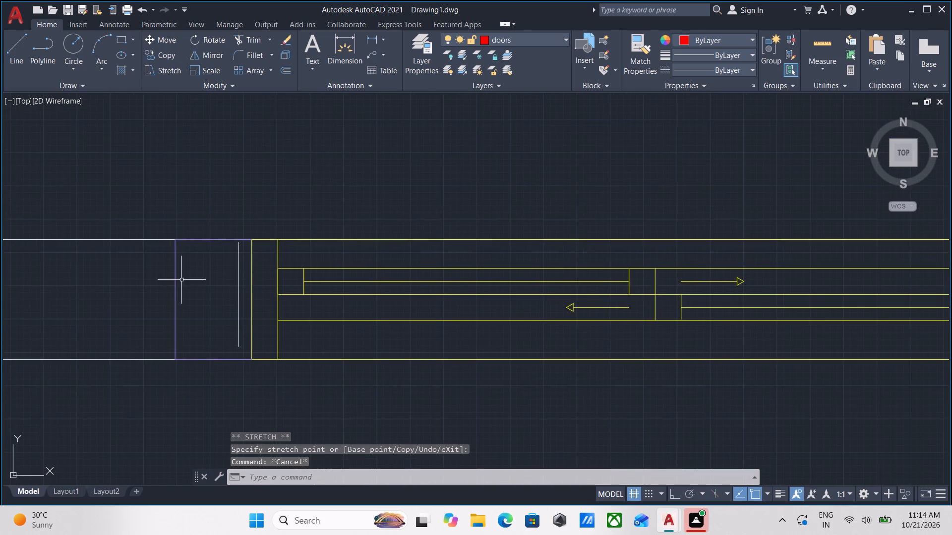
middle_click_drag(456, 298, 194, 295)
middle_click_drag(466, 287, 239, 306)
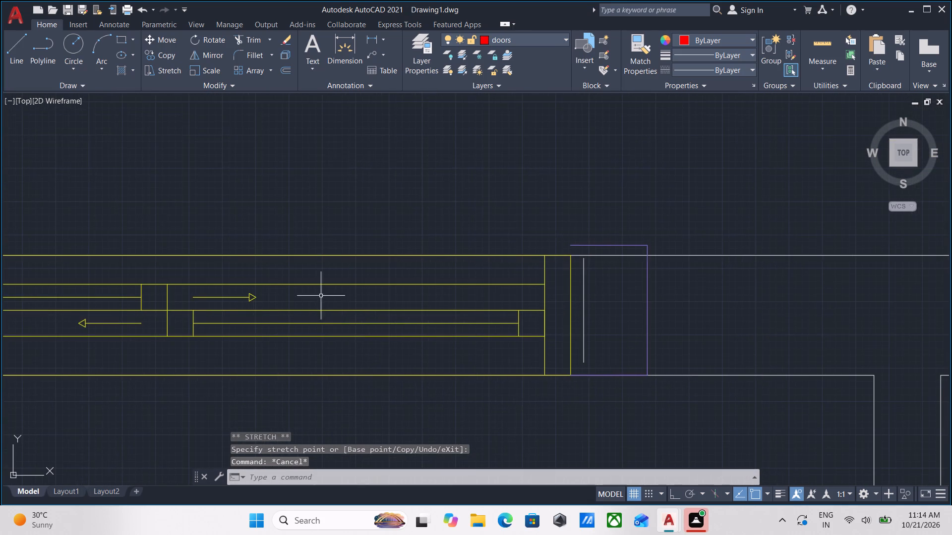
scroll(608, 253, "up", 2)
left_click(615, 248)
left_click(599, 226)
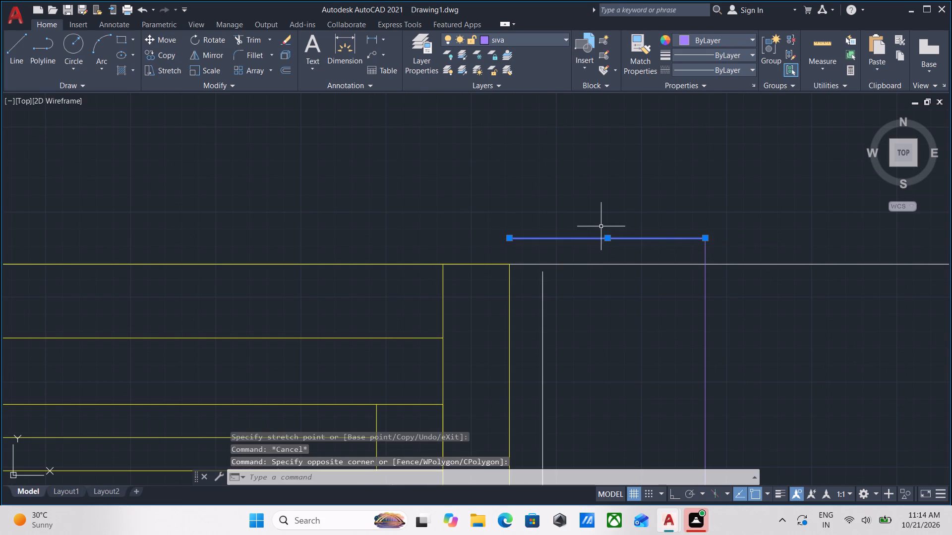
left_click(606, 236)
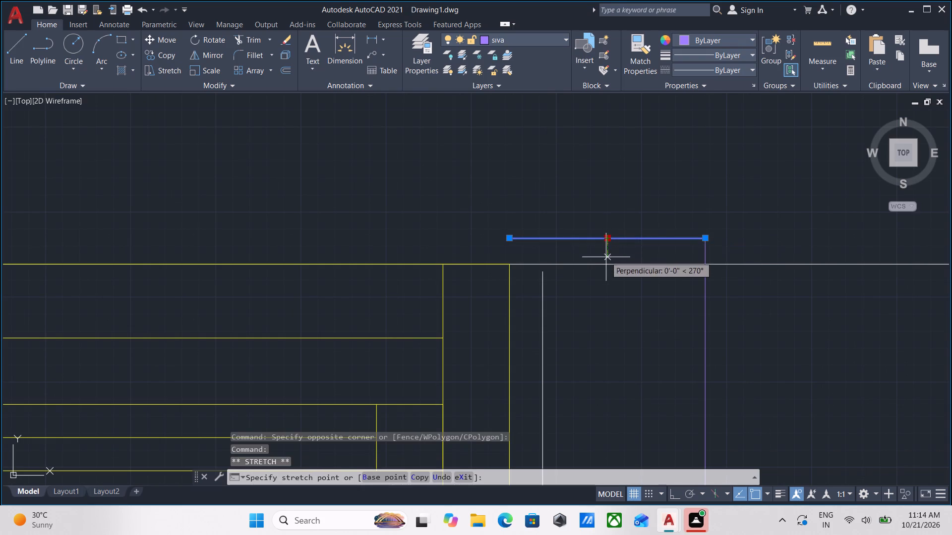
left_click(608, 265)
scroll(641, 276, "down", 2)
middle_click_drag(641, 276, 642, 243)
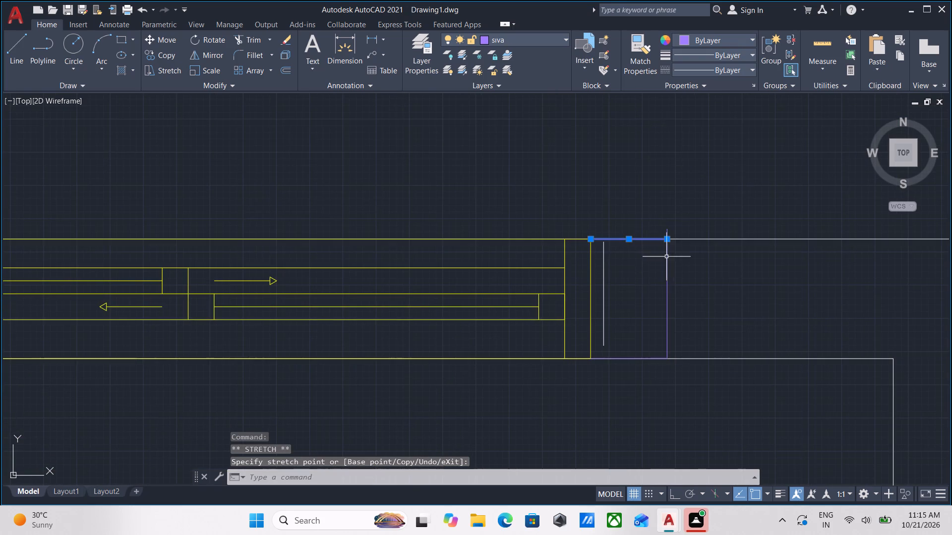
scroll(672, 272, "up", 2)
key("Escape")
Shorten the purple closing line at the unit's east end so its upper endpoint meets the north wall's outer line.
left_click_drag(686, 272, 674, 273)
left_click(644, 273)
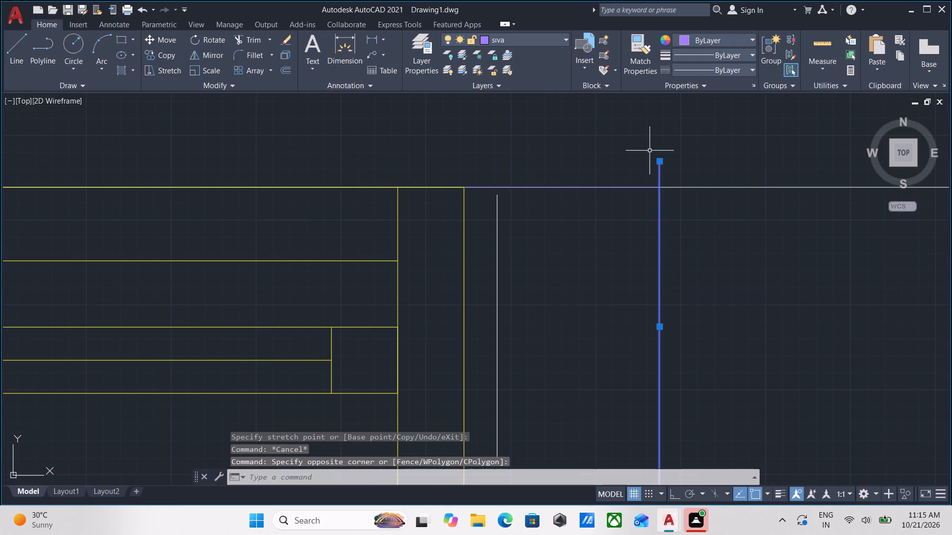
left_click(660, 162)
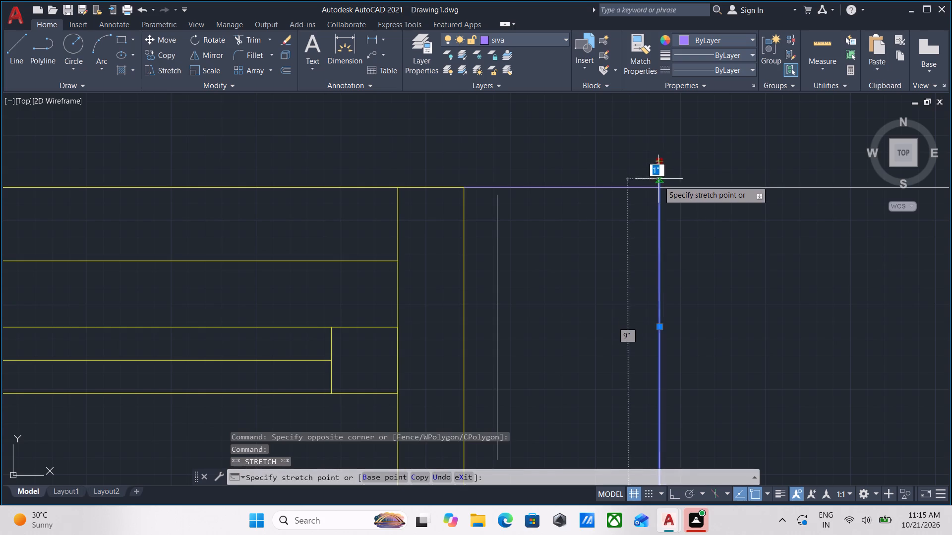
left_click(658, 185)
key("Escape")
scroll(704, 277, "down", 3)
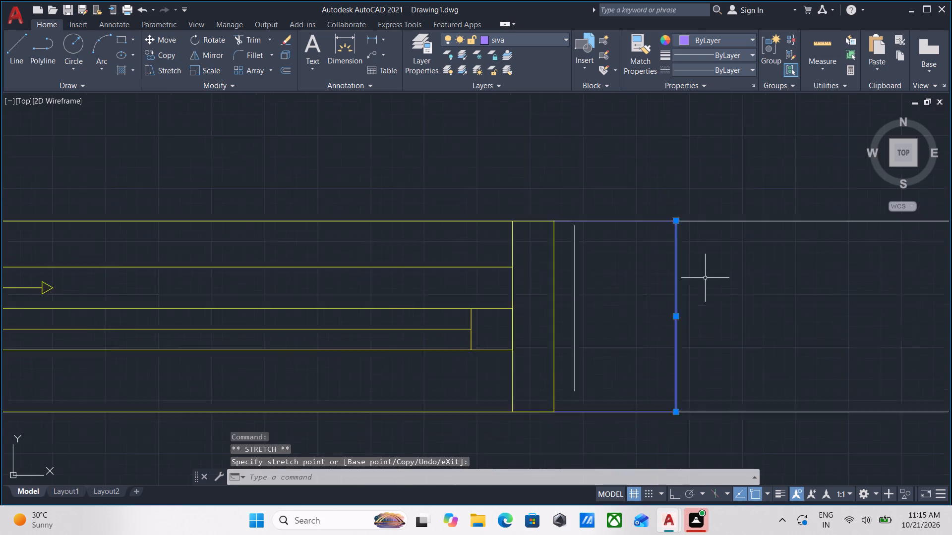
Group the parts of the sliding unit in the northwest room's north wall, leaving the two white wall lines out of the selection.
left_click(732, 306)
middle_click_drag(390, 286, 581, 270)
scroll(393, 284, "down", 1)
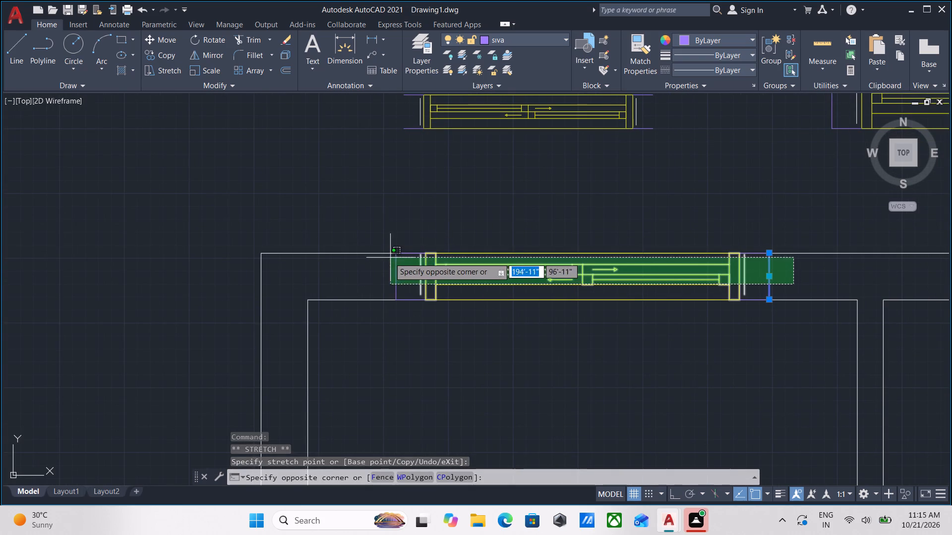
left_click(361, 258)
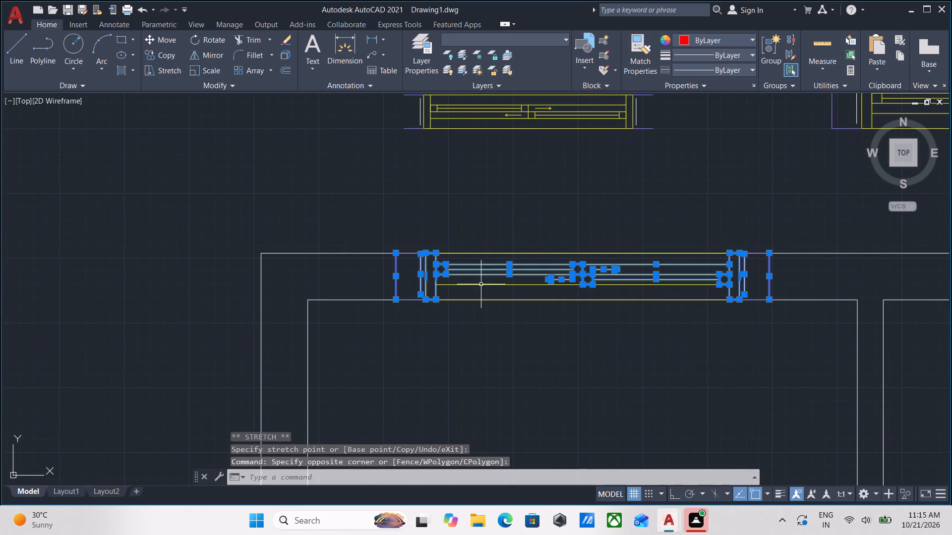
scroll(481, 284, "up", 3)
scroll(493, 315, "down", 2)
left_click(508, 342)
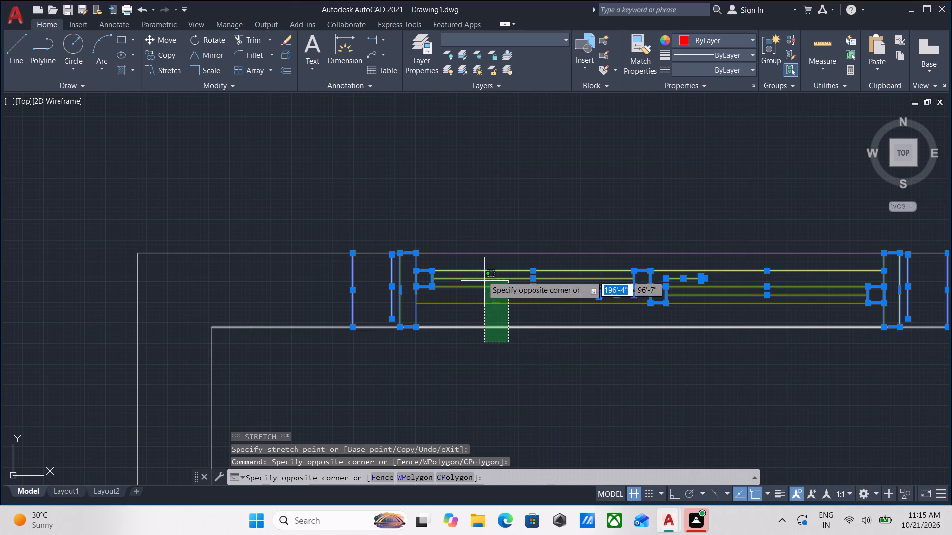
left_click(444, 223)
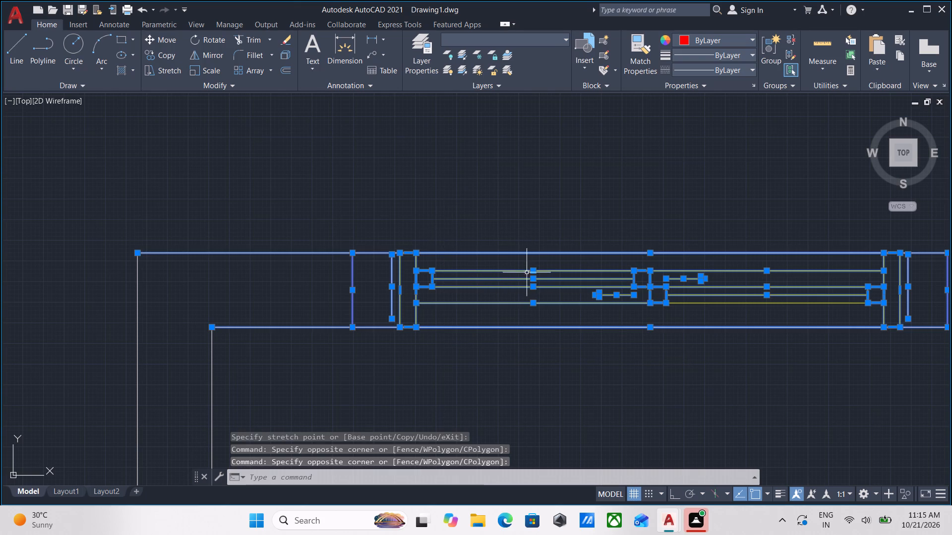
middle_click_drag(535, 272, 533, 236)
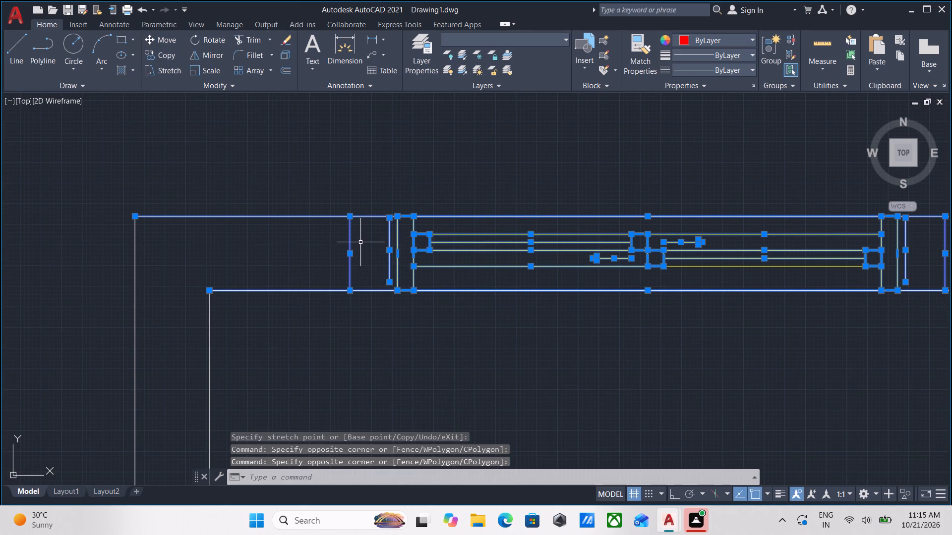
left_click_drag(291, 181, 232, 238, "shift")
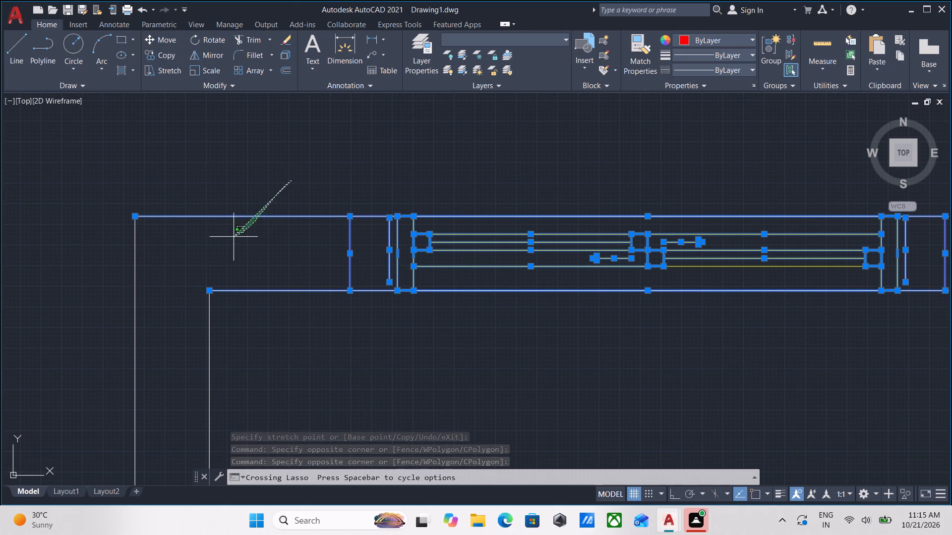
left_click_drag(232, 238, 231, 238, "shift")
left_click_drag(310, 261, 258, 297, "shift")
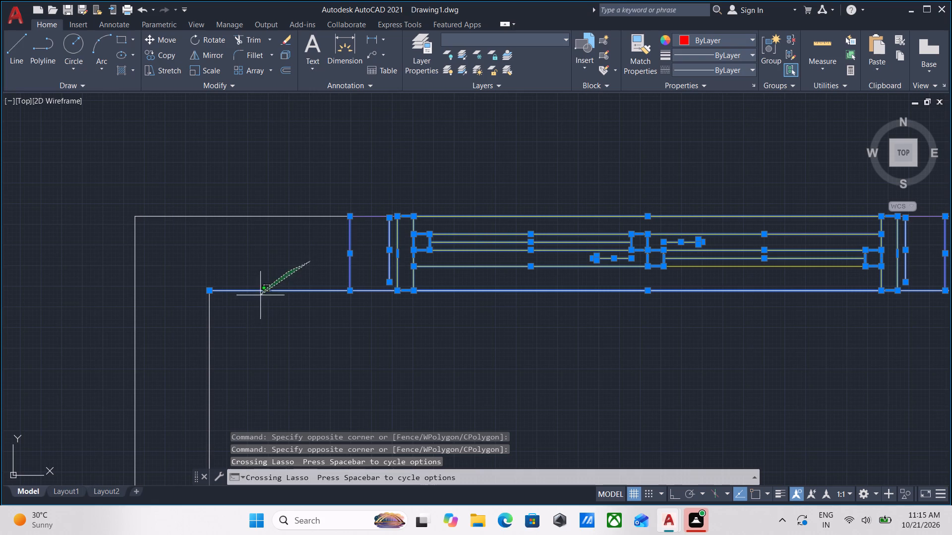
left_click_drag(258, 297, 212, 295, "shift")
scroll(304, 263, "down", 2)
middle_click_drag(304, 263, 265, 284)
scroll(468, 280, "up", 4)
left_click(466, 310)
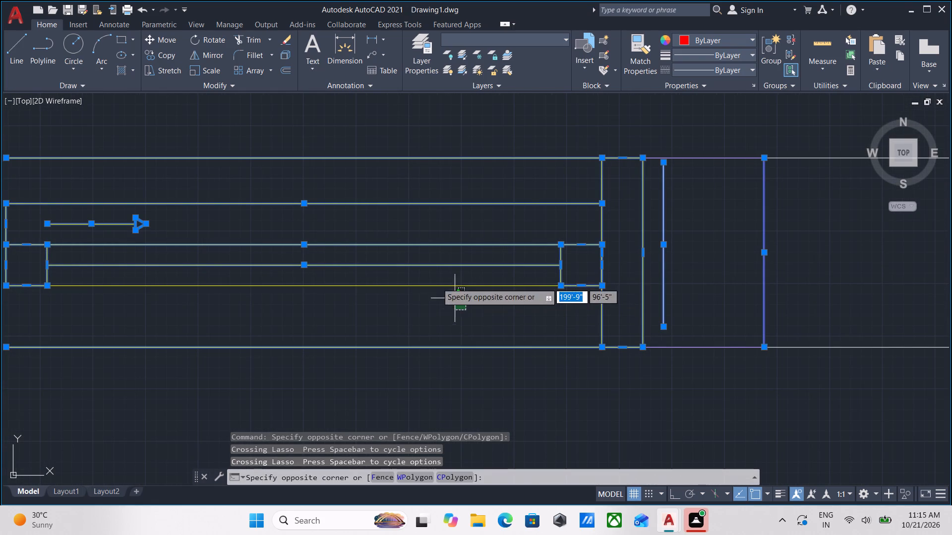
left_click(425, 271)
scroll(427, 287, "down", 1)
middle_click_drag(427, 287, 576, 275)
middle_click_drag(402, 277, 597, 267)
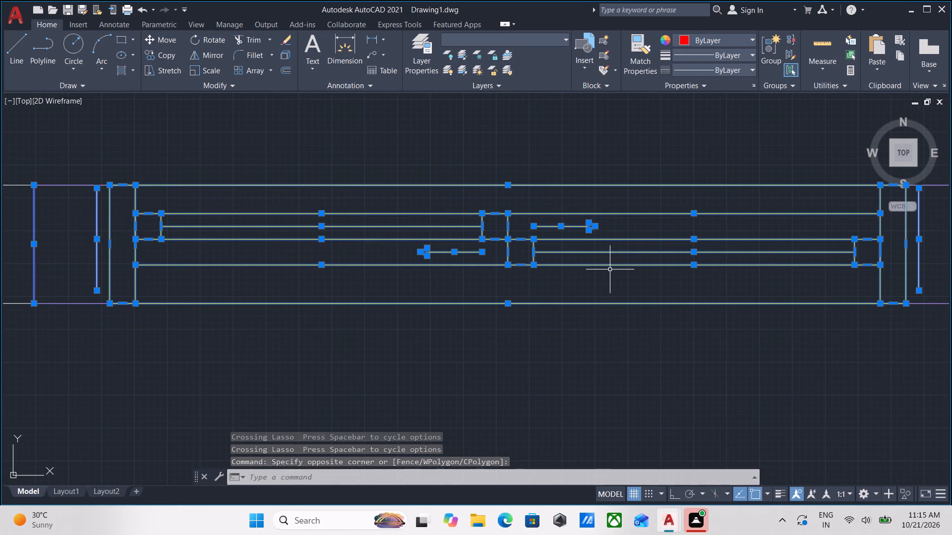
middle_click_drag(639, 276, 551, 280)
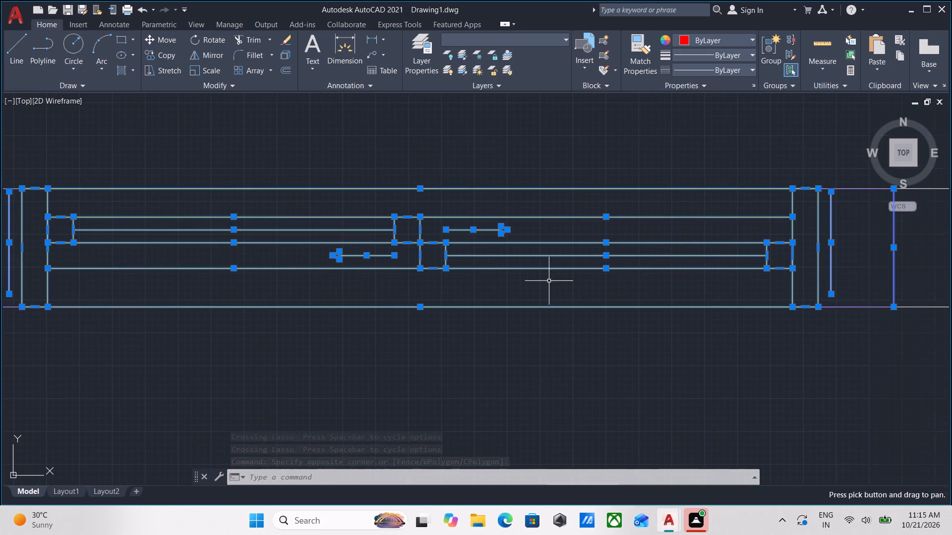
key("g")
key("Return")
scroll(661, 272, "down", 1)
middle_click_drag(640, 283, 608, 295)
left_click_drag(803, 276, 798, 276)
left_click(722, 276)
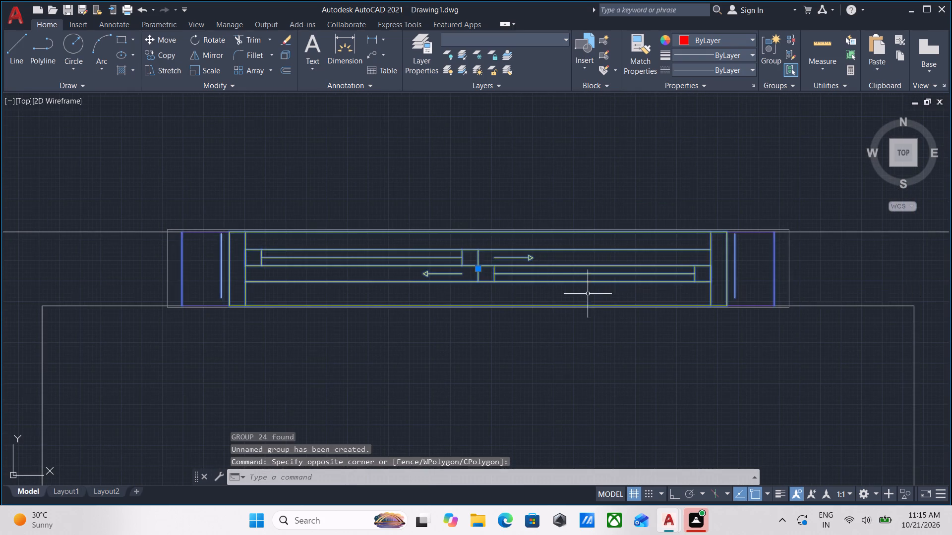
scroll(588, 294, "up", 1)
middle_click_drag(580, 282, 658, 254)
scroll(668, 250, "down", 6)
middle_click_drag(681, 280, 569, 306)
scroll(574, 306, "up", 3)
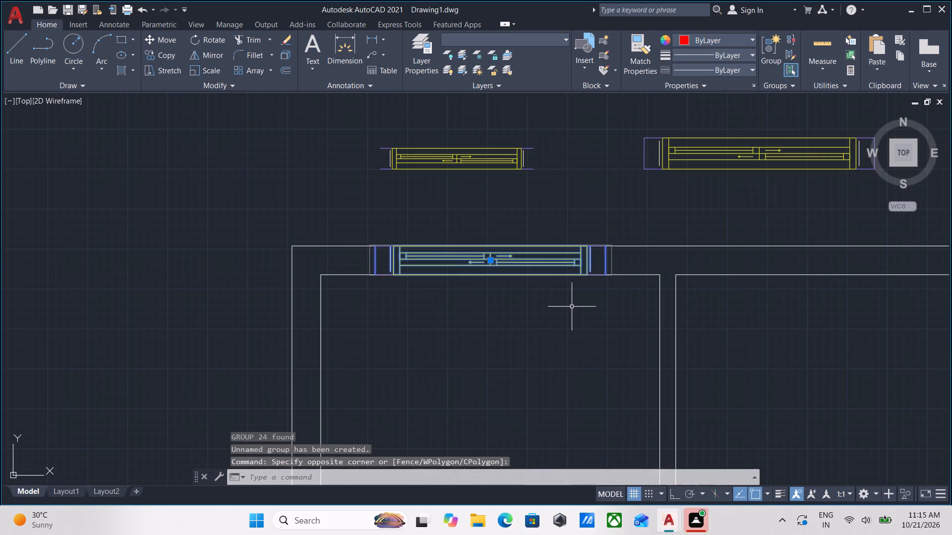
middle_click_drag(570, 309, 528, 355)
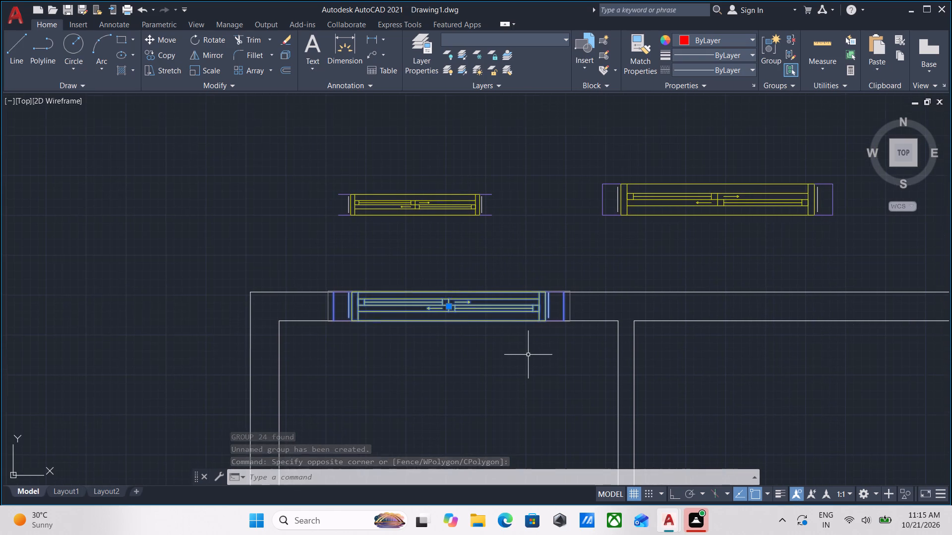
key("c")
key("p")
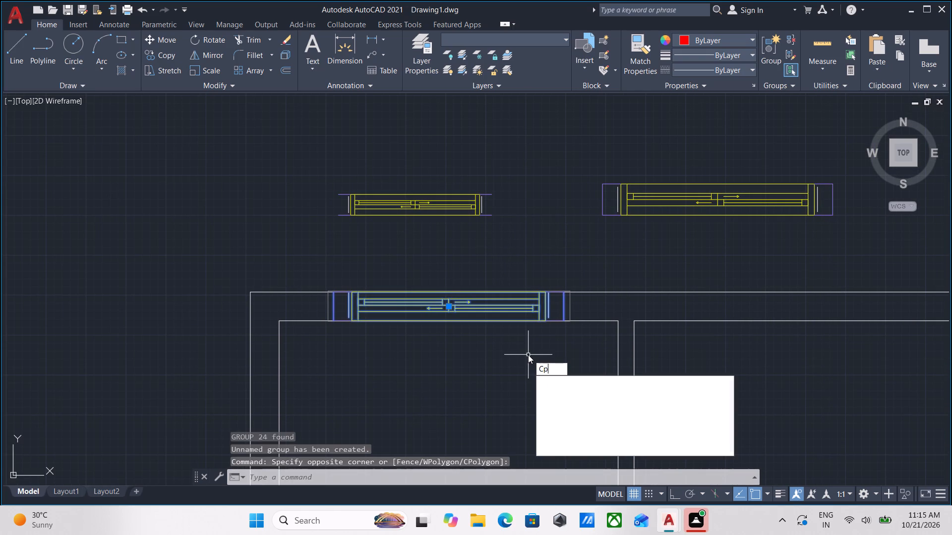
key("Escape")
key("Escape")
Copy the grouped sliding unit from its bottom midpoint about 9'-4" east, onto the inner line of the adjacent room's north wall.
scroll(587, 320, "up", 2)
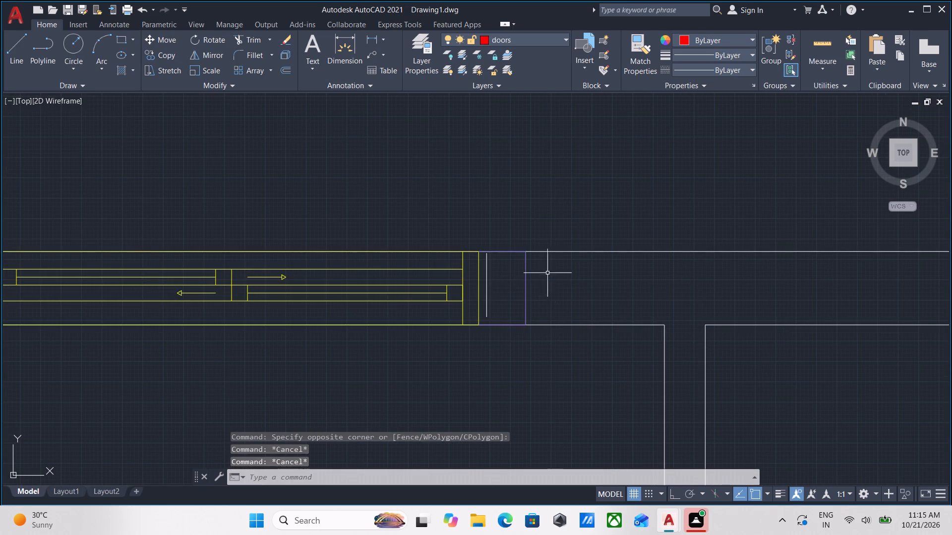
left_click(547, 273)
left_click(403, 280)
middle_click_drag(433, 289, 490, 291)
type("co")
key("Return")
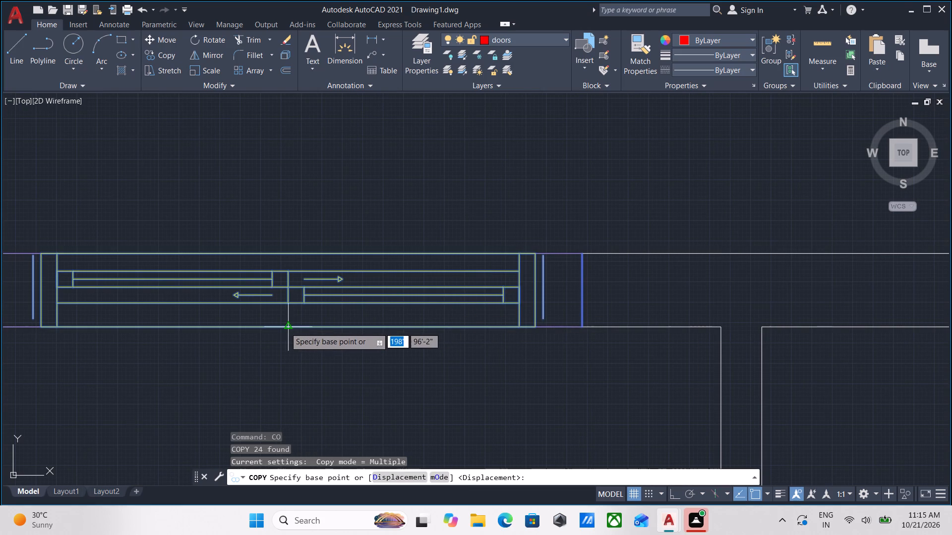
left_click(286, 327)
scroll(564, 351, "down", 1)
middle_click_drag(564, 351, 452, 351)
middle_click_drag(608, 331, 402, 338)
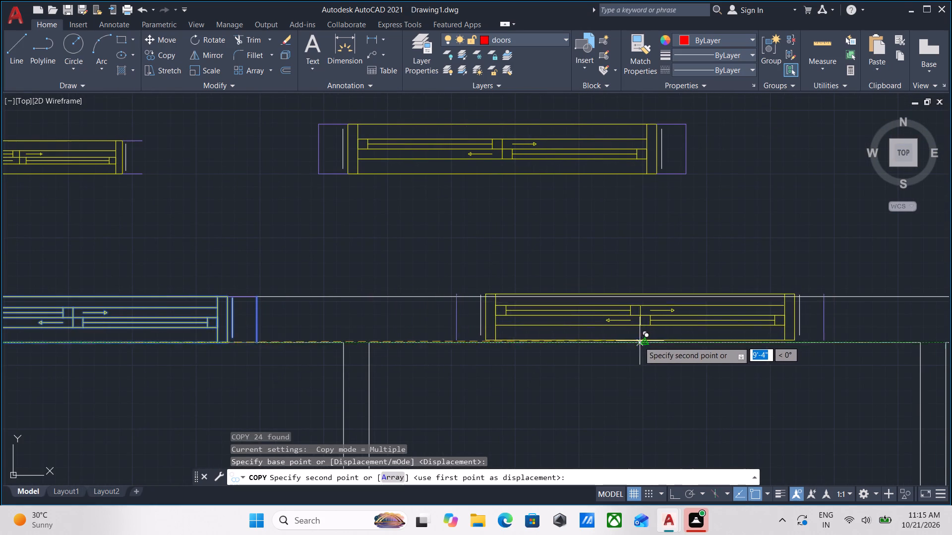
left_click(642, 340)
Place another copy of the grouped unit in the open space just north of the outer wall, below the spare sliding units.
scroll(654, 328, "up", 3)
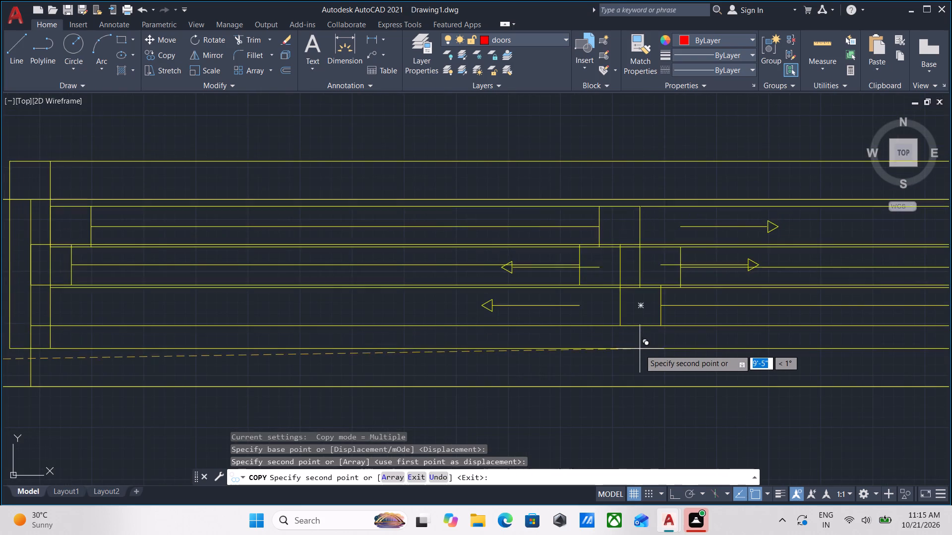
scroll(640, 349, "down", 8)
middle_click_drag(566, 396, 570, 307)
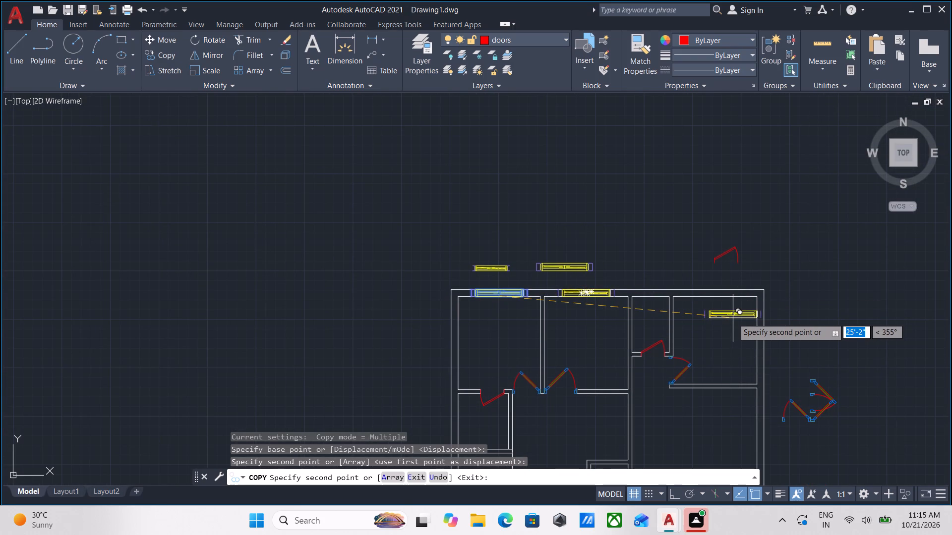
scroll(733, 318, "up", 2)
middle_click_drag(722, 318, 721, 318)
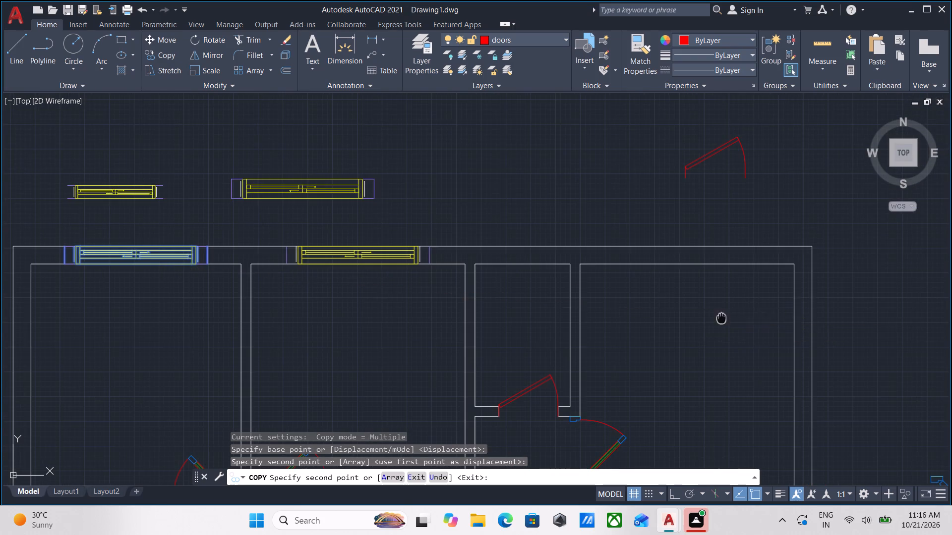
middle_click_drag(721, 318, 673, 370)
scroll(673, 370, "up", 1)
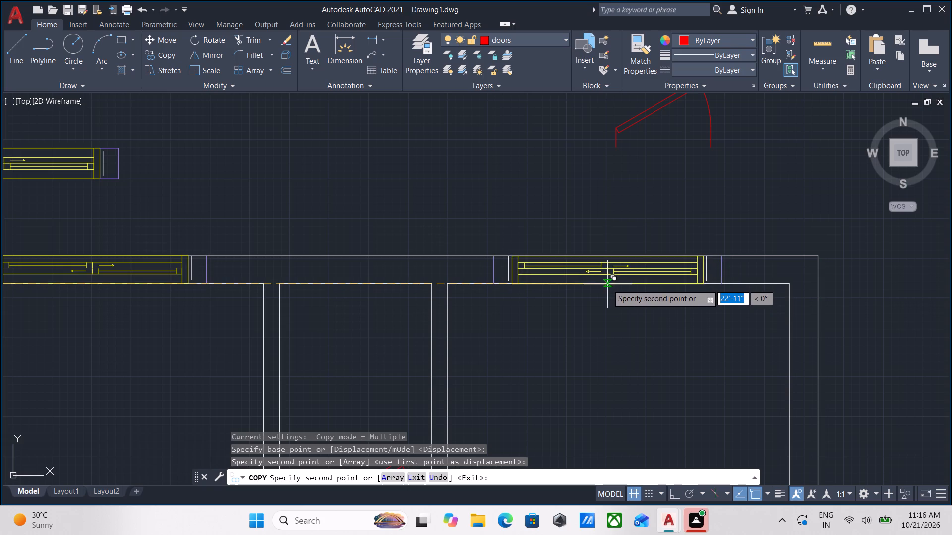
middle_click_drag(586, 322, 756, 335)
middle_click_drag(391, 345, 453, 355)
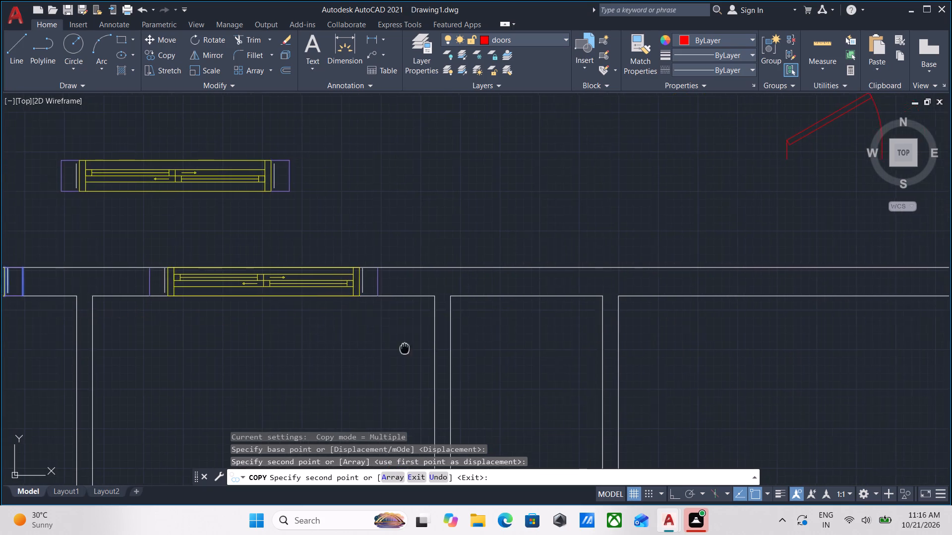
middle_click_drag(453, 355, 781, 382)
scroll(469, 353, "up", 1)
scroll(435, 328, "up", 1)
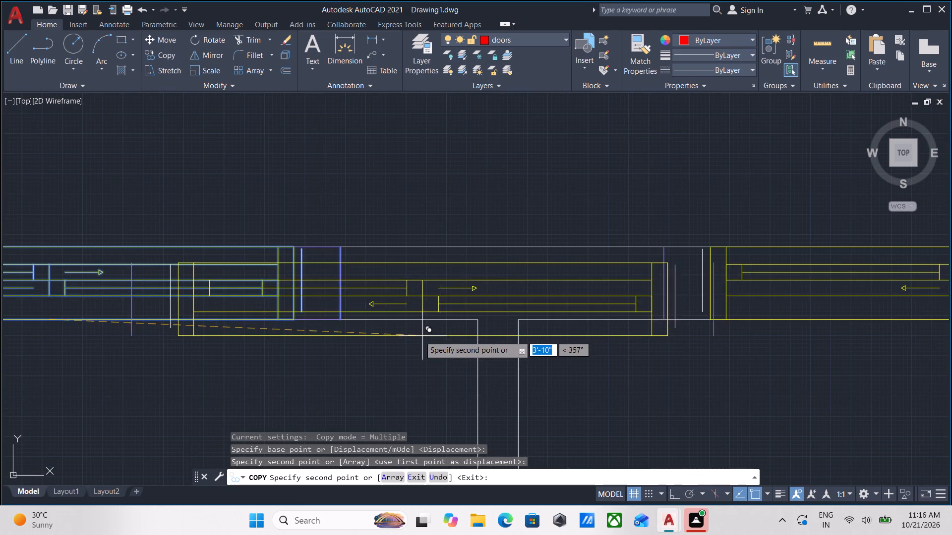
middle_click_drag(418, 336, 723, 362)
scroll(728, 362, "down", 1)
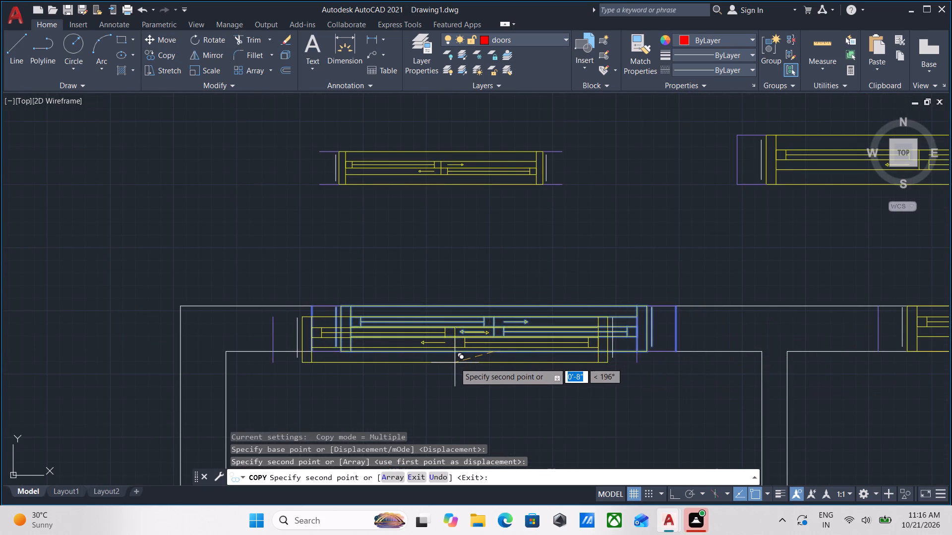
scroll(460, 369, "up", 1)
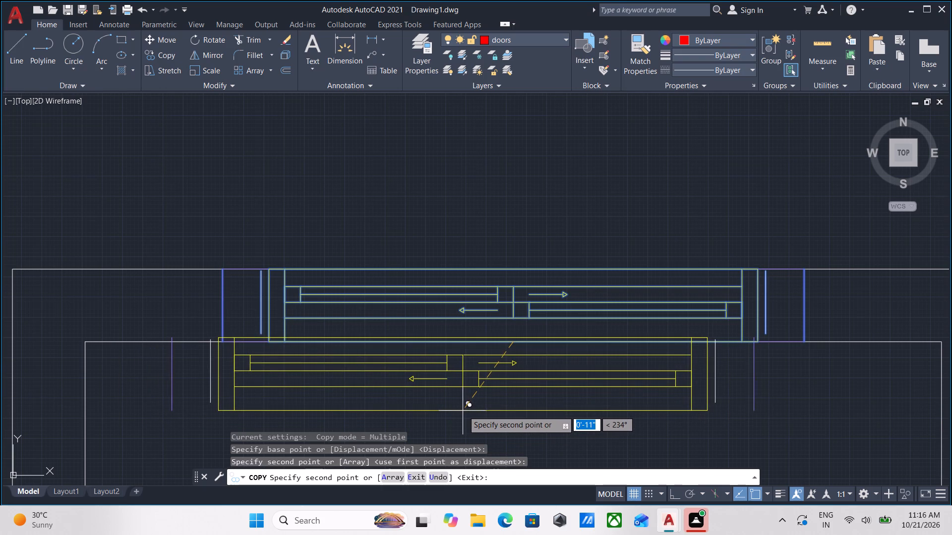
scroll(463, 411, "down", 1)
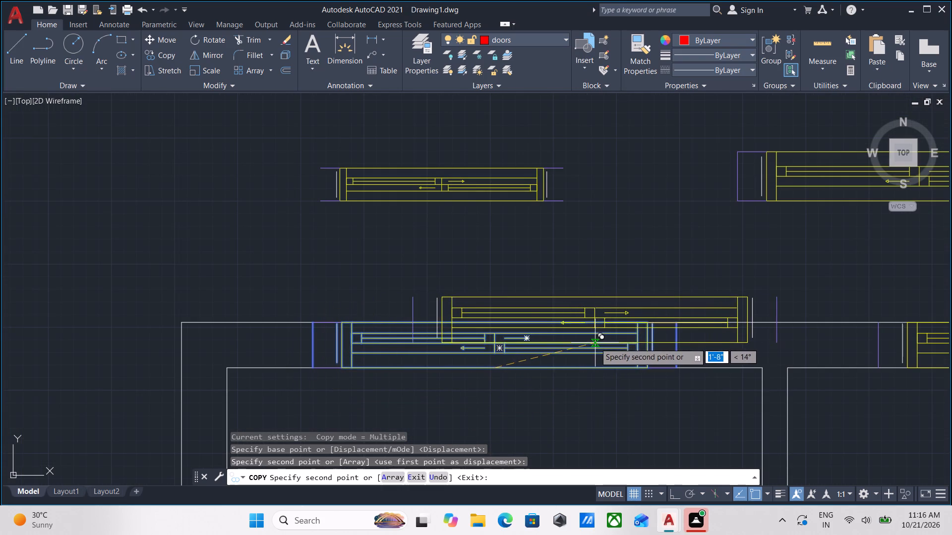
middle_click_drag(580, 393, 399, 401)
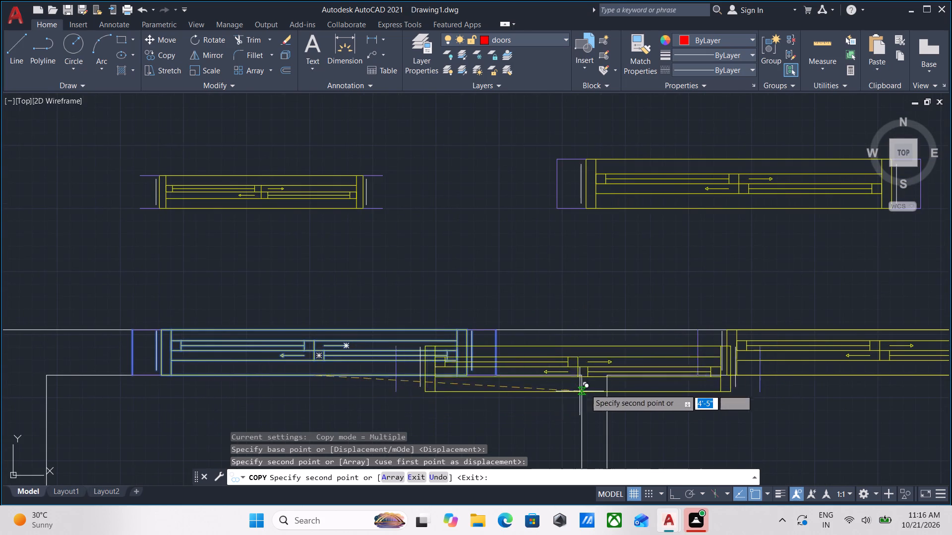
left_click(566, 286)
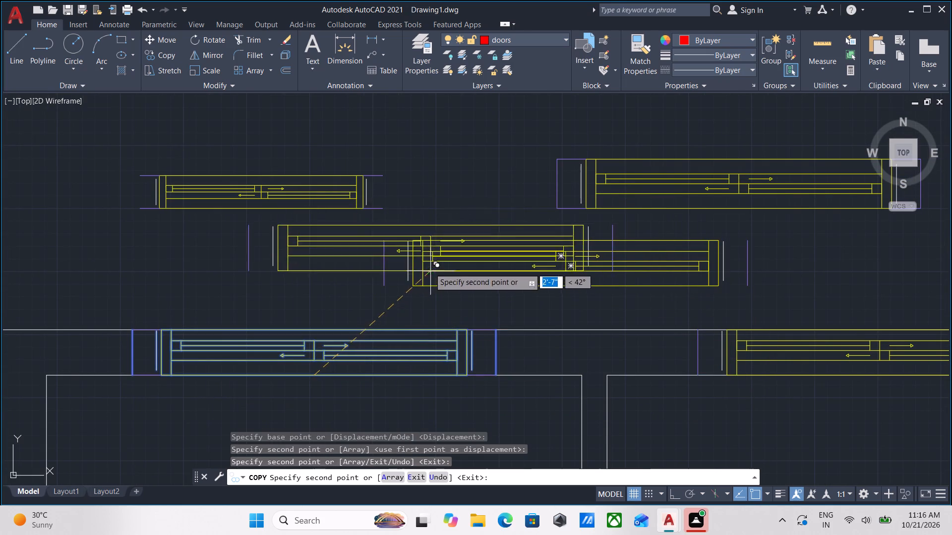
key("Escape")
Erase the sliding unit copy from the north wall of the room east of the northwest room.
scroll(713, 259, "up", 2)
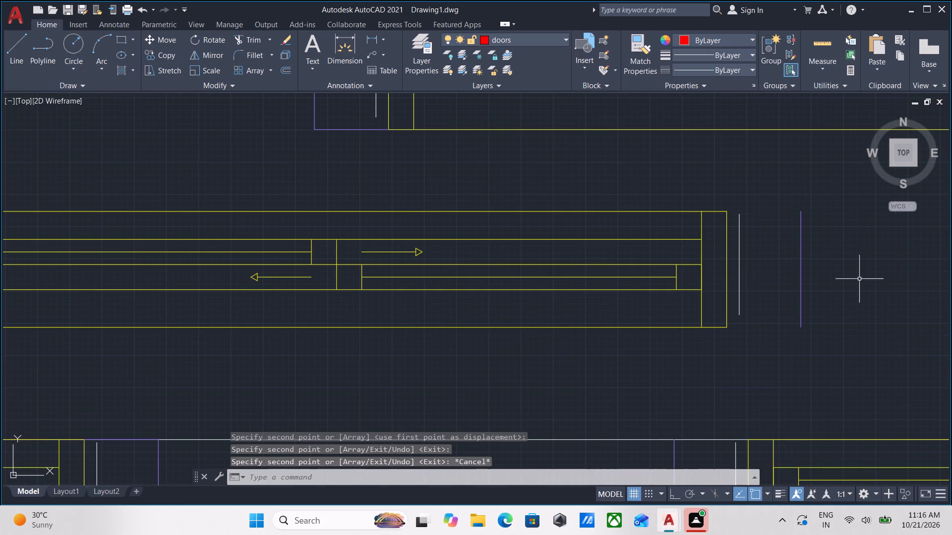
scroll(862, 279, "down", 2)
middle_click_drag(862, 279, 772, 245)
middle_click_drag(852, 298, 426, 271)
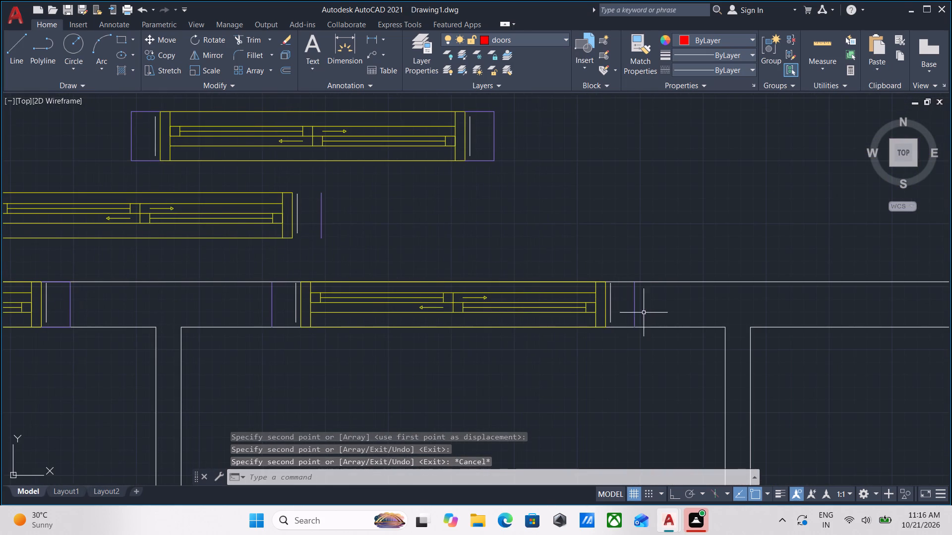
left_click(658, 312)
left_click(509, 310)
right_click(509, 310)
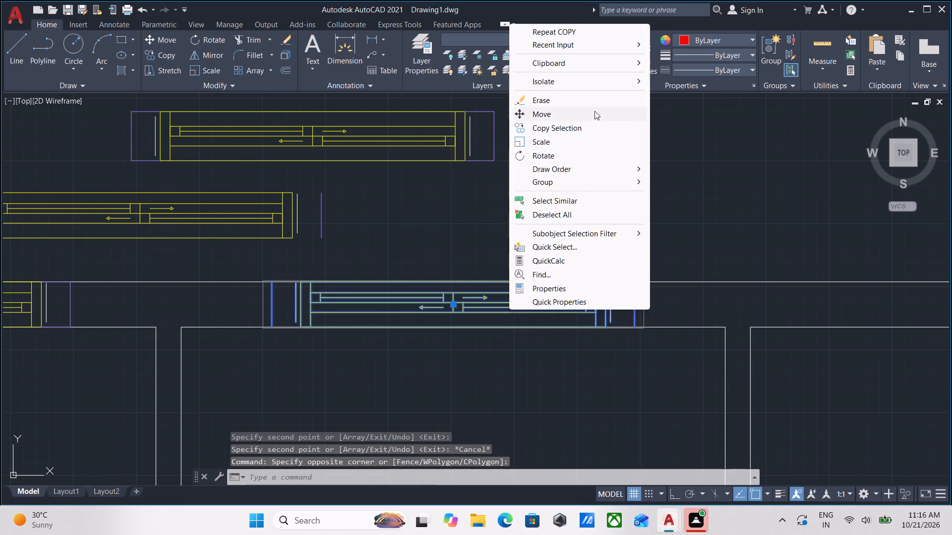
left_click(588, 103)
Erase the grouped sliding unit from the northwest room's north wall.
middle_click_drag(382, 248, 723, 218)
left_click(433, 282)
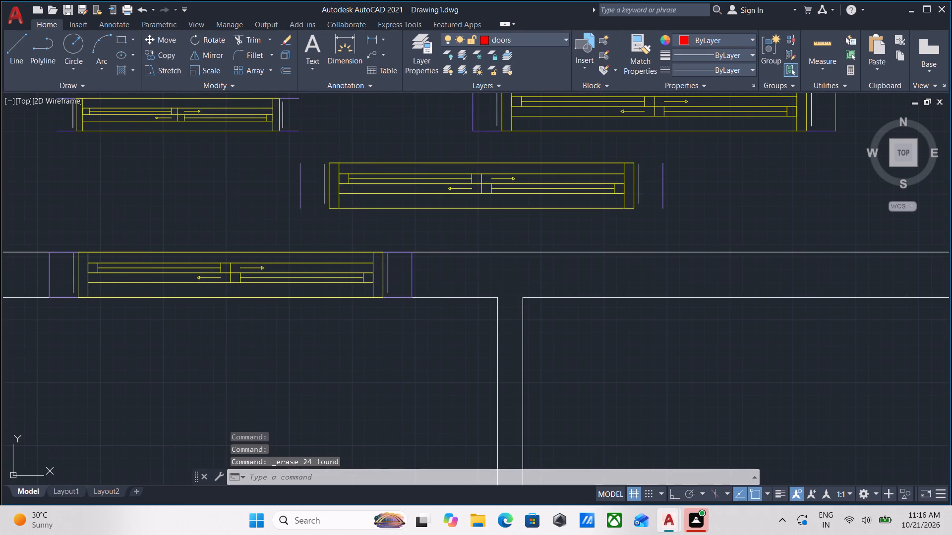
middle_click_drag(187, 267, 431, 261)
left_click(265, 262)
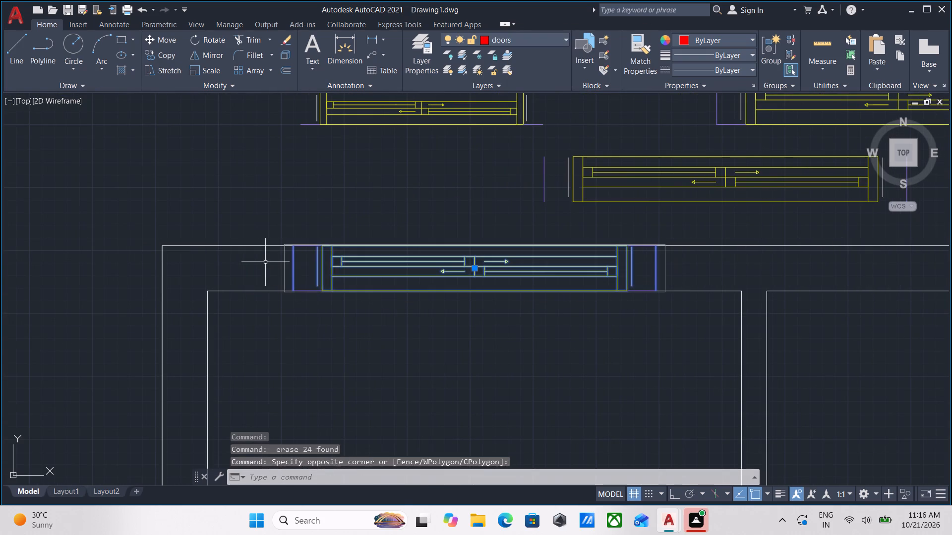
right_click(265, 262)
left_click(288, 294)
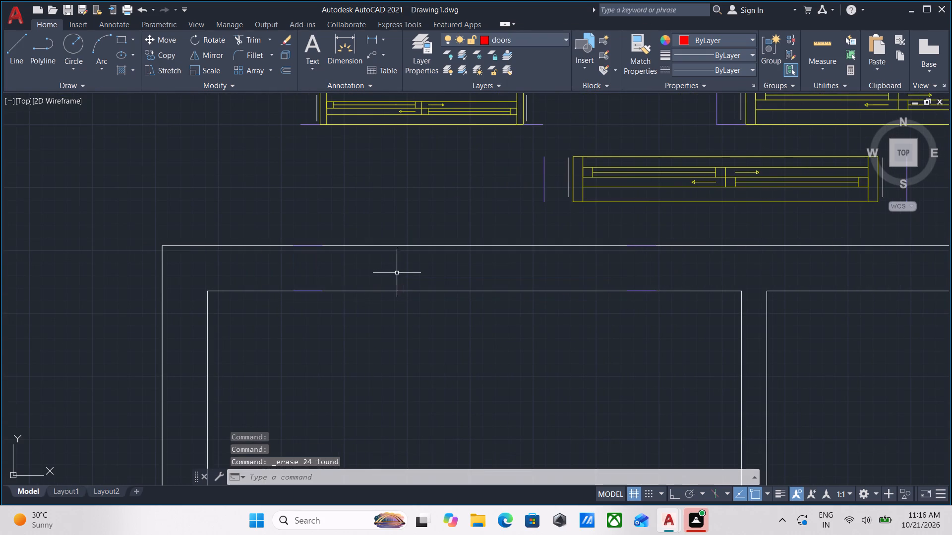
Erase the short leftover purple line from the outer line of the north wall near the northwest corner.
scroll(313, 258, "up", 1)
left_click(304, 205)
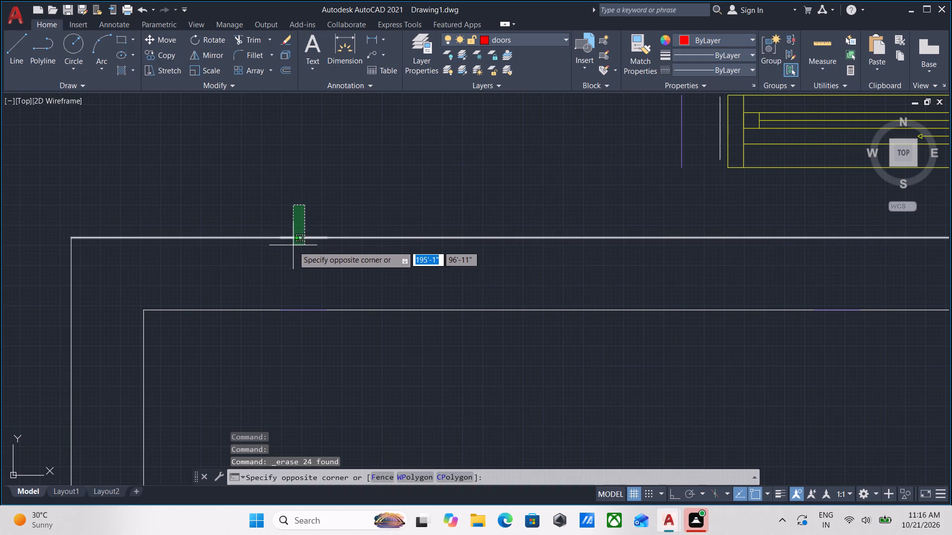
left_click(306, 207)
left_click(335, 261)
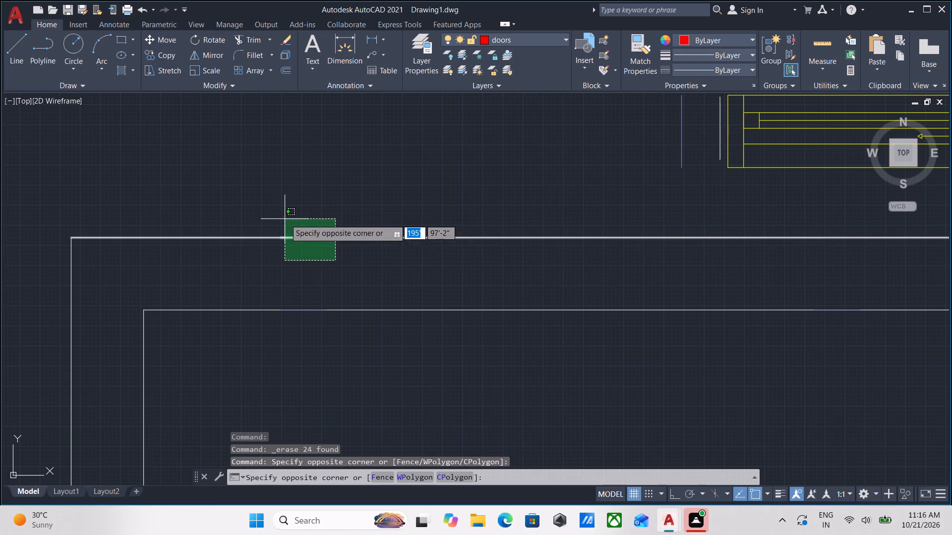
left_click(347, 267)
left_click_drag(253, 212, 364, 254)
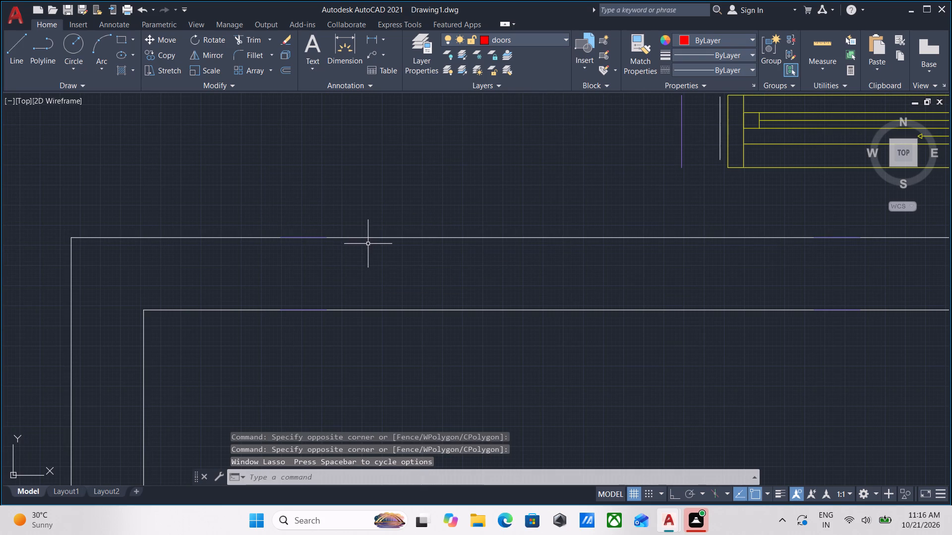
left_click_drag(268, 209, 351, 266)
left_click_drag(248, 198, 248, 203)
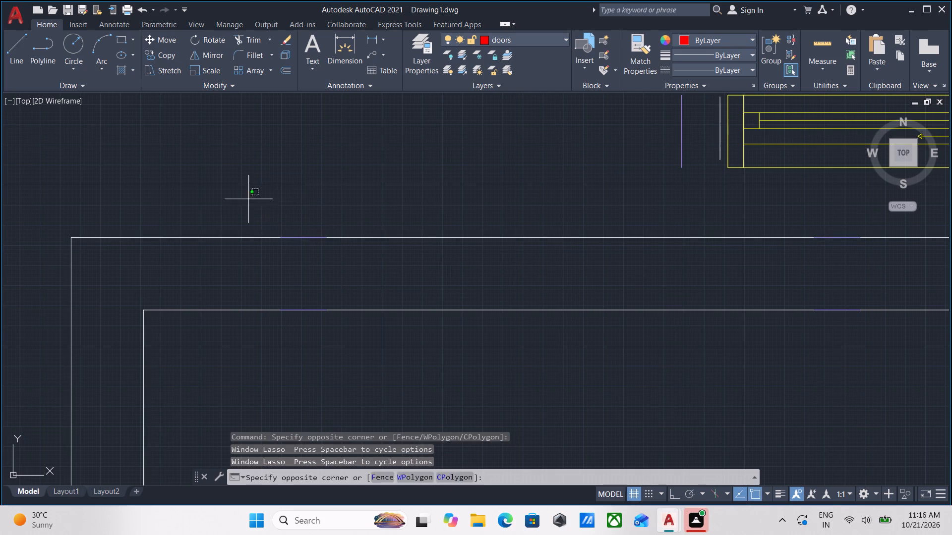
left_click_drag(248, 203, 421, 232)
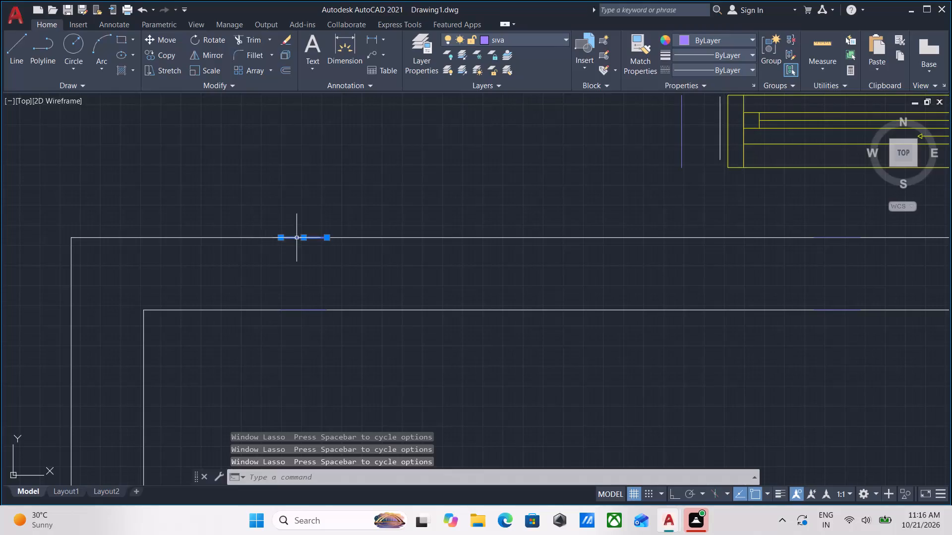
left_click_drag(303, 236, 304, 215)
left_click(304, 196)
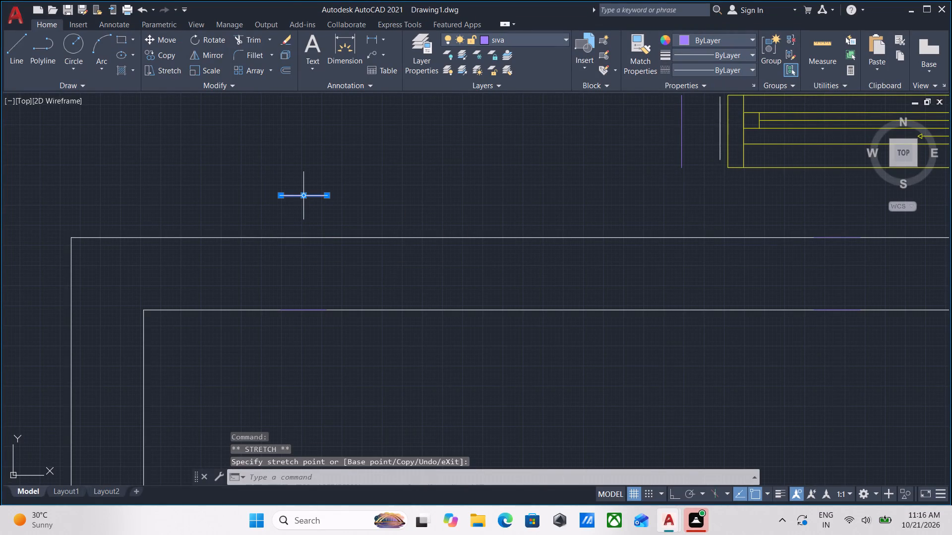
right_click(304, 196)
left_click(346, 278)
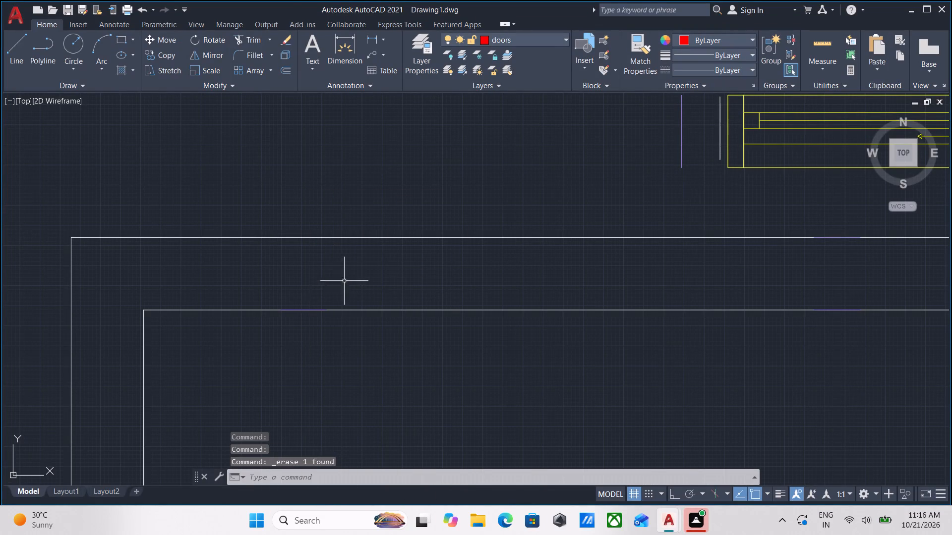
Erase the short leftover purple line from the inner line of the north wall near the northwest corner.
left_click_drag(270, 262, 388, 345)
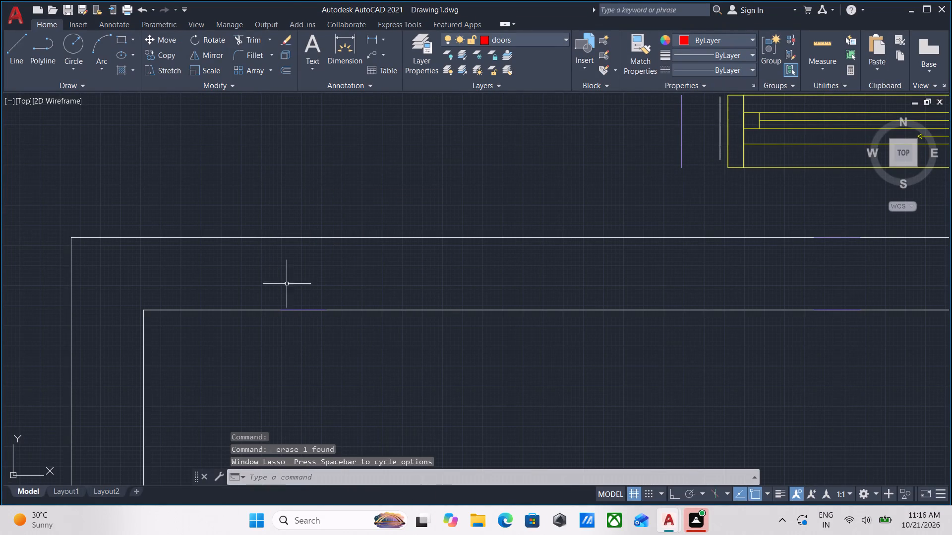
left_click_drag(263, 287, 391, 292)
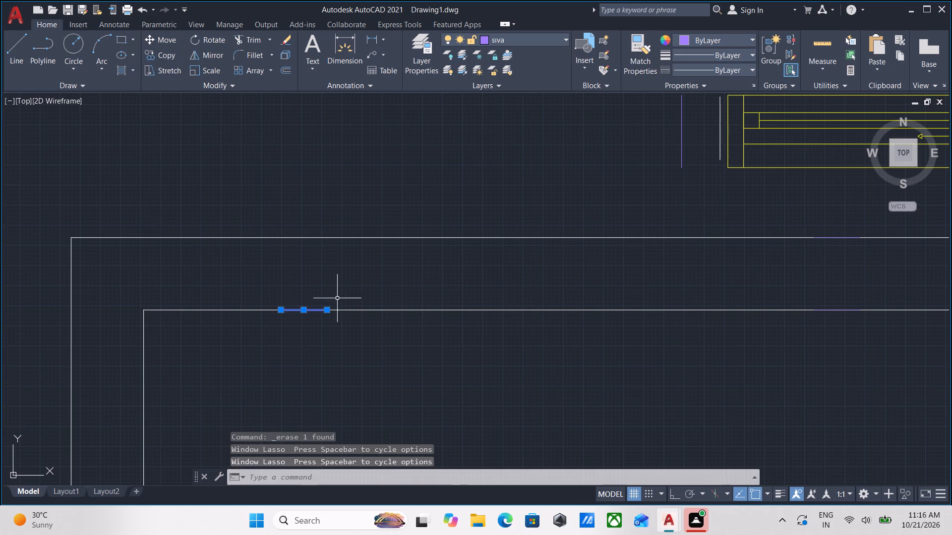
right_click(337, 284)
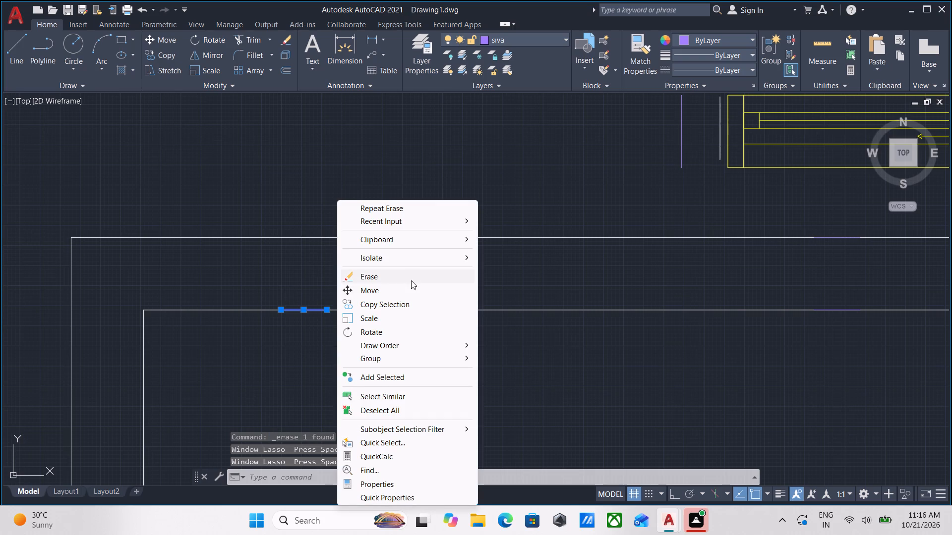
left_click(410, 269)
Erase the two short leftover purple lines from the outer and inner north wall lines near the northwest room's east end.
middle_click_drag(417, 299, 158, 311)
scroll(408, 290, "down", 1)
middle_click_drag(407, 291, 308, 304)
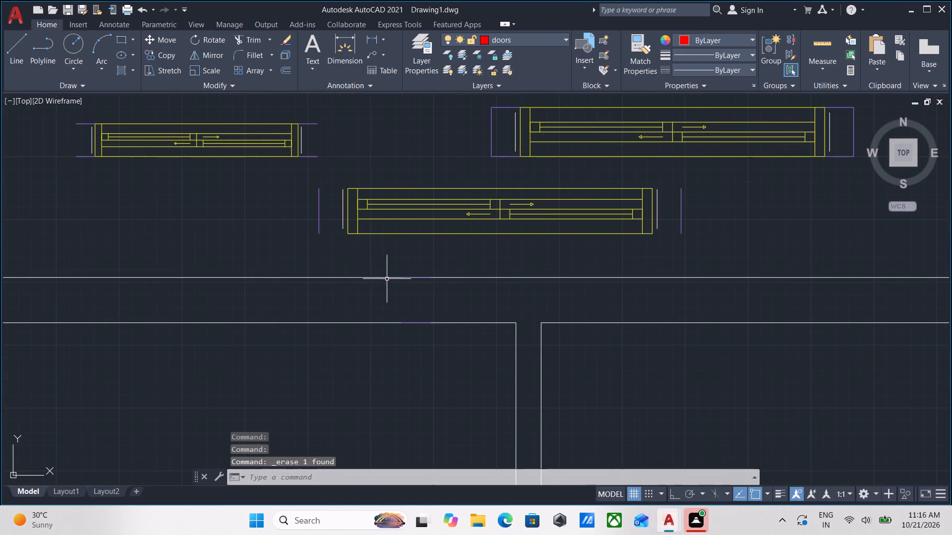
left_click(372, 245)
left_click(460, 301)
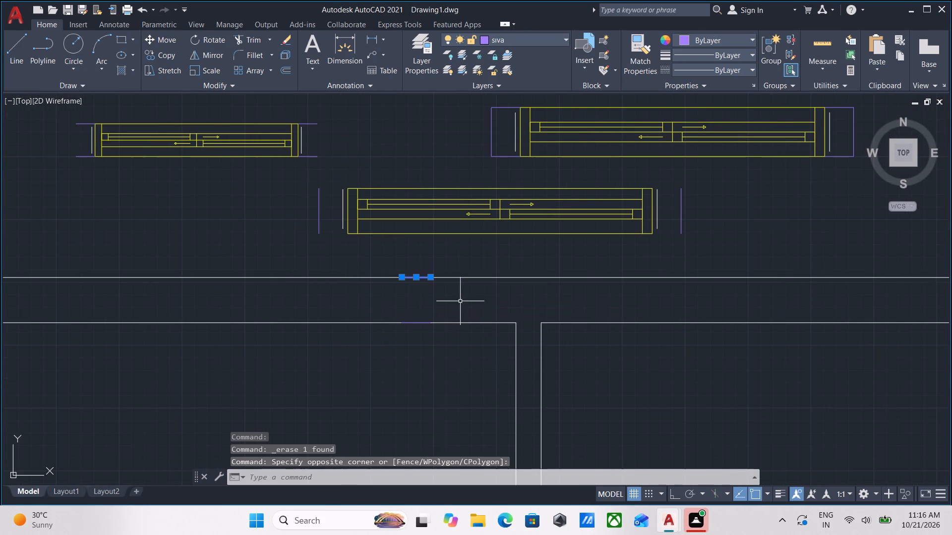
right_click(460, 301)
left_click(496, 275)
left_click(389, 308)
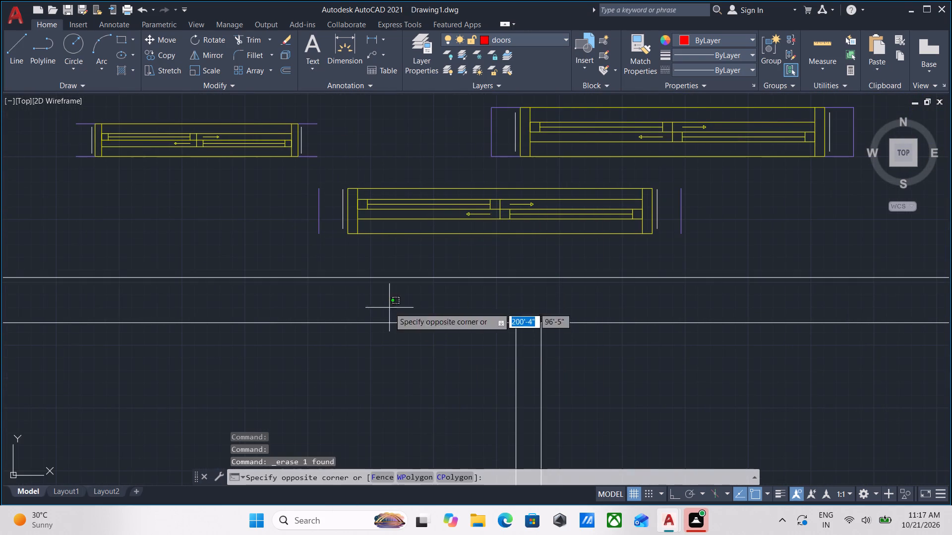
left_click(456, 357)
right_click(456, 357)
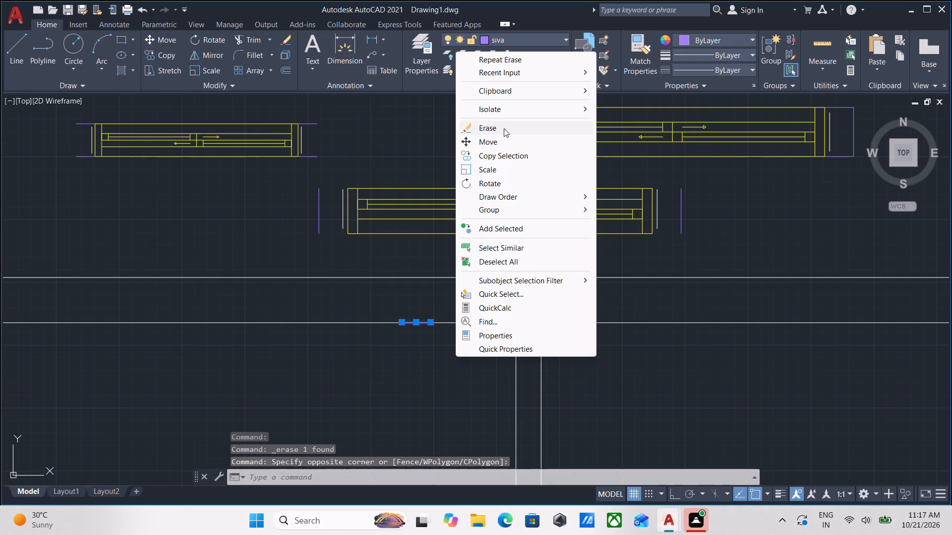
left_click(504, 128)
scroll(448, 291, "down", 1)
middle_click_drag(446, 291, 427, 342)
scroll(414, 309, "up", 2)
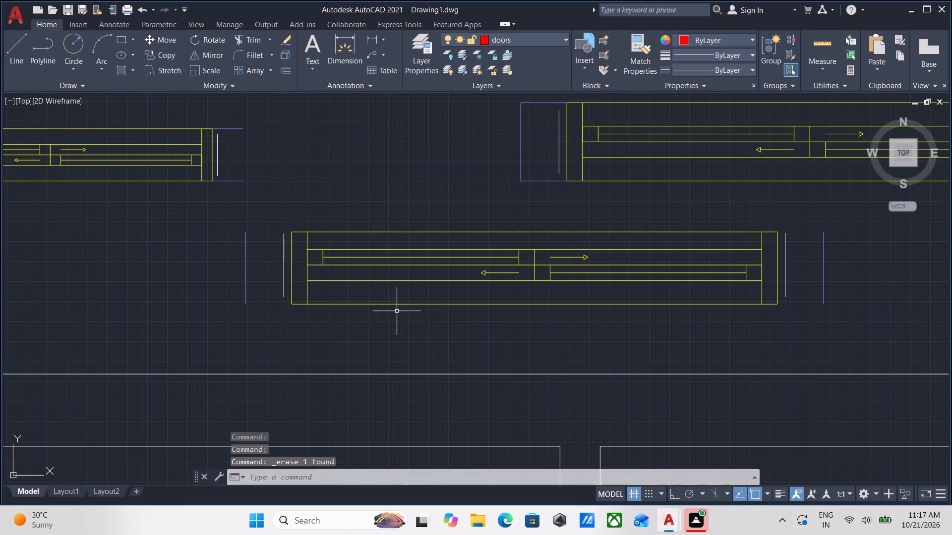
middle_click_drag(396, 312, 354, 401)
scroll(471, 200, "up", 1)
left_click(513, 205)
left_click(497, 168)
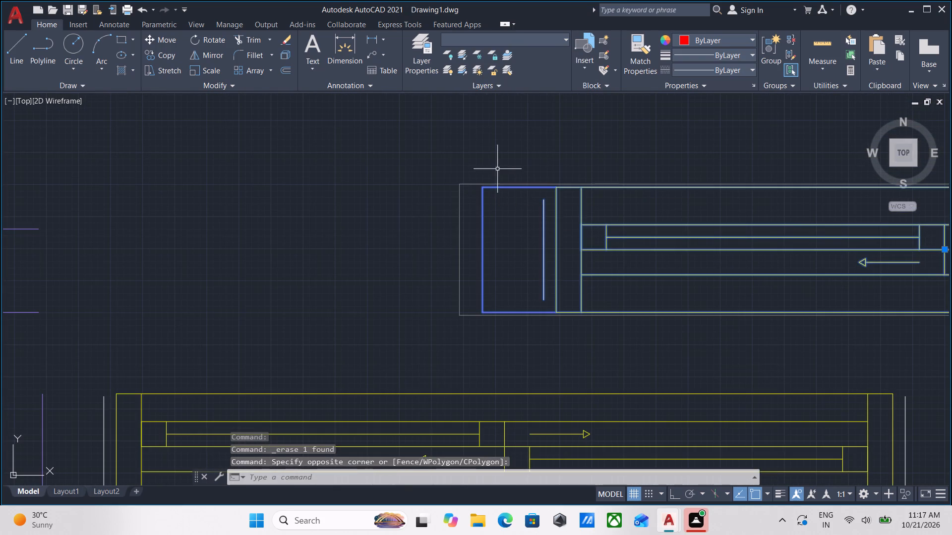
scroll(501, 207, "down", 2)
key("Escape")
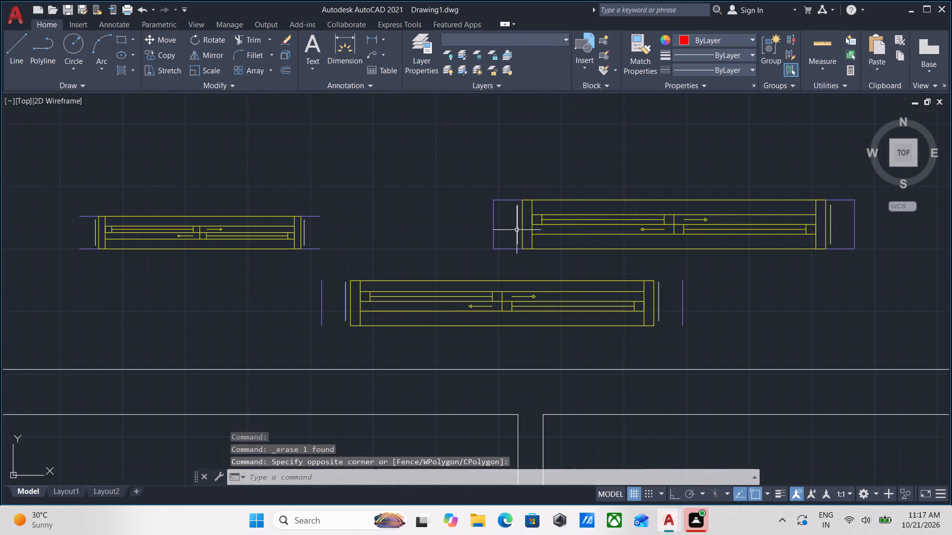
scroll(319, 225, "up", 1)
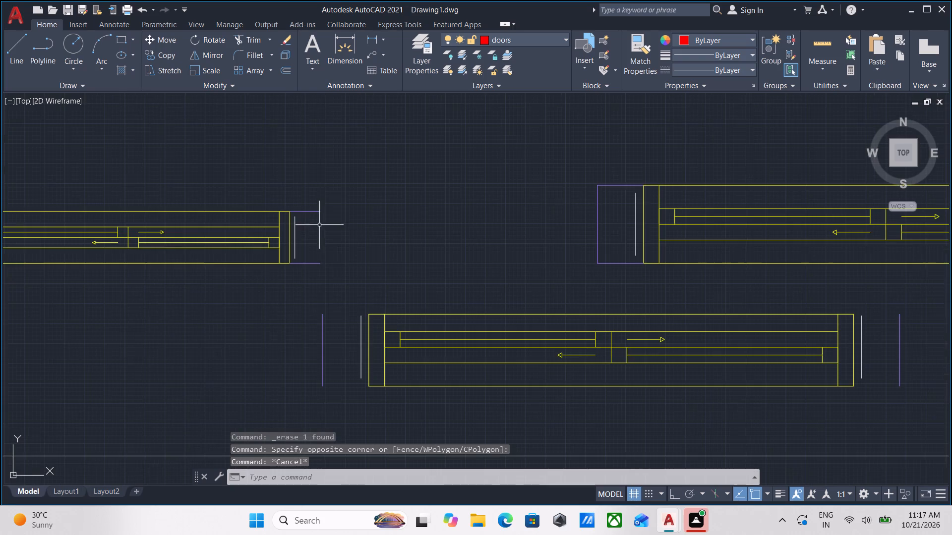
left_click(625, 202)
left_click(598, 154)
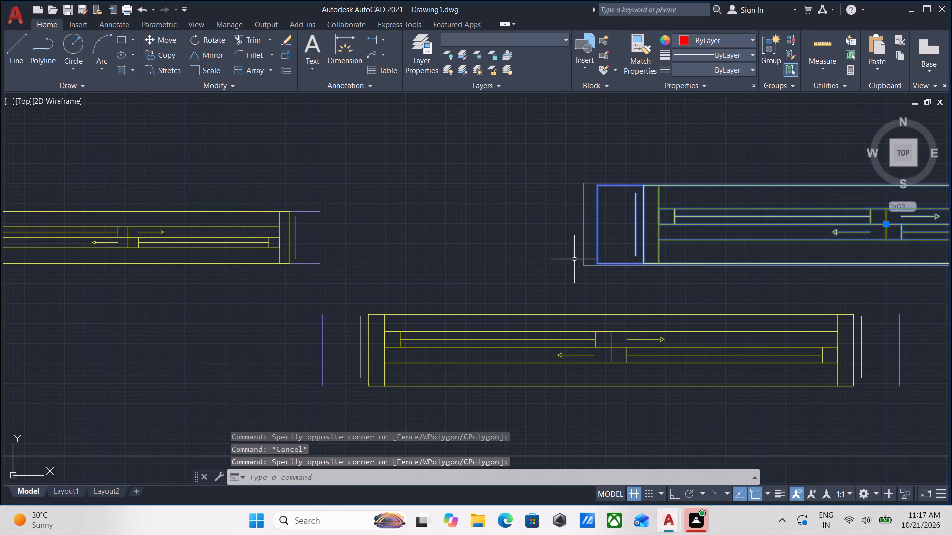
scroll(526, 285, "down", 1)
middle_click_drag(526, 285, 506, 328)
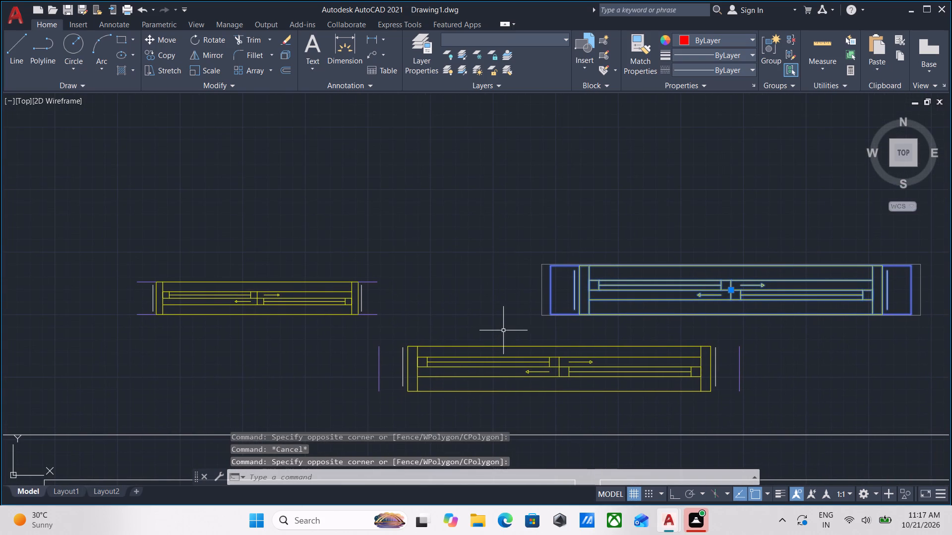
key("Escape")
Ungroup the sliding unit placed just north of the outer wall, below the two spare units.
scroll(367, 388, "up", 2)
left_click(416, 322)
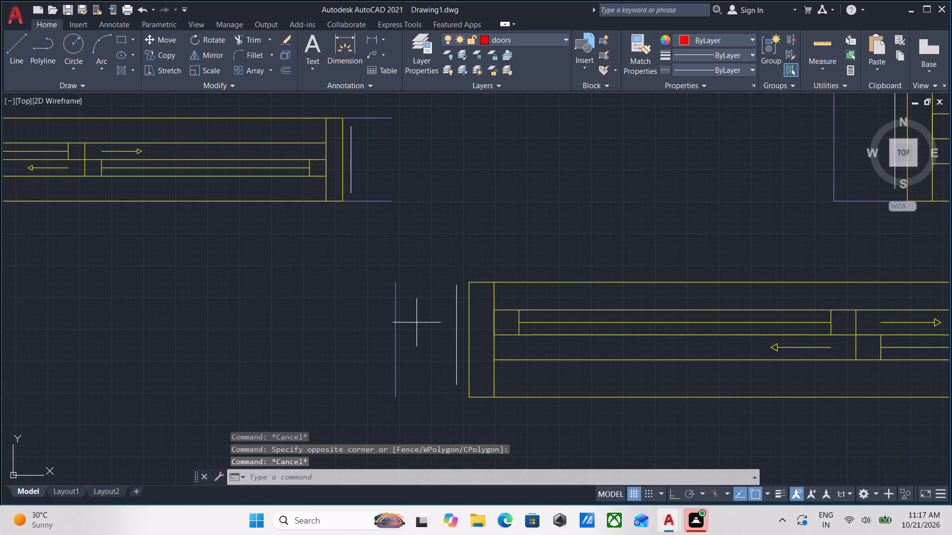
left_click(347, 325)
scroll(355, 321, "down", 2)
middle_click_drag(355, 321, 353, 345)
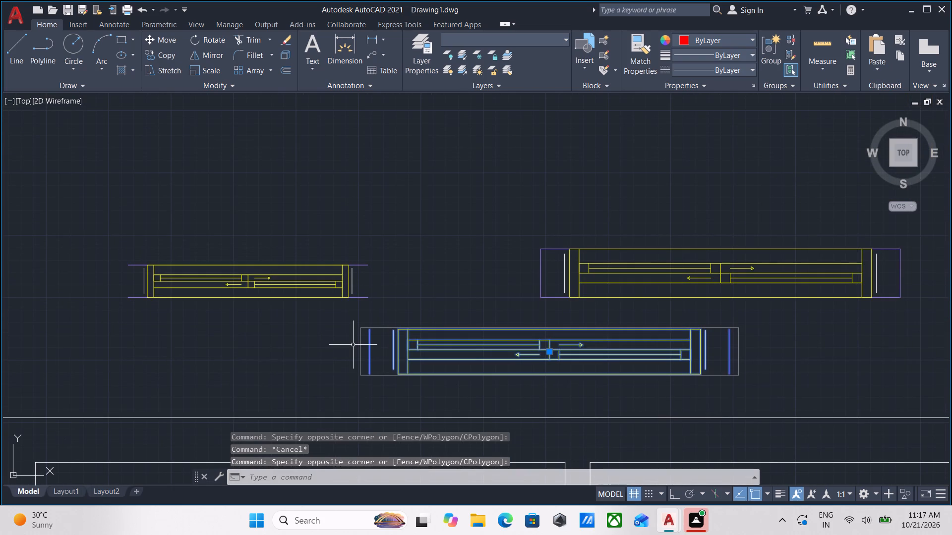
type("ung")
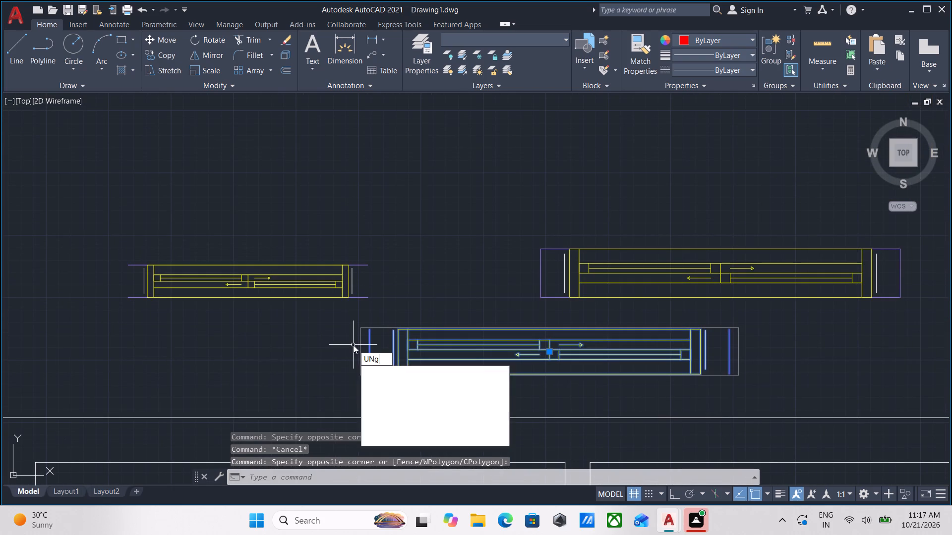
key("Return")
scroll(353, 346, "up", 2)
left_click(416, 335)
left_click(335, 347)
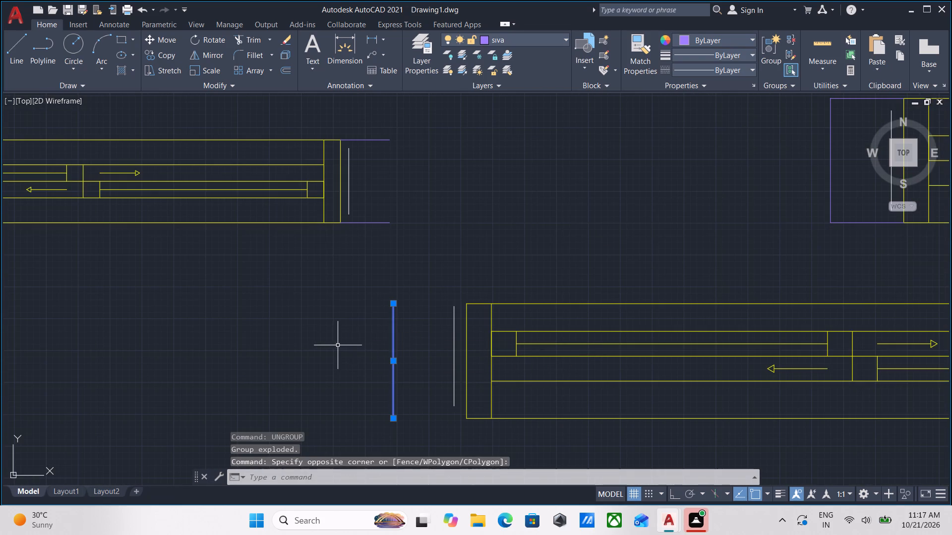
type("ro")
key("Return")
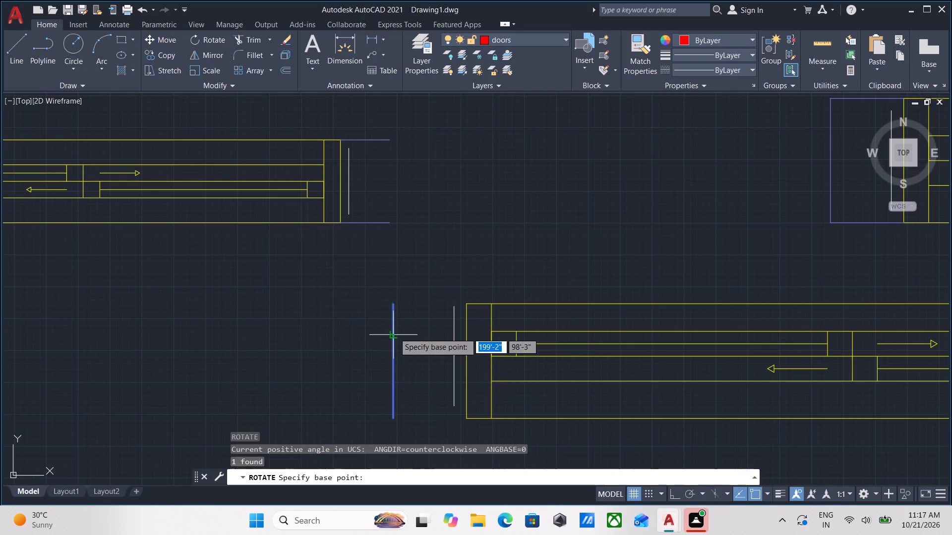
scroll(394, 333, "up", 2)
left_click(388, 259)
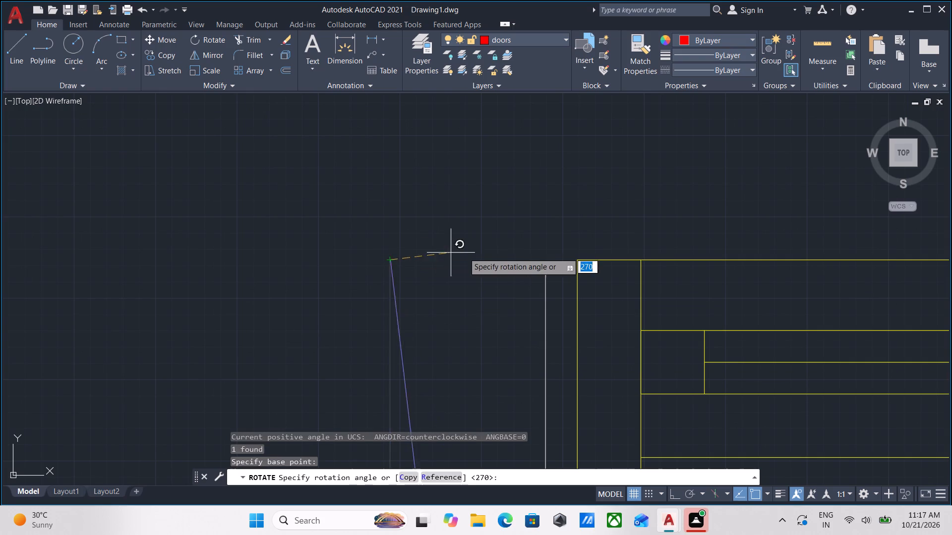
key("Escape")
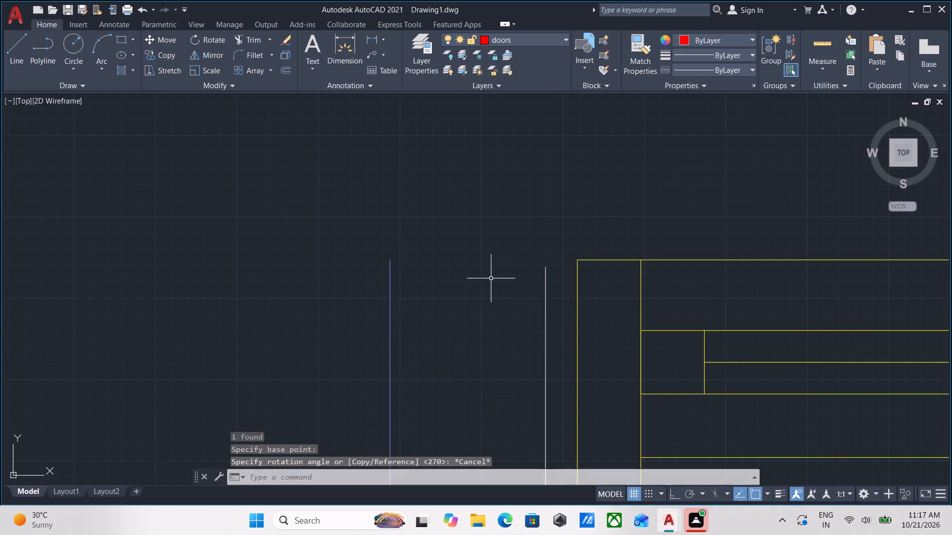
Turn Ortho on and rotate a copy of the ungrouped unit's west purple line about its upper endpoint, running horizontally east.
left_click(421, 281)
left_click(313, 310)
scroll(438, 305, "down", 1)
middle_click_drag(438, 305, 426, 311)
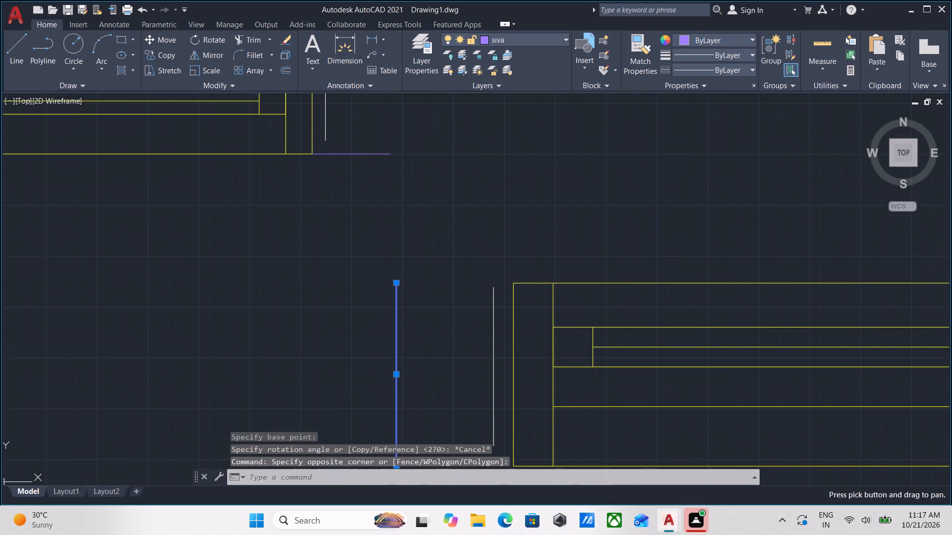
type("ro")
key("Return")
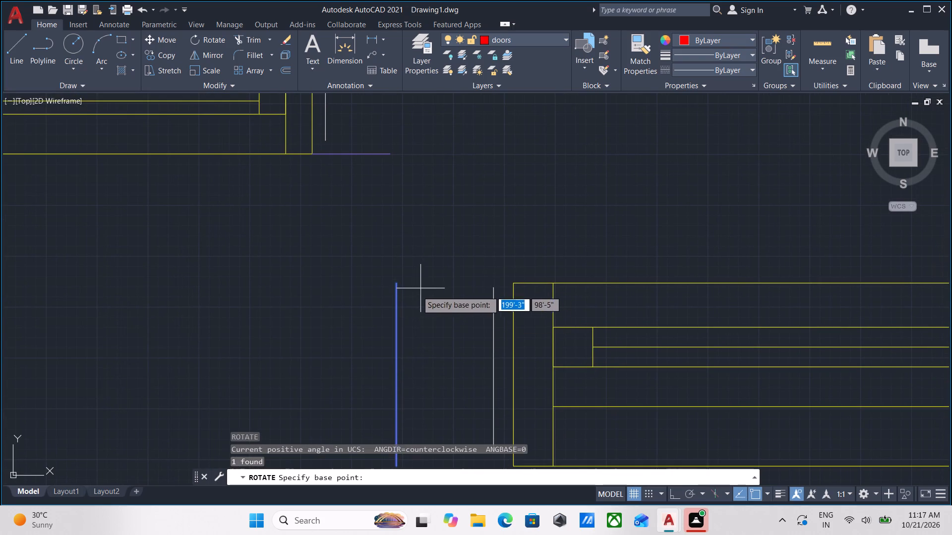
left_click(395, 281)
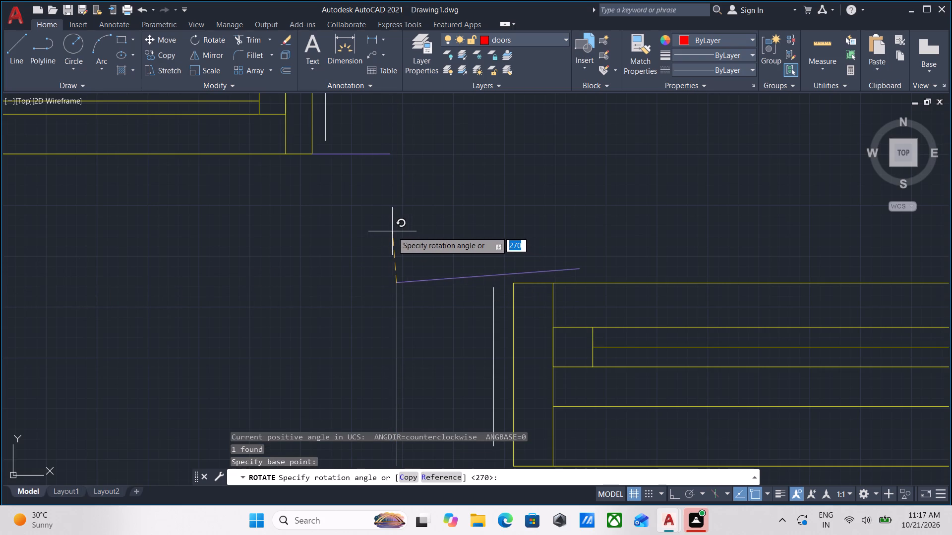
key("F8")
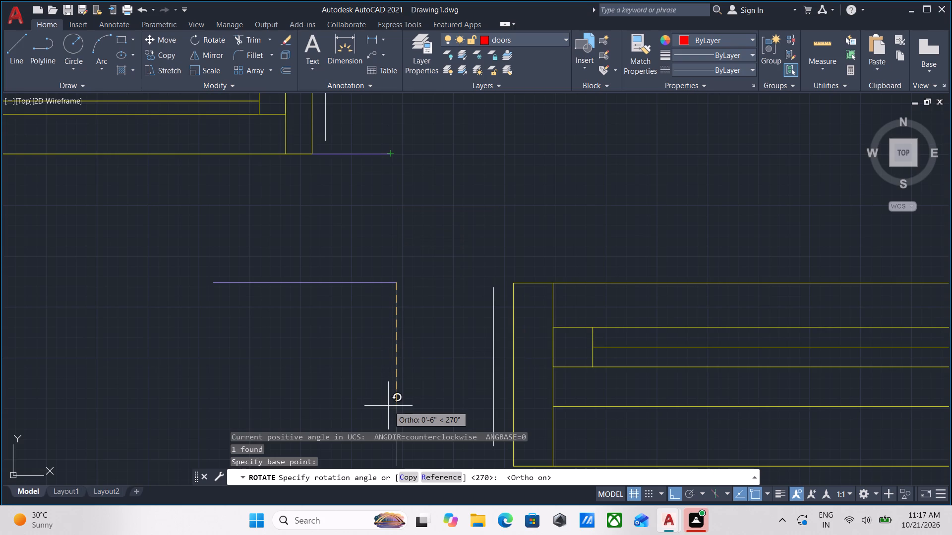
left_click(413, 479)
scroll(413, 292, "down", 2)
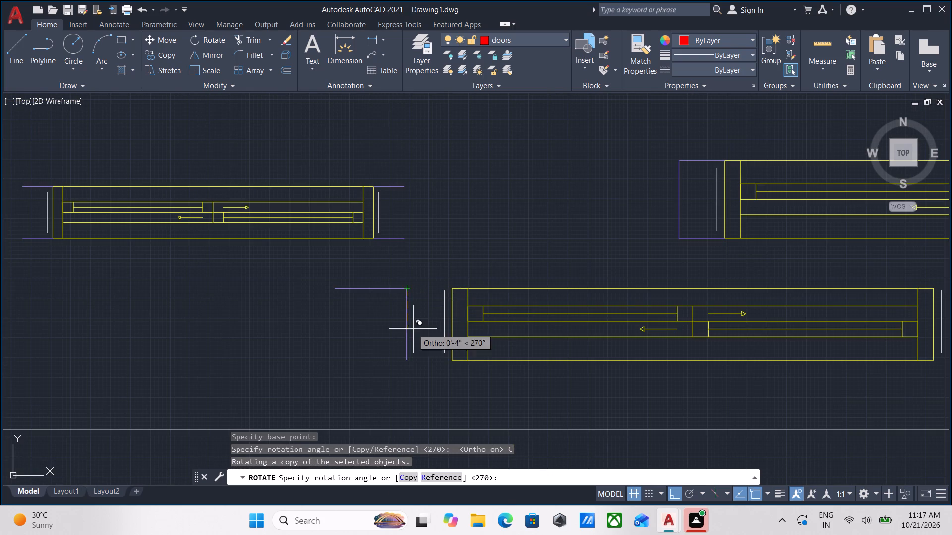
left_click(430, 238)
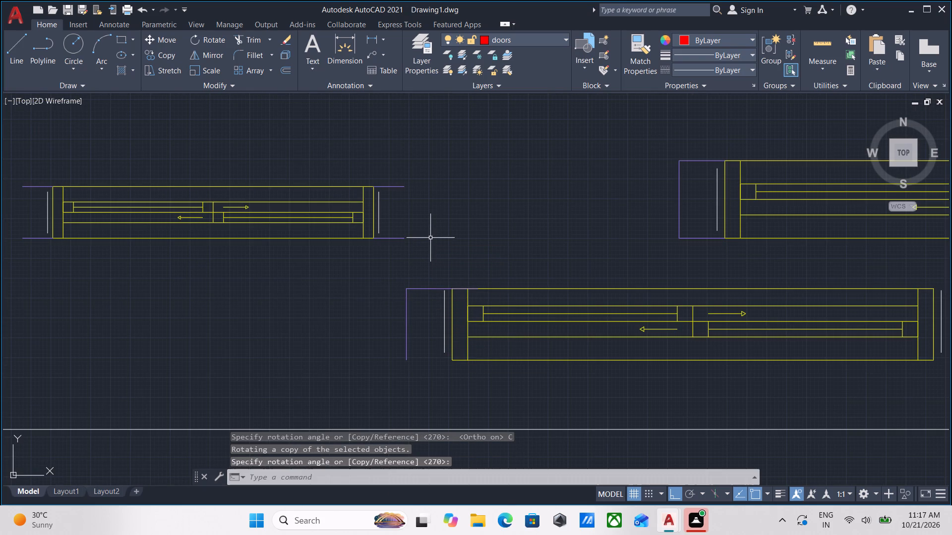
scroll(428, 274, "up", 2)
key("Escape")
Shorten the unit's horizontal purple line at the northwest end to 6", ending at the yellow frame's northwest corner.
left_click(431, 318)
left_click(420, 275)
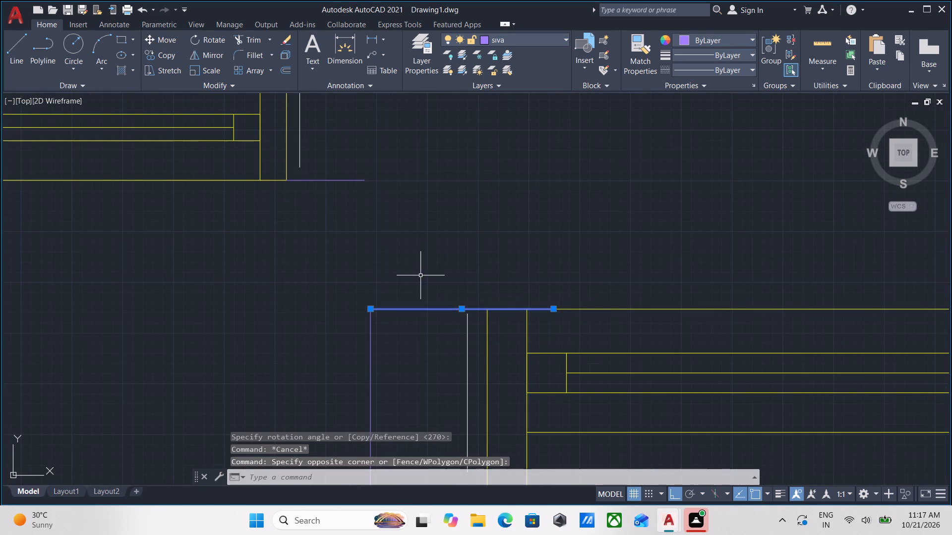
scroll(533, 316, "up", 2)
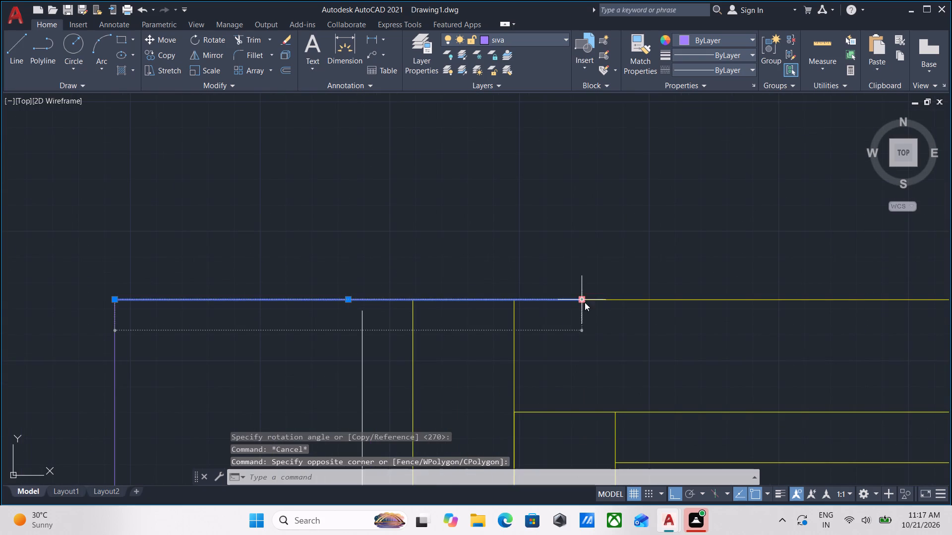
left_click(585, 302)
left_click(416, 302)
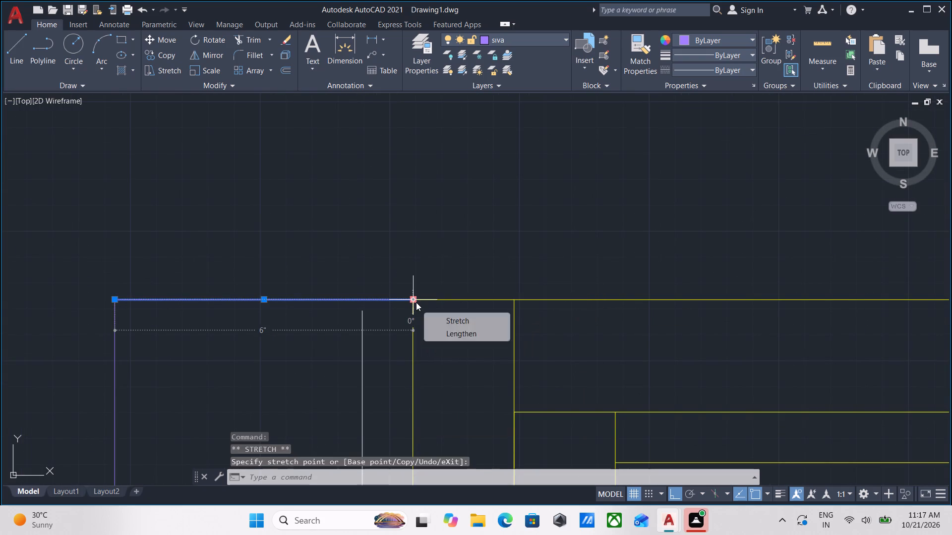
scroll(416, 302, "down", 4)
key("Escape")
Copy the shortened purple line from the upper to the lower endpoint of the unit's west purple line.
scroll(309, 384, "down", 1)
middle_click_drag(309, 384, 346, 224)
scroll(311, 320, "down", 2)
middle_click_drag(311, 319, 313, 312)
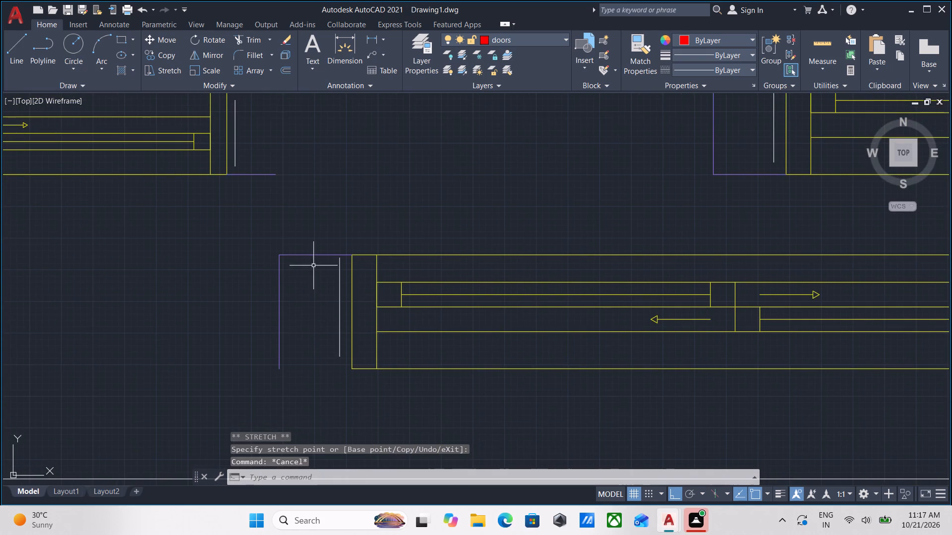
left_click(308, 267)
left_click(286, 219)
key("c")
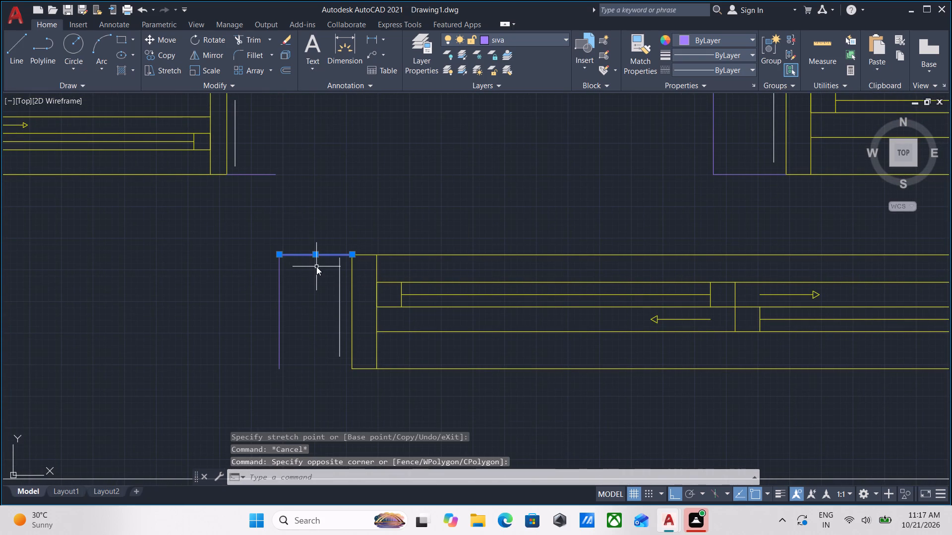
key("o")
key("Return")
scroll(304, 275, "up", 2)
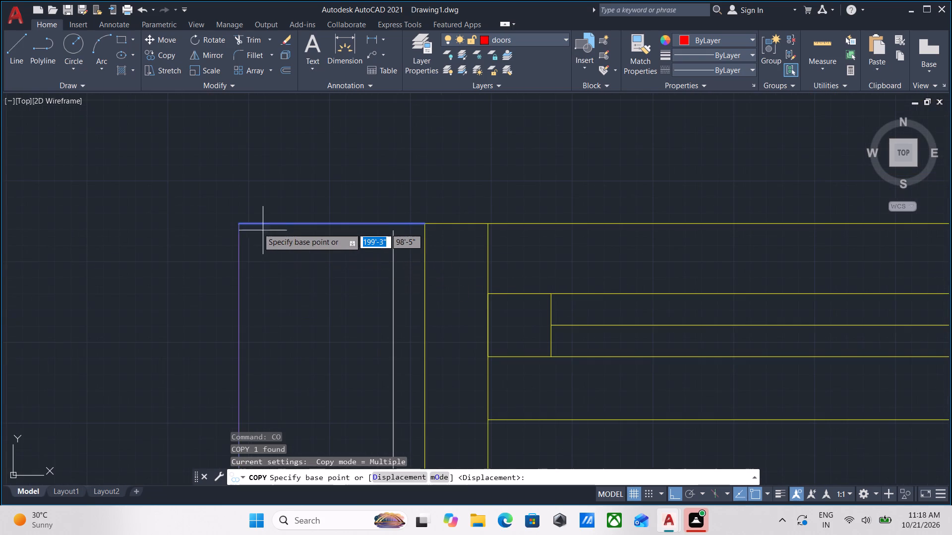
left_click(239, 223)
middle_click_drag(326, 446, 323, 260)
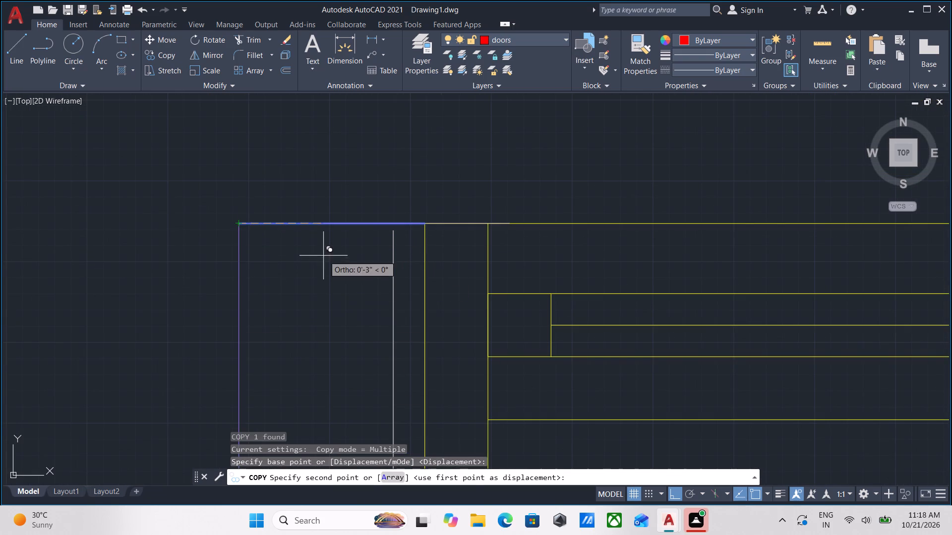
scroll(251, 362, "down", 1)
middle_click_drag(251, 362, 384, 217)
left_click(379, 314)
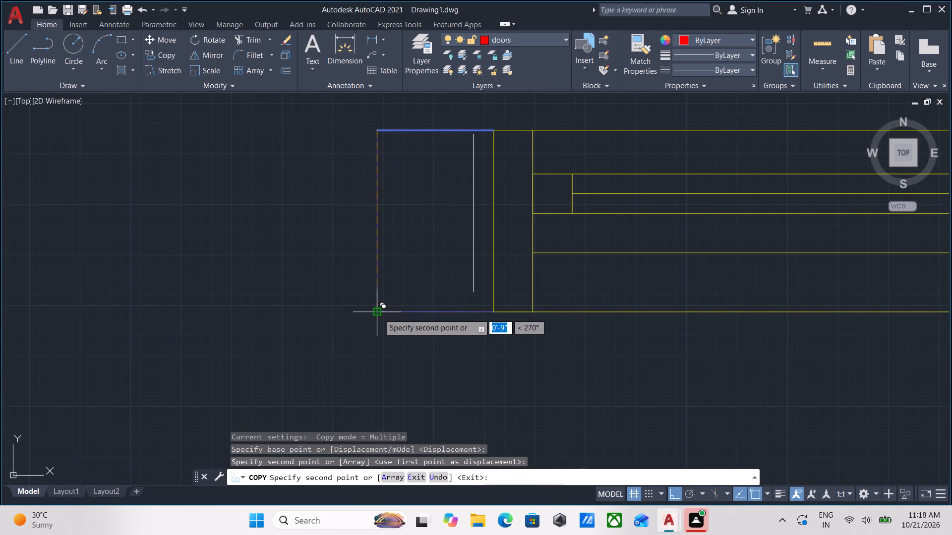
scroll(456, 240, "down", 2)
middle_click_drag(453, 242, 273, 345)
key("Escape")
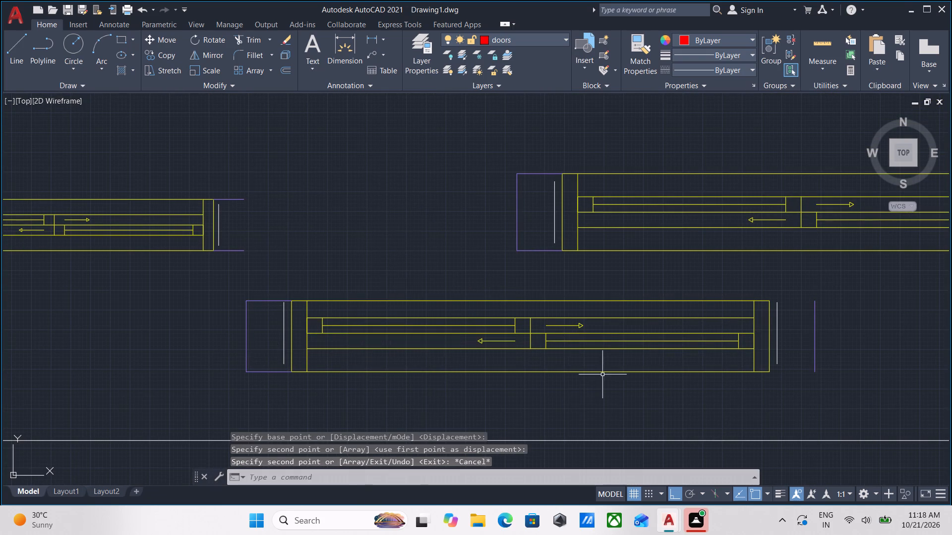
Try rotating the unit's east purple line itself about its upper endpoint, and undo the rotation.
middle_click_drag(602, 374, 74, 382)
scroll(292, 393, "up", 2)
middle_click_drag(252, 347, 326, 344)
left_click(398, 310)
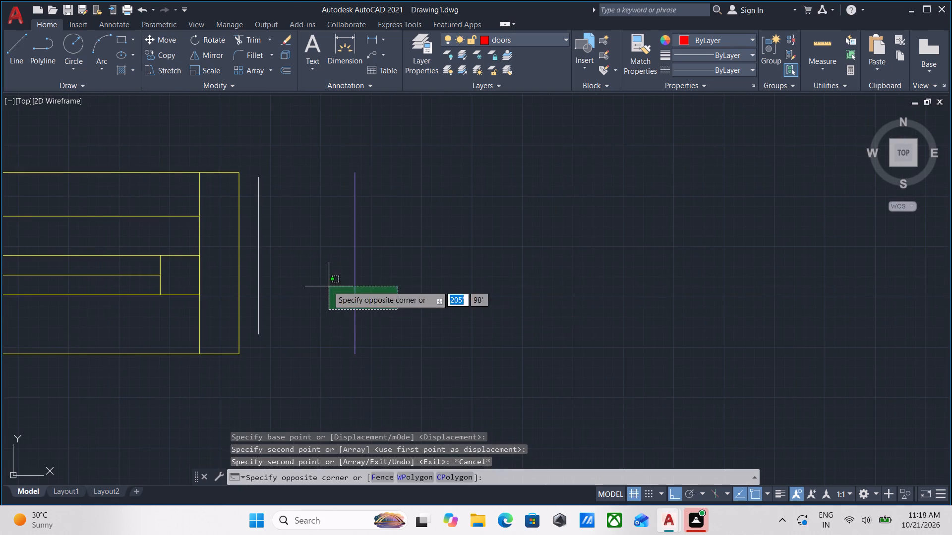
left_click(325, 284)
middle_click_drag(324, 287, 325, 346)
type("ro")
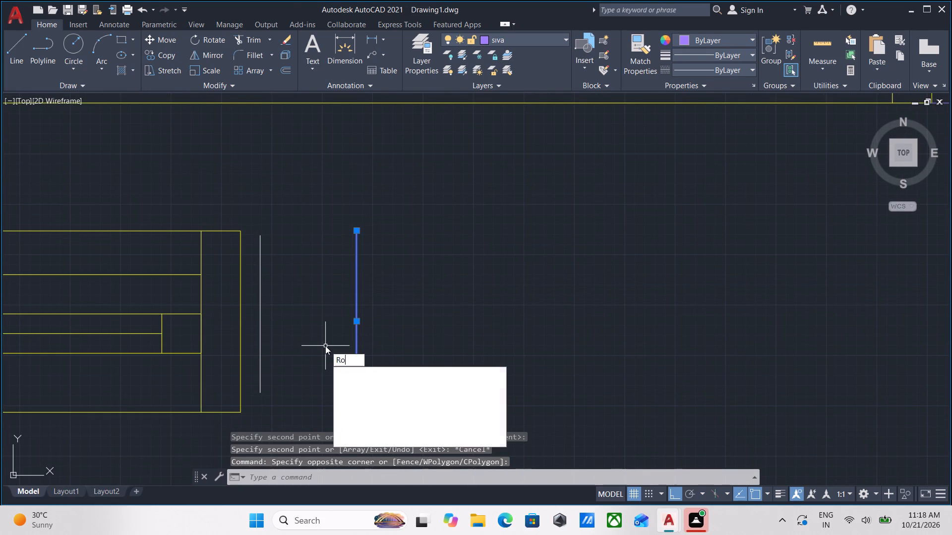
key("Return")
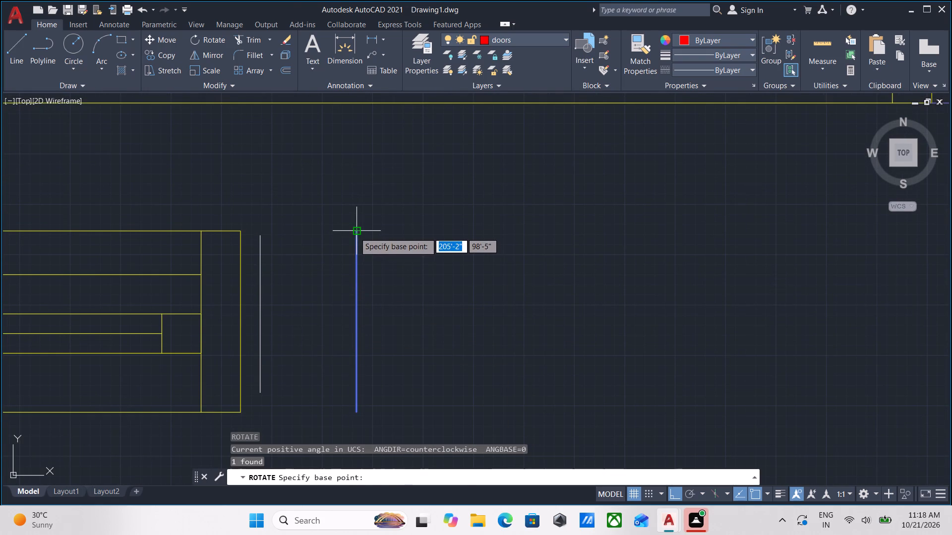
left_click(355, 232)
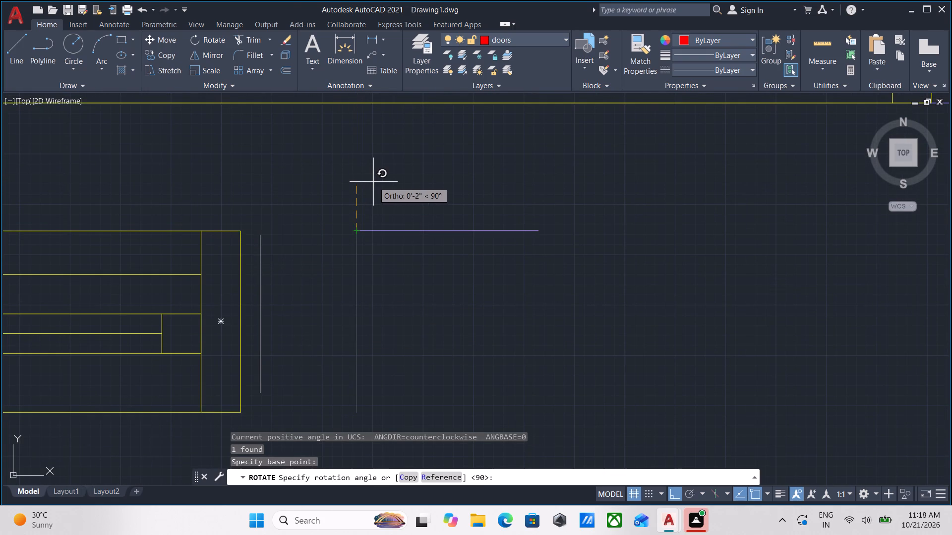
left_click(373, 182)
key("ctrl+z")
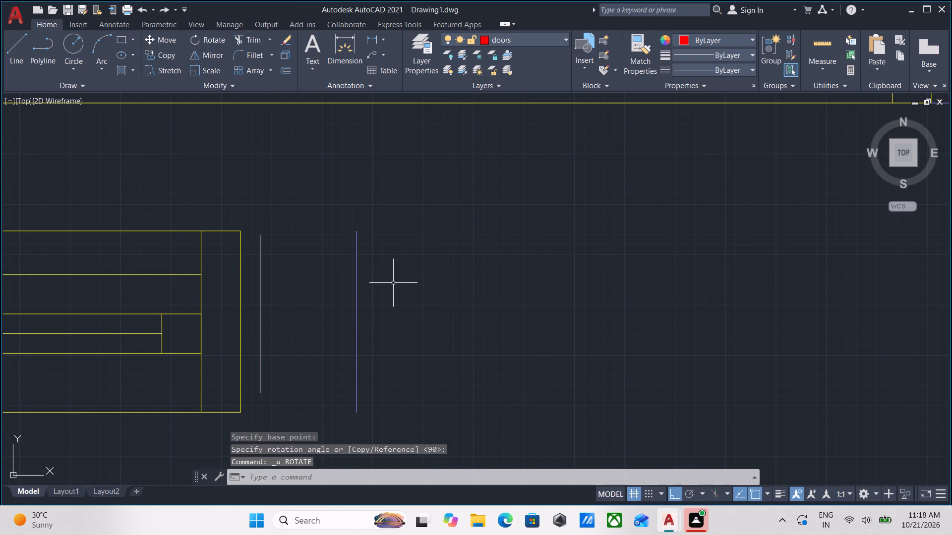
Rotate a copy of the unit's east purple line about its upper endpoint, running horizontally west.
scroll(374, 292, "down", 1)
middle_click_drag(378, 288, 416, 261)
left_click_drag(416, 261, 401, 259)
left_click(378, 249)
scroll(412, 245, "down", 1)
middle_click_drag(416, 245, 592, 262)
middle_click_drag(592, 262, 599, 273)
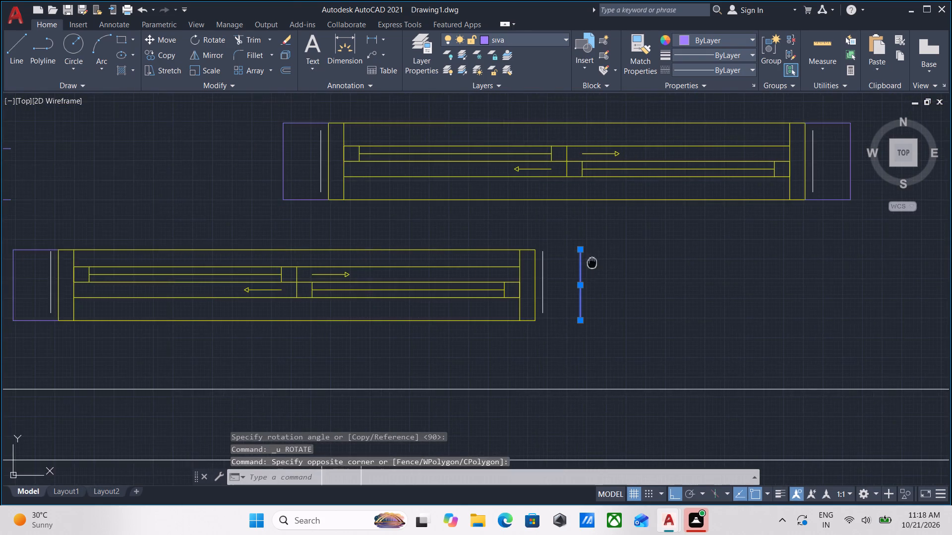
middle_click_drag(599, 273, 640, 334)
type("ro")
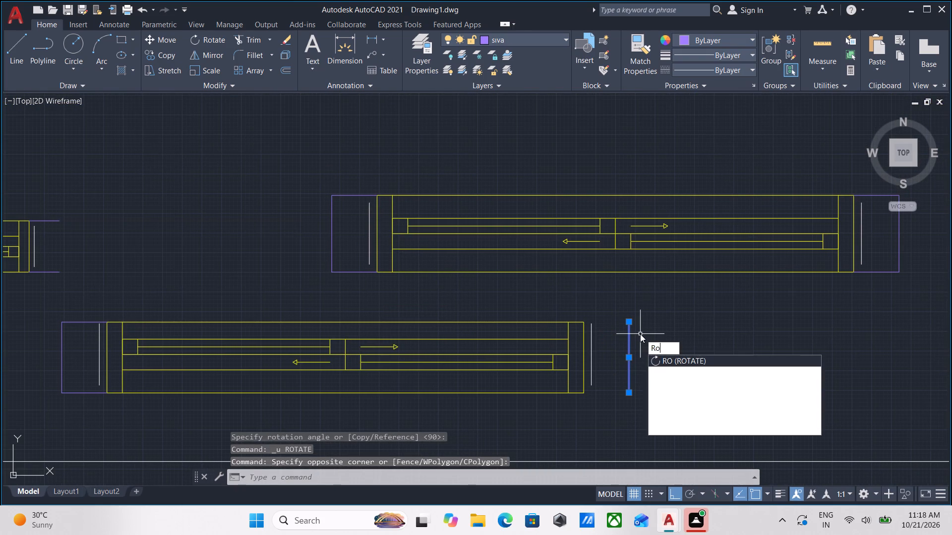
key("Return")
scroll(625, 334, "up", 2)
left_click(637, 311)
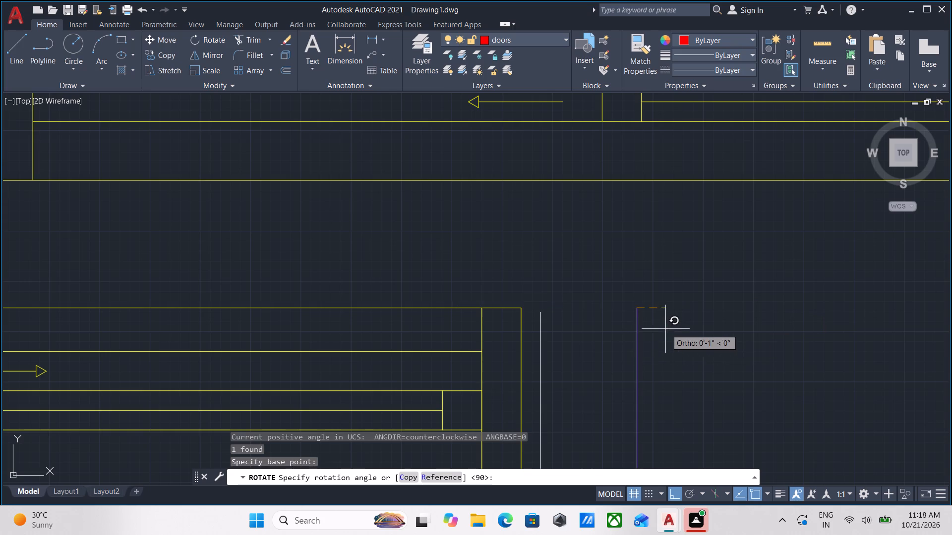
left_click(405, 480)
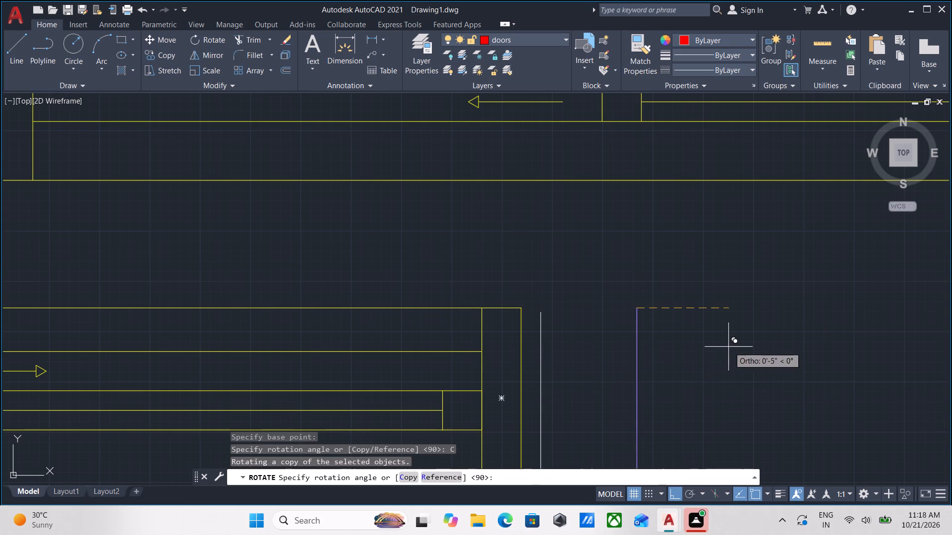
left_click(588, 364)
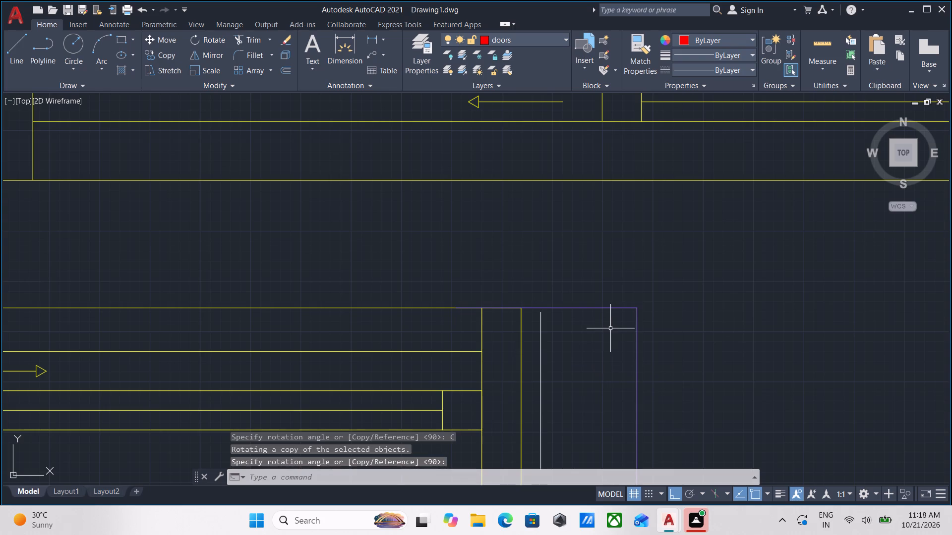
key("Escape")
Shorten the rotated purple line to 6", ending at the yellow frame's northeast corner.
left_click(607, 330)
left_click(567, 270)
scroll(471, 318, "up", 2)
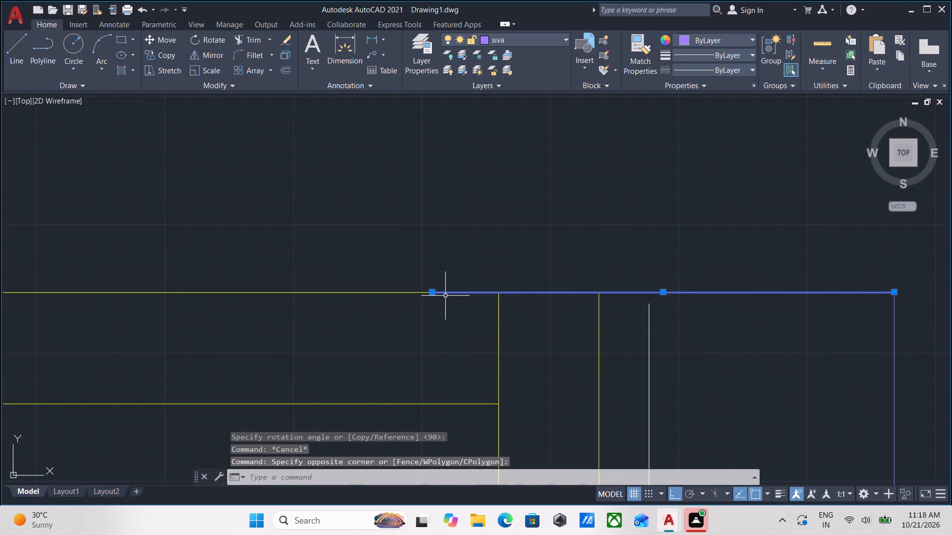
left_click(432, 292)
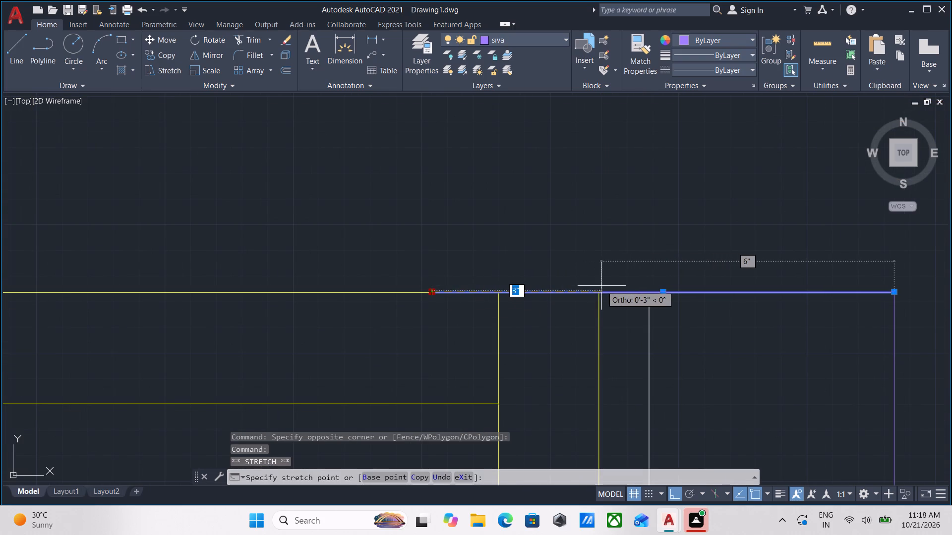
left_click(596, 293)
scroll(596, 293, "down", 3)
key("Escape")
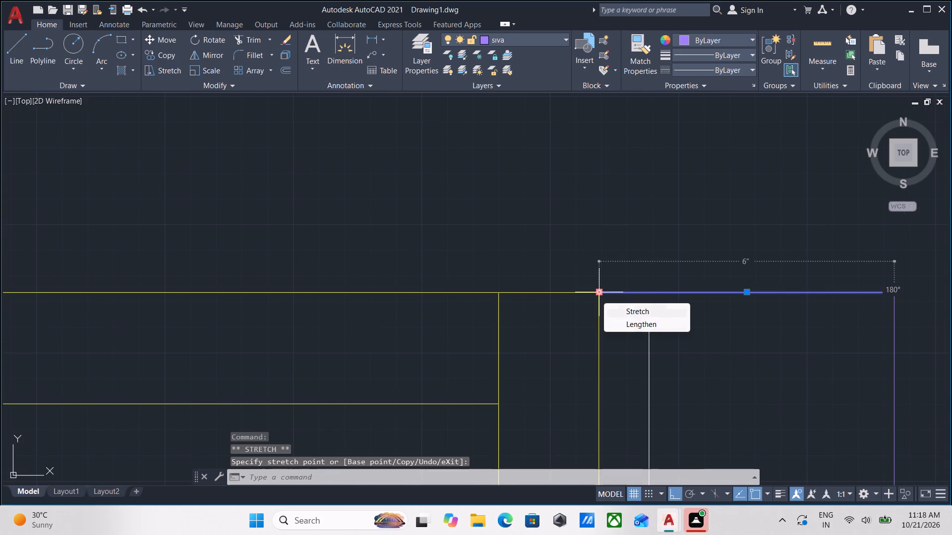
scroll(689, 321, "down", 2)
middle_click_drag(689, 321, 632, 255)
key("Escape")
Copy the shortened east-end purple line from the frame's northeast corner down to its southeast corner.
left_click_drag(676, 261, 671, 248)
left_click(638, 204)
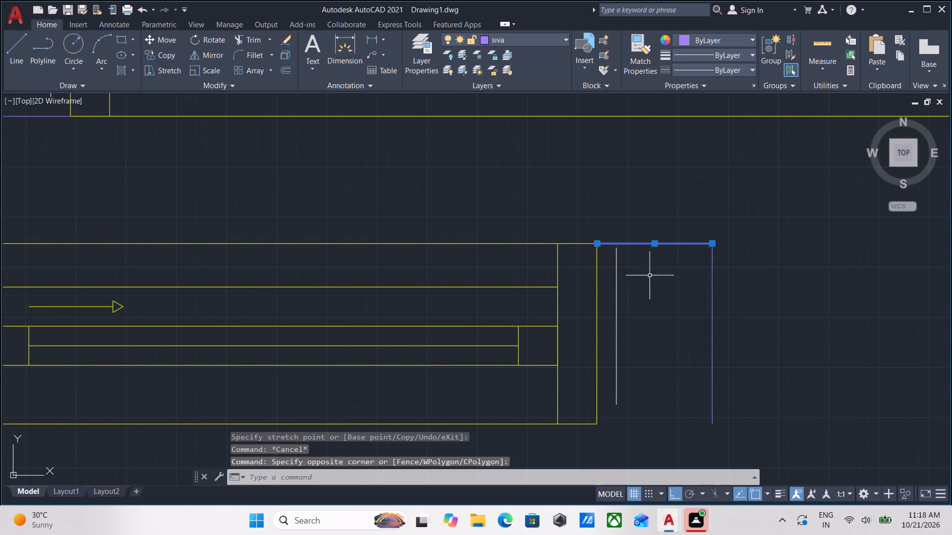
type("co")
key("Return")
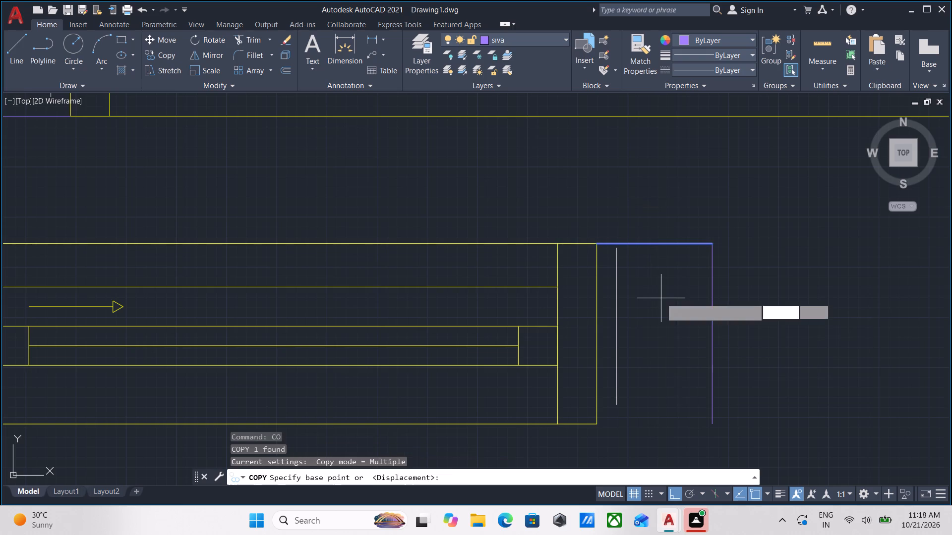
left_click(596, 245)
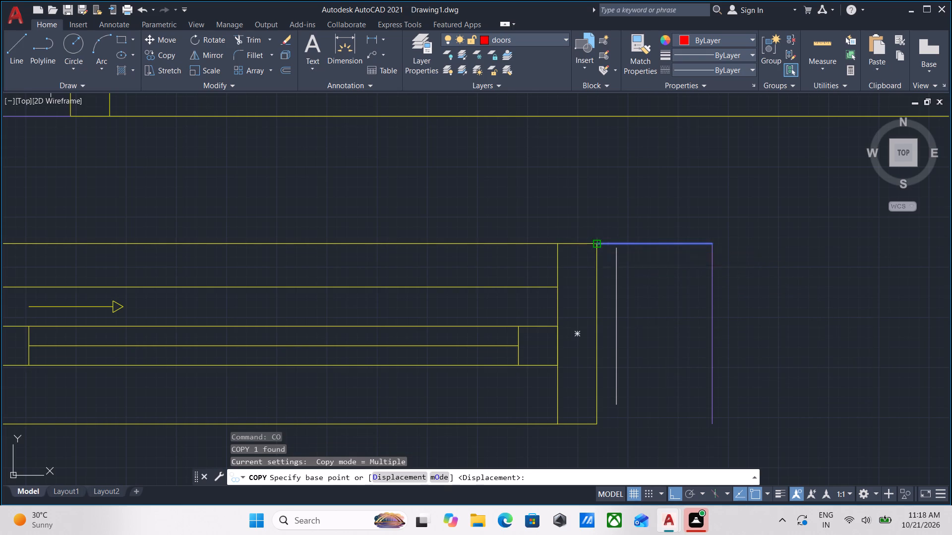
middle_click_drag(596, 364, 606, 276)
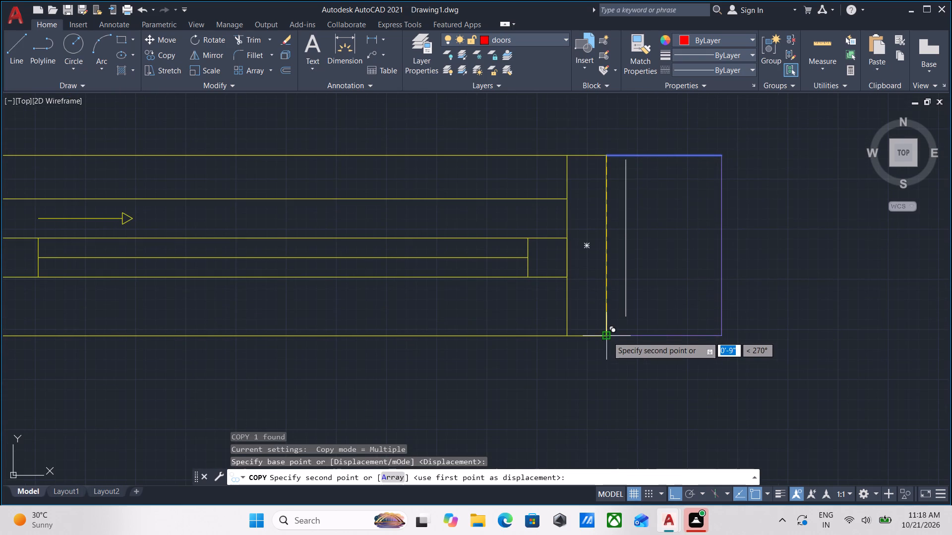
left_click(607, 336)
scroll(624, 265, "down", 3)
key("Escape")
Group all the objects of the completed sliding unit, including its purple end outlines.
left_click(698, 308)
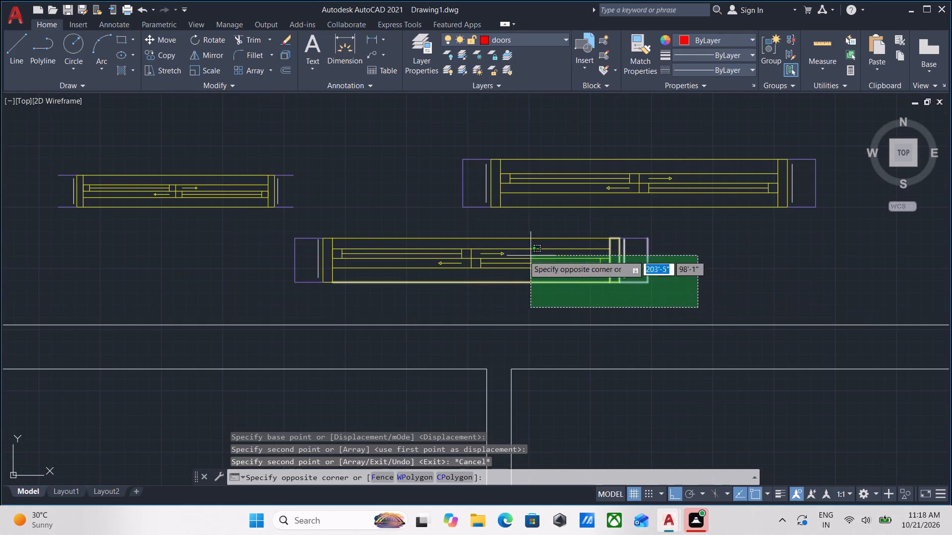
left_click(243, 233)
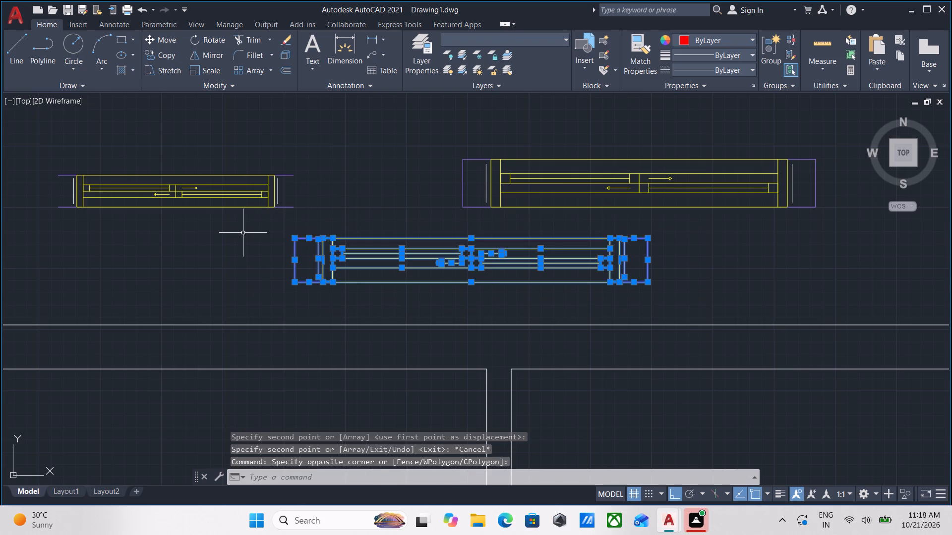
key("g")
key("Return")
Copy the grouped unit by its bottom-edge midpoint, with Ortho off, to the midpoint of the northwest room's inner north wall line.
scroll(480, 294, "up", 2)
left_click(492, 290)
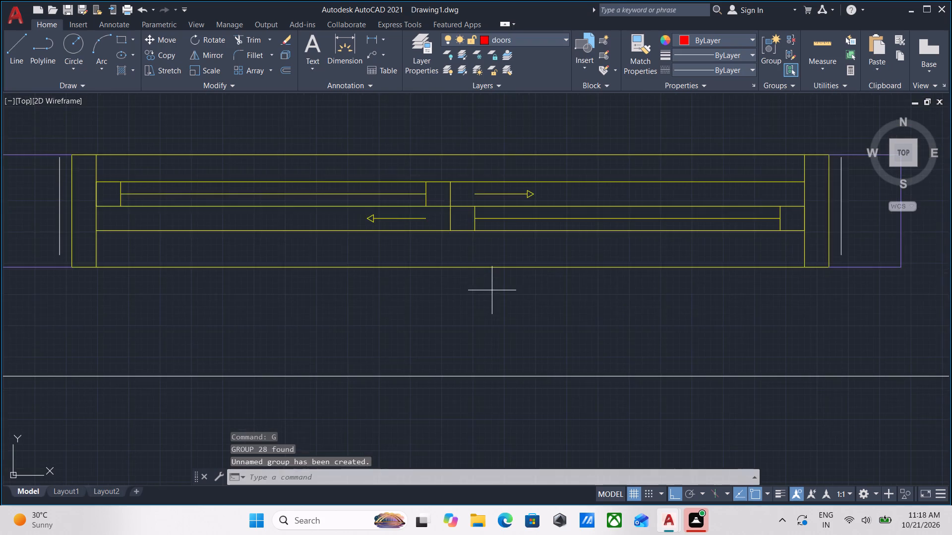
left_click(454, 248)
scroll(457, 247, "down", 3)
middle_click_drag(458, 248, 489, 290)
type("co")
key("Return")
scroll(513, 301, "up", 2)
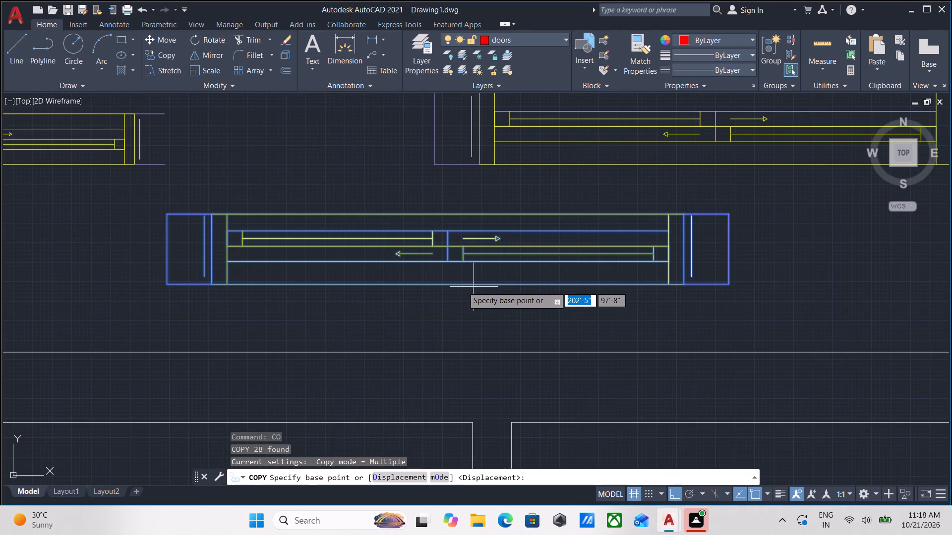
left_click(444, 287)
key("F8")
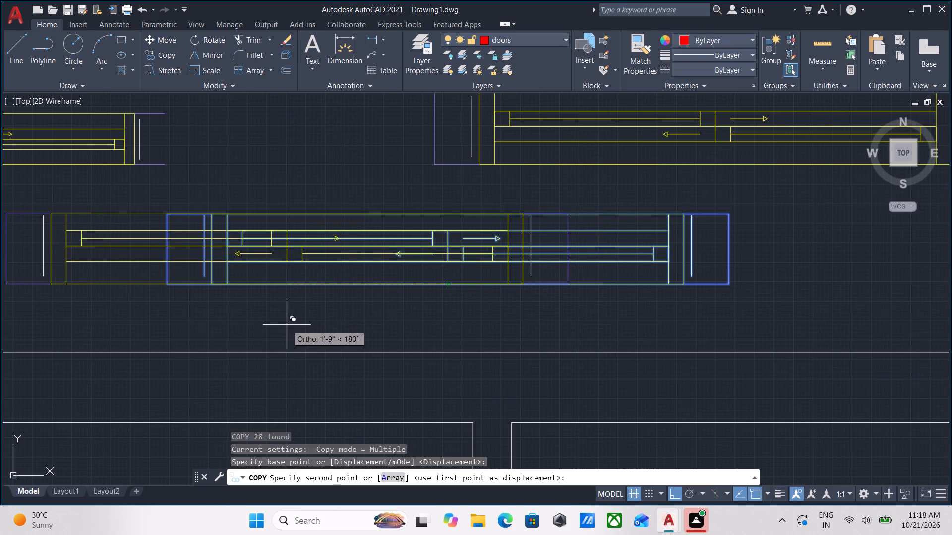
scroll(279, 329, "down", 2)
middle_click_drag(279, 329, 513, 225)
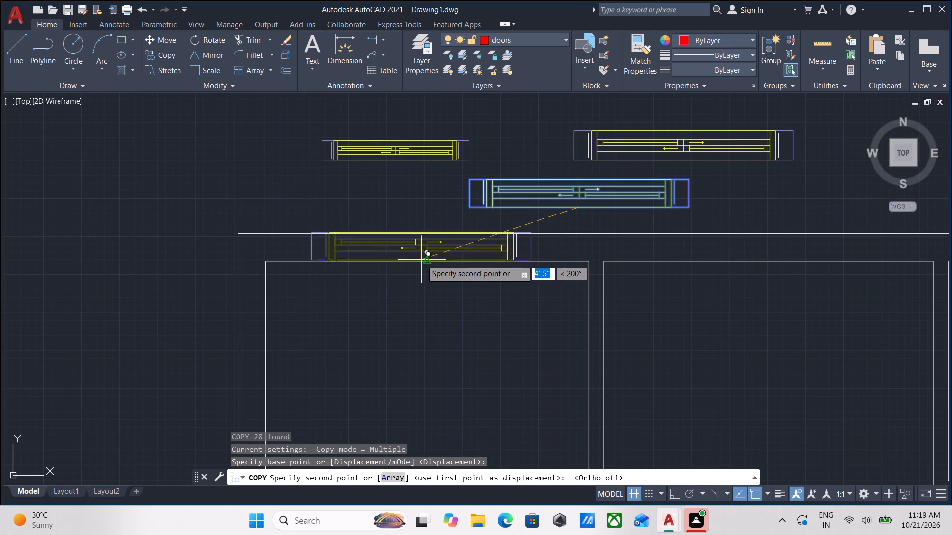
left_click(427, 261)
Place another copy of the unit at the midpoint of the northeast room's inner north wall line.
scroll(588, 262, "down", 1)
middle_click_drag(588, 262, 282, 271)
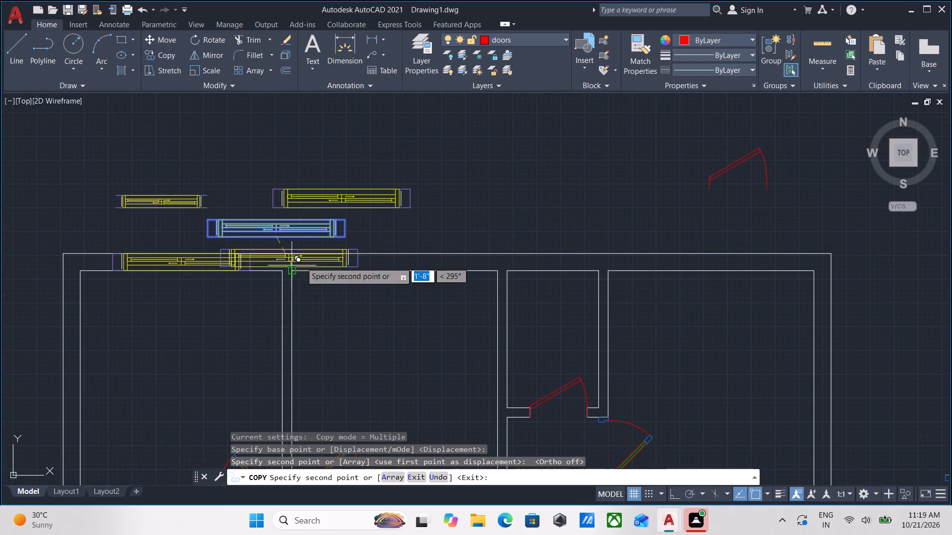
middle_click_drag(510, 274, 373, 286)
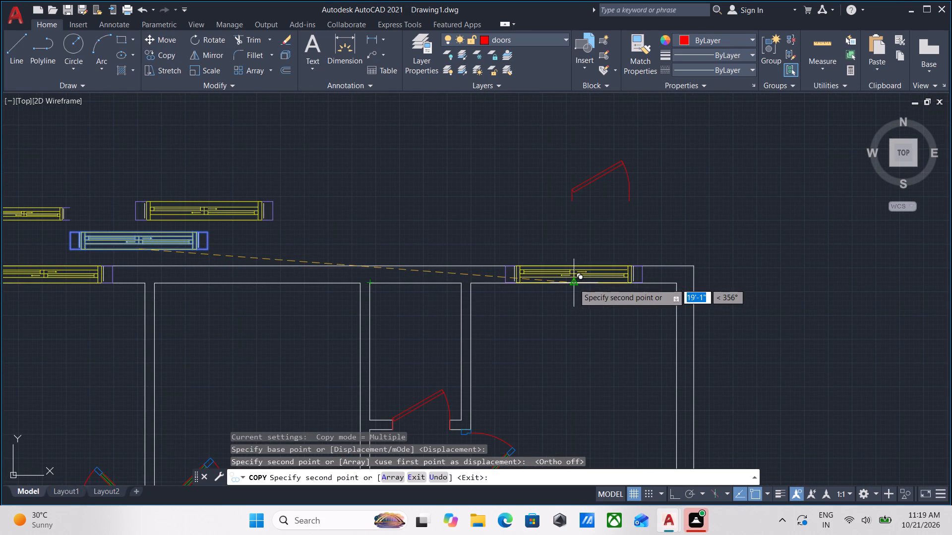
left_click(573, 283)
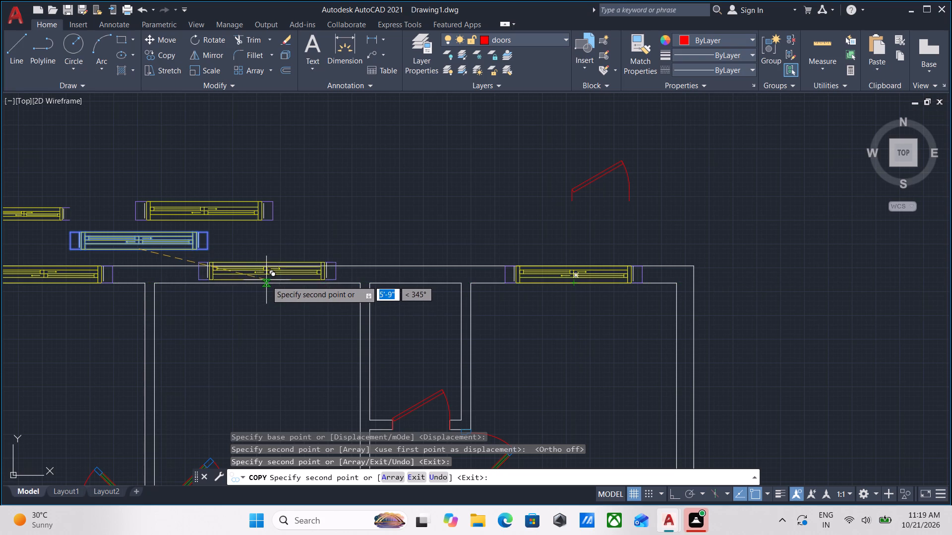
Place one more copy of the unit at the midpoint of the inner north wall line of the room beside the northwest room.
left_click(255, 281)
scroll(356, 238, "down", 2)
middle_click_drag(356, 238, 430, 251)
scroll(424, 261, "up", 3)
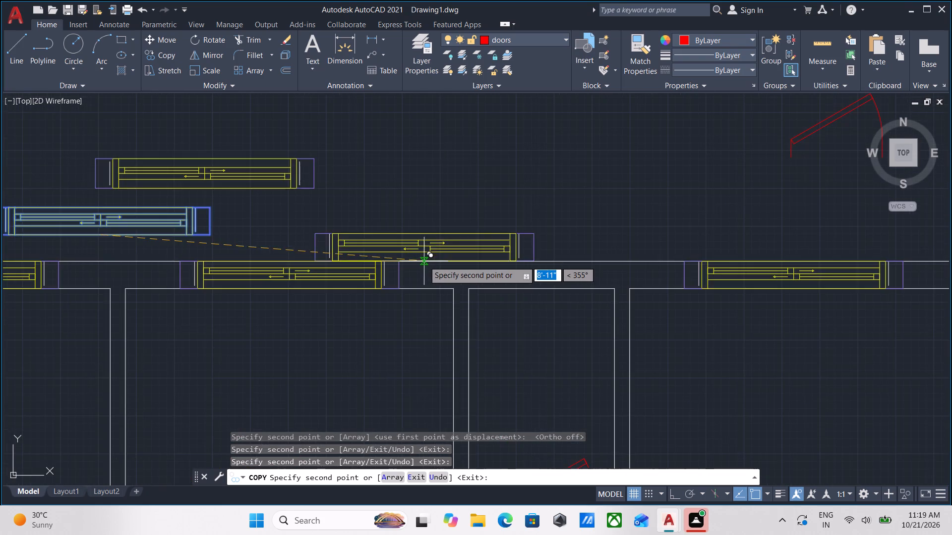
scroll(435, 255, "up", 2)
key("Escape")
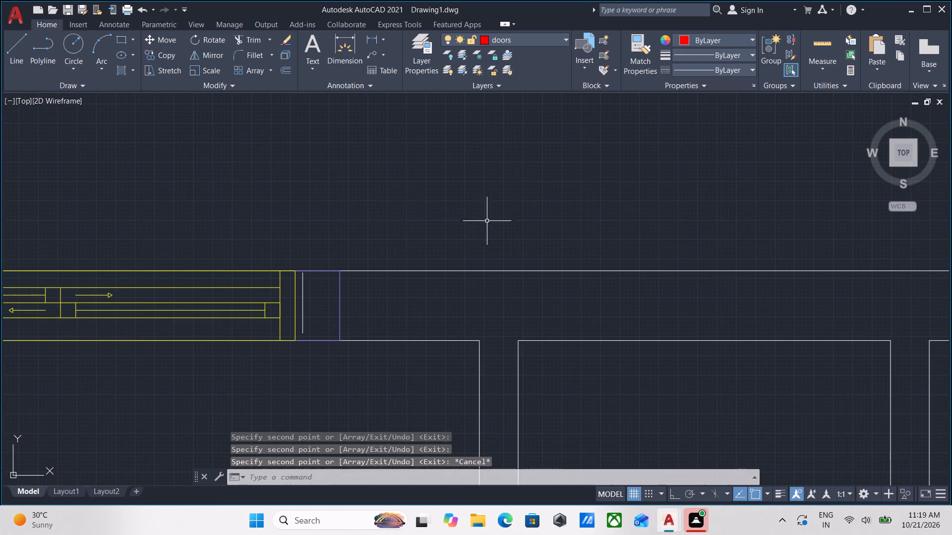
Review the sliding units placed along the north wall and the rest of the floor plan.
scroll(489, 219, "down", 4)
middle_click_drag(490, 219, 423, 229)
scroll(428, 250, "up", 3)
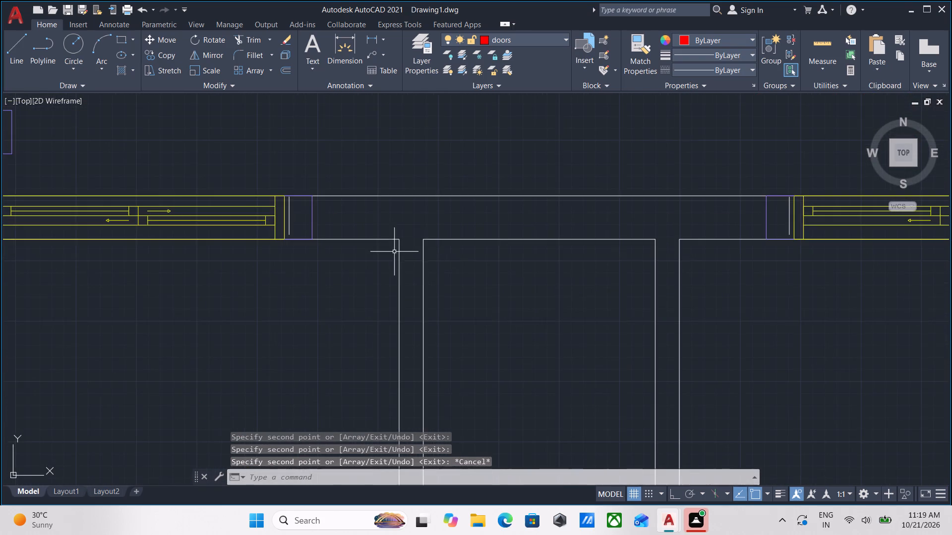
scroll(391, 249, "down", 2)
middle_click_drag(391, 249, 385, 211)
scroll(390, 206, "down", 1)
middle_click_drag(390, 206, 266, 220)
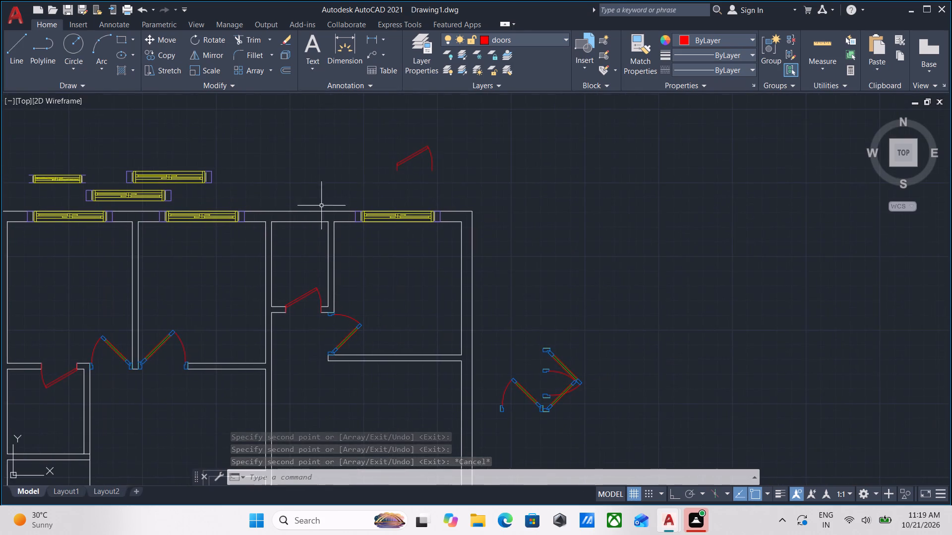
middle_click_drag(437, 205, 378, 221)
middle_click_drag(259, 201, 453, 186)
scroll(331, 204, "up", 1)
middle_click_drag(329, 202, 379, 165)
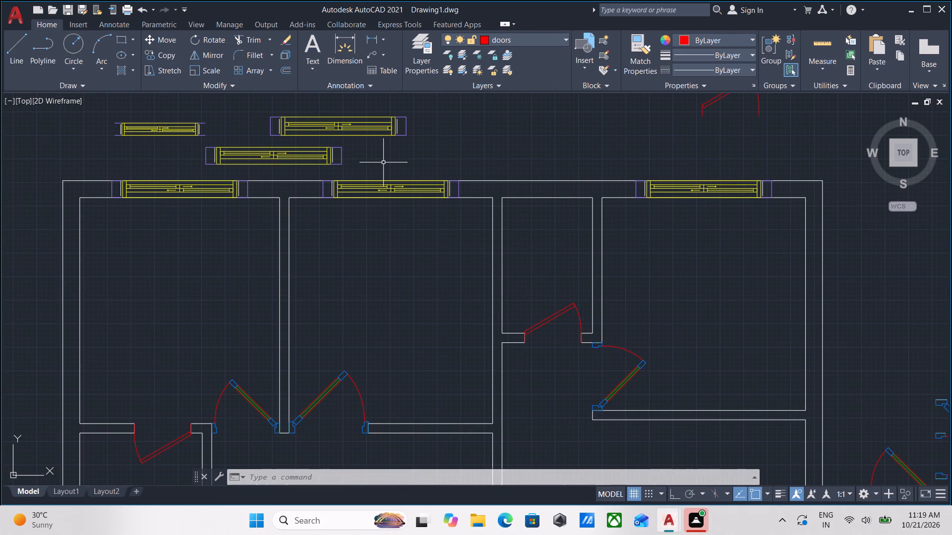
scroll(397, 167, "down", 2)
middle_click_drag(412, 222, 433, 175)
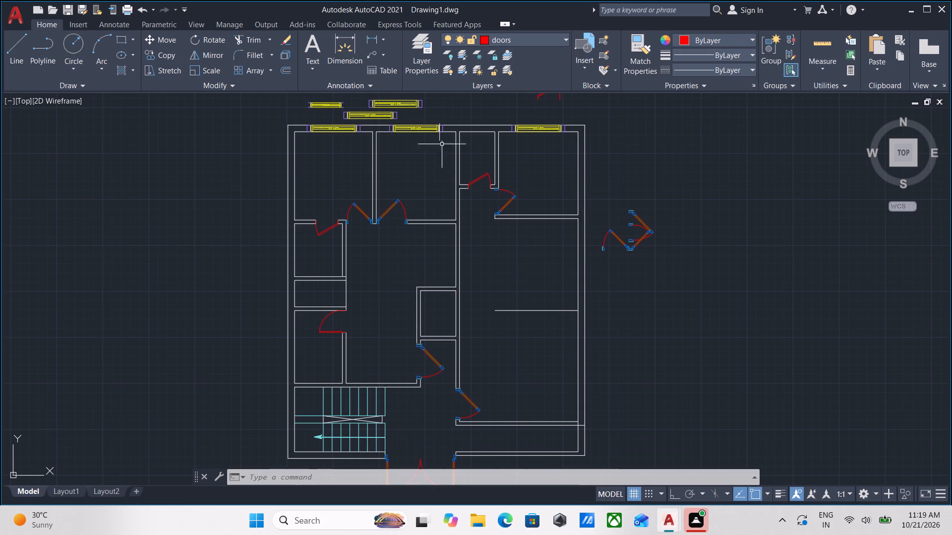
middle_click_drag(494, 119, 368, 151)
middle_click_drag(507, 178, 406, 192)
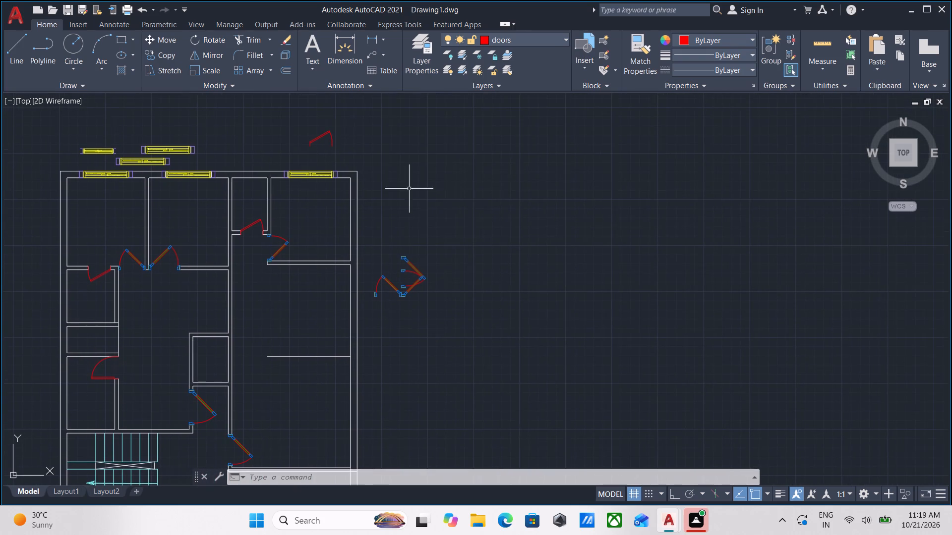
scroll(482, 212, "up", 2)
scroll(476, 214, "down", 2)
middle_click_drag(476, 214, 538, 166)
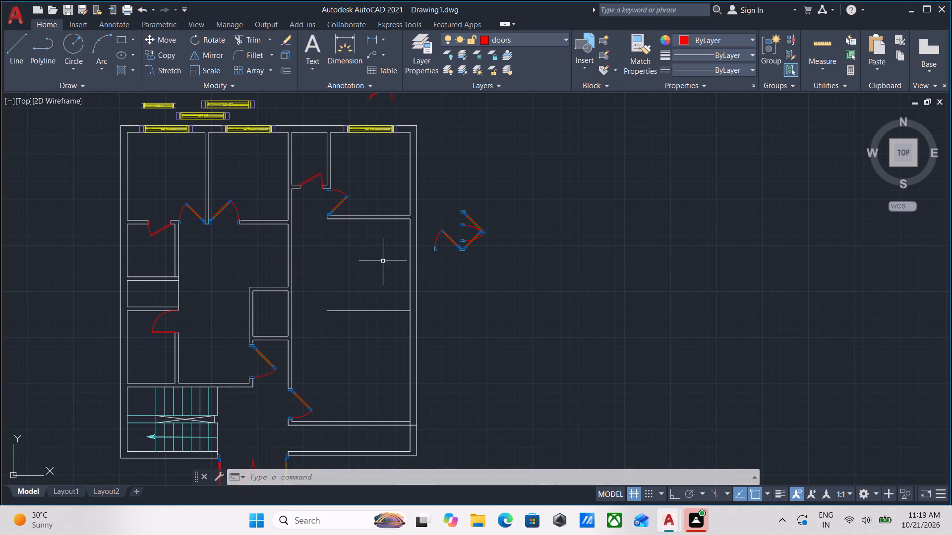
scroll(260, 306, "down", 1)
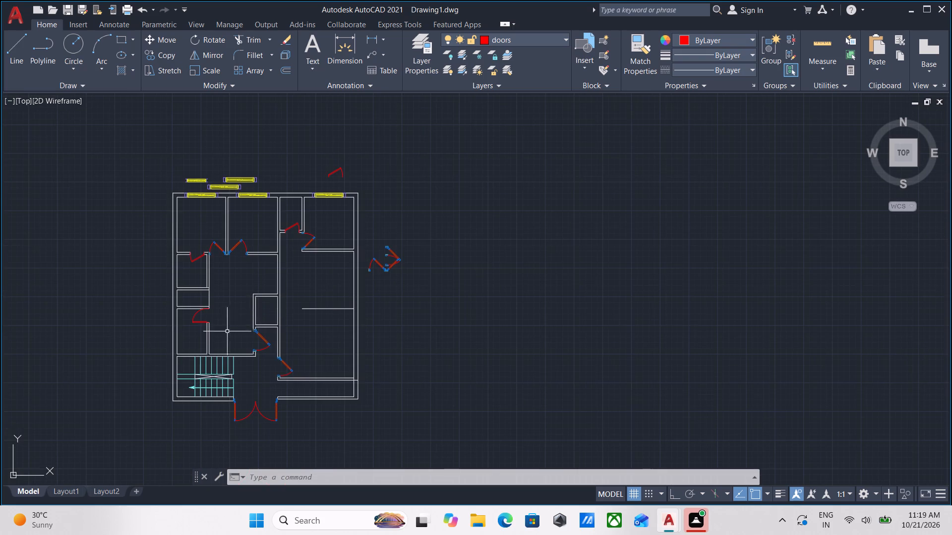
Erase the northernmost spare grouped unit with closed purple ends, above the north wall.
scroll(211, 340, "up", 1)
middle_click_drag(208, 283, 217, 412)
scroll(258, 210, "up", 2)
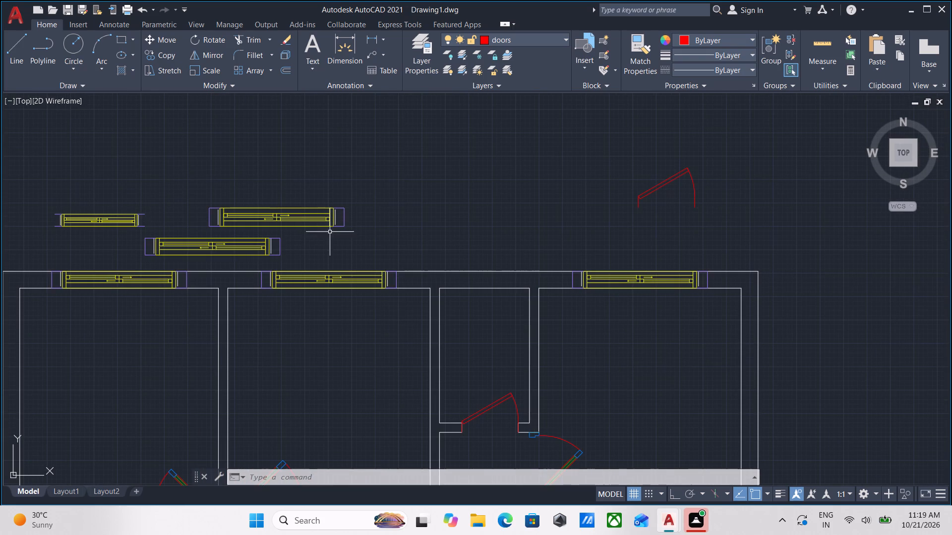
left_click(346, 240)
left_click(289, 201)
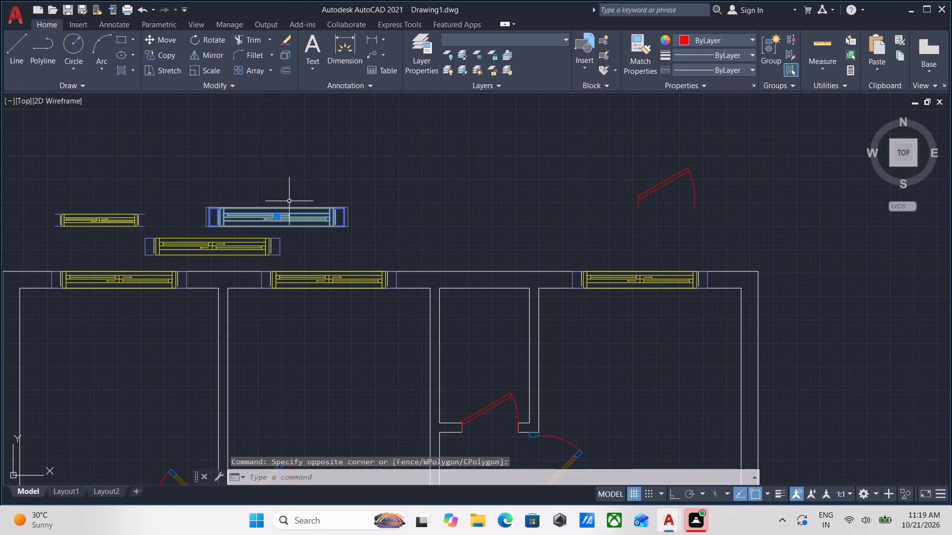
right_click(289, 201)
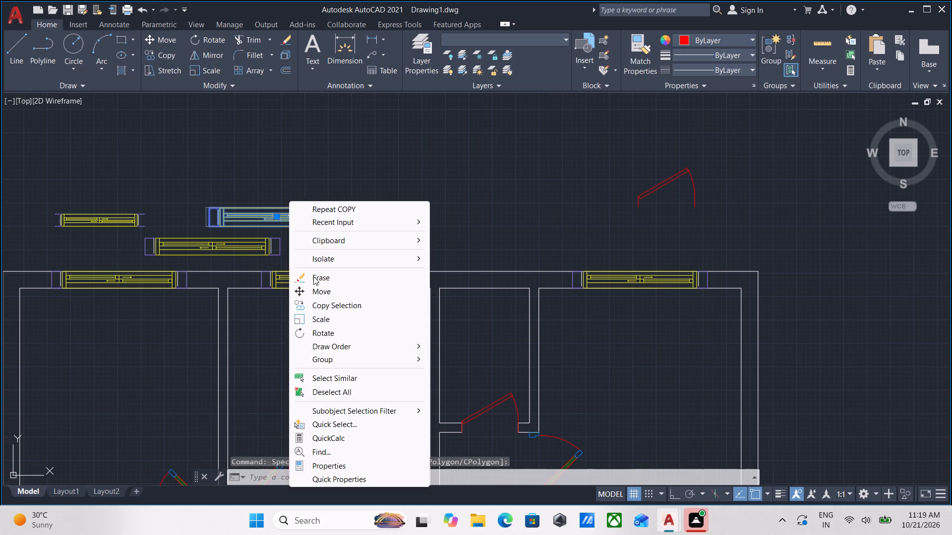
left_click(313, 276)
Copy the remaining spare grouped unit by its southwest corner to the empty area west of the floor plan.
scroll(161, 242, "up", 2)
middle_click_drag(164, 242, 301, 268)
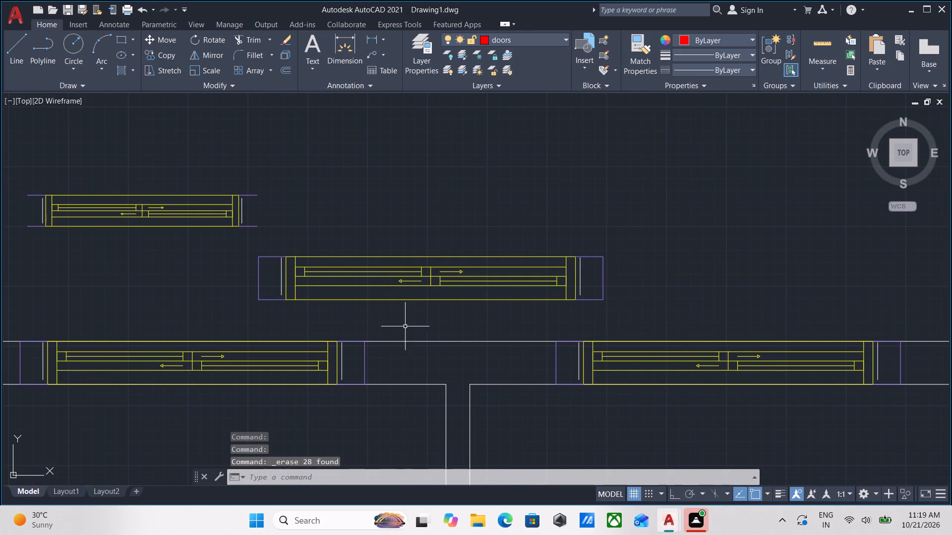
left_click(410, 313)
left_click(370, 263)
type("co")
key("Return")
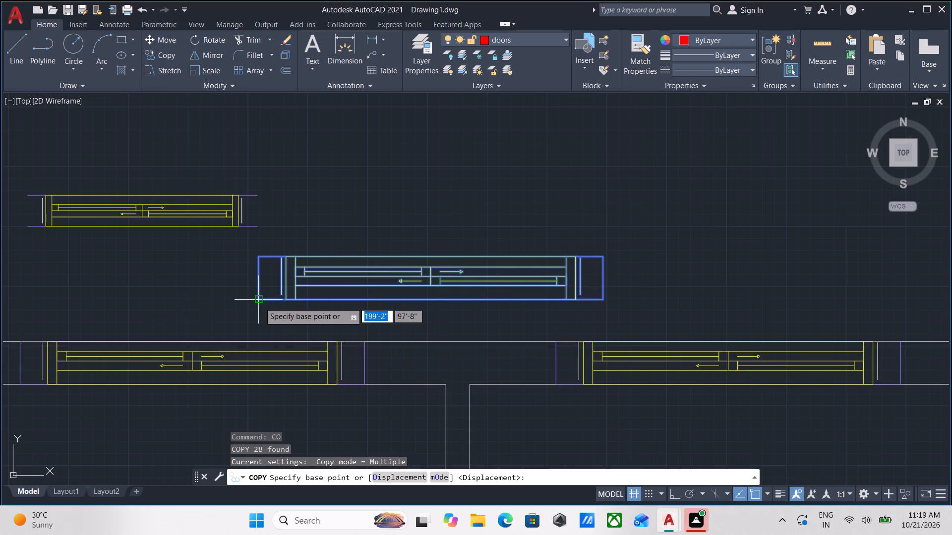
left_click(259, 302)
scroll(146, 324, "down", 1)
middle_click_drag(146, 323, 388, 183)
scroll(219, 239, "down", 2)
middle_click_drag(227, 233, 489, 170)
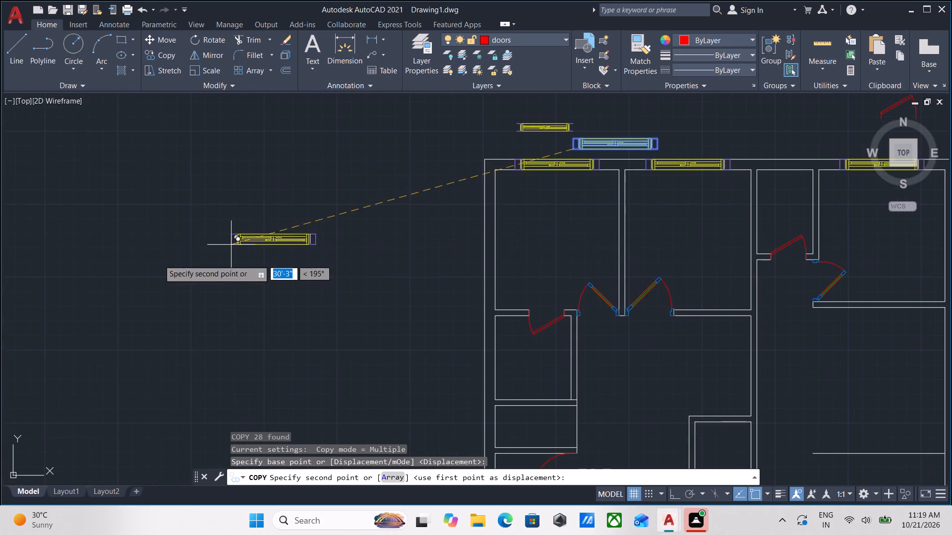
middle_click_drag(167, 253, 326, 256)
scroll(419, 304, "up", 2)
left_click(404, 305)
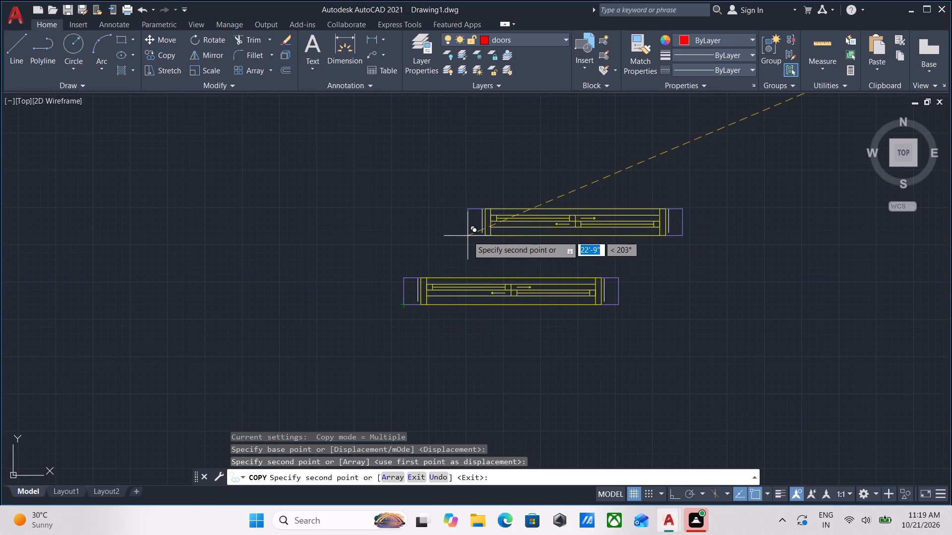
key("Escape")
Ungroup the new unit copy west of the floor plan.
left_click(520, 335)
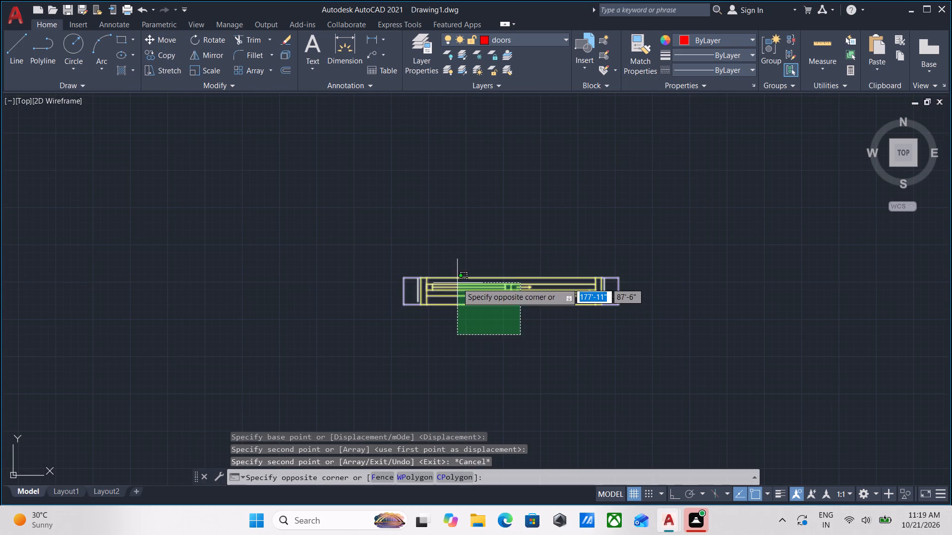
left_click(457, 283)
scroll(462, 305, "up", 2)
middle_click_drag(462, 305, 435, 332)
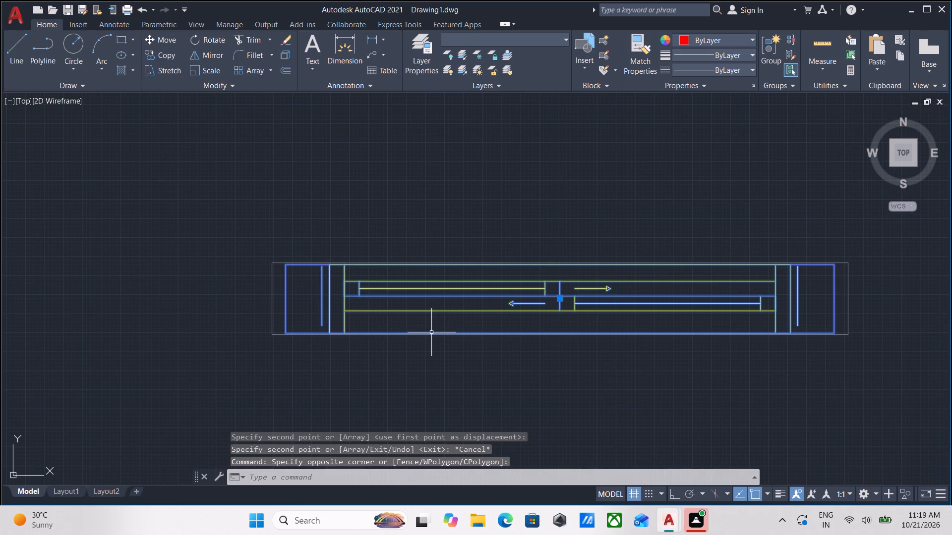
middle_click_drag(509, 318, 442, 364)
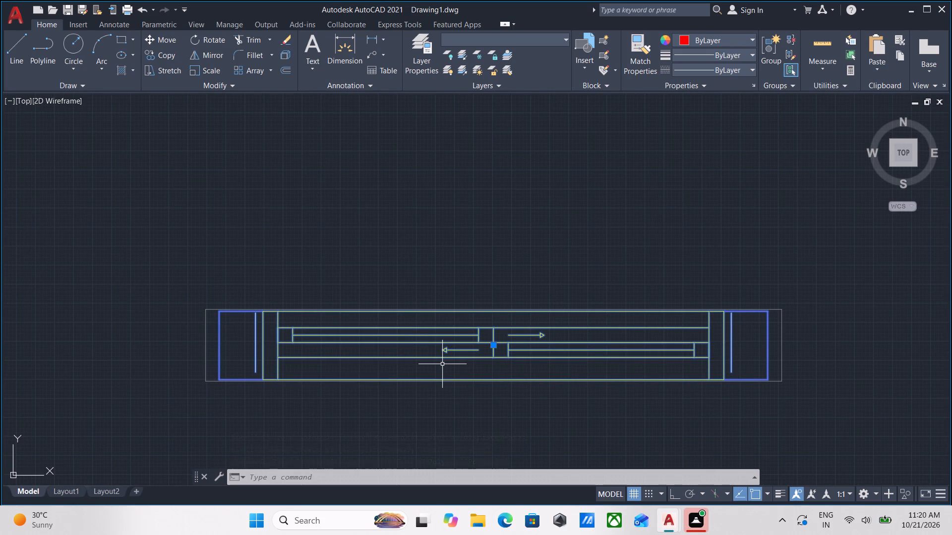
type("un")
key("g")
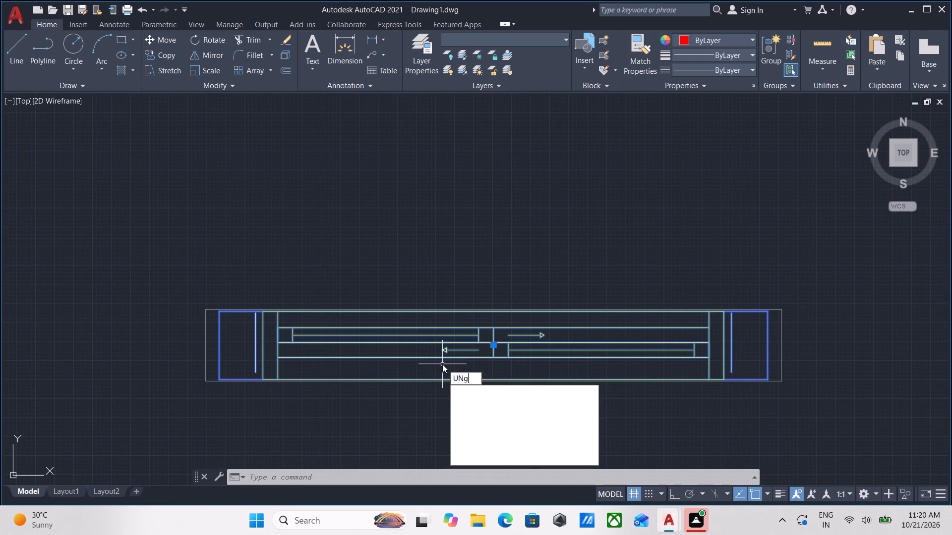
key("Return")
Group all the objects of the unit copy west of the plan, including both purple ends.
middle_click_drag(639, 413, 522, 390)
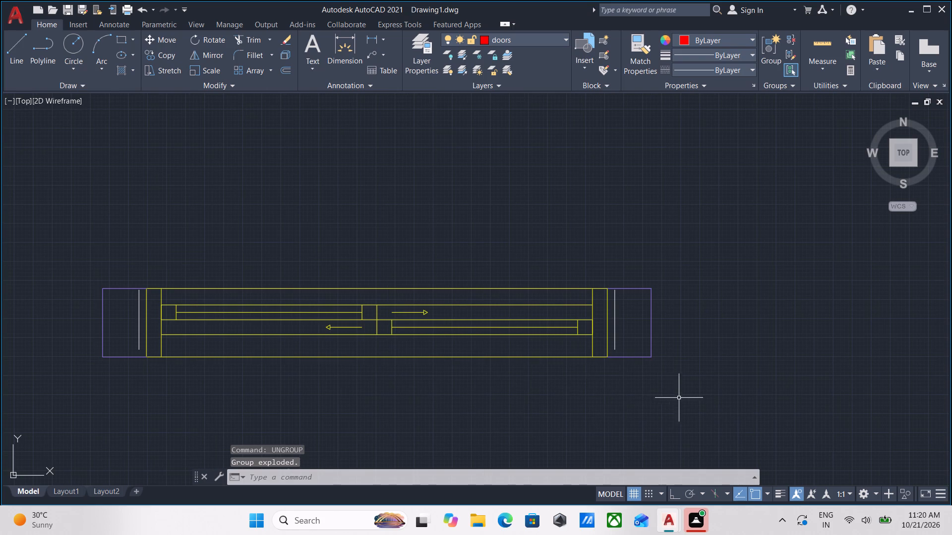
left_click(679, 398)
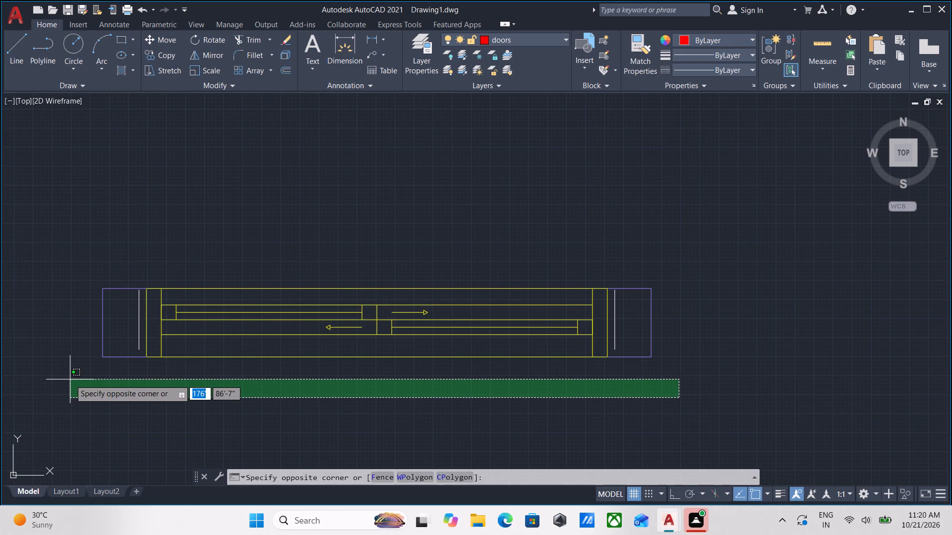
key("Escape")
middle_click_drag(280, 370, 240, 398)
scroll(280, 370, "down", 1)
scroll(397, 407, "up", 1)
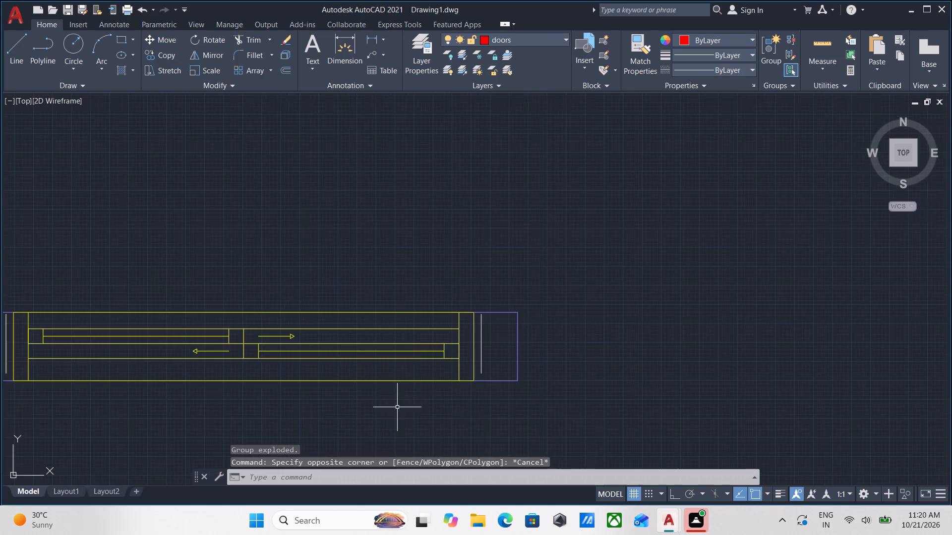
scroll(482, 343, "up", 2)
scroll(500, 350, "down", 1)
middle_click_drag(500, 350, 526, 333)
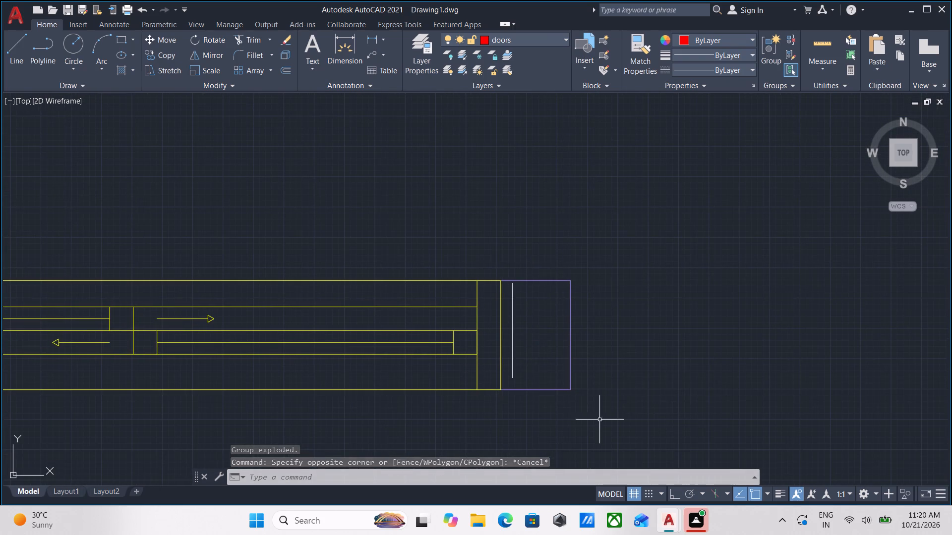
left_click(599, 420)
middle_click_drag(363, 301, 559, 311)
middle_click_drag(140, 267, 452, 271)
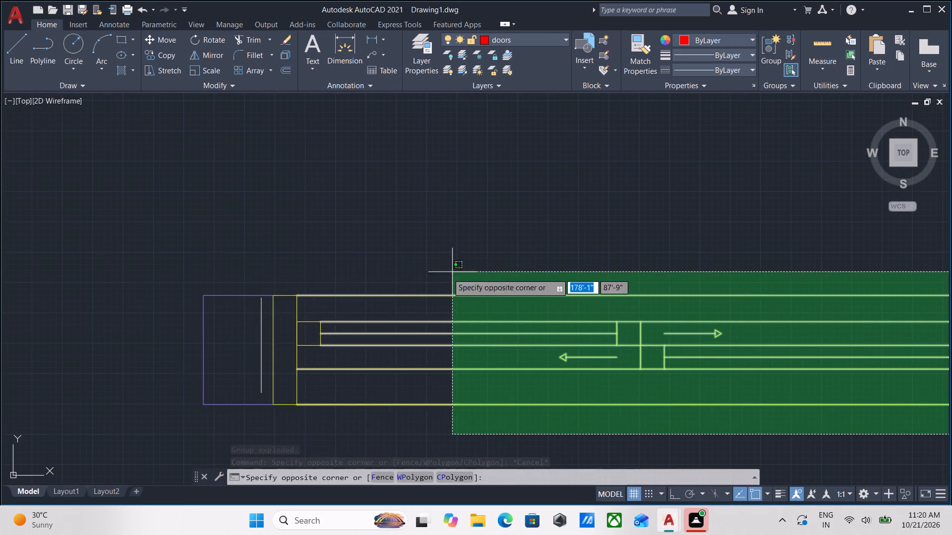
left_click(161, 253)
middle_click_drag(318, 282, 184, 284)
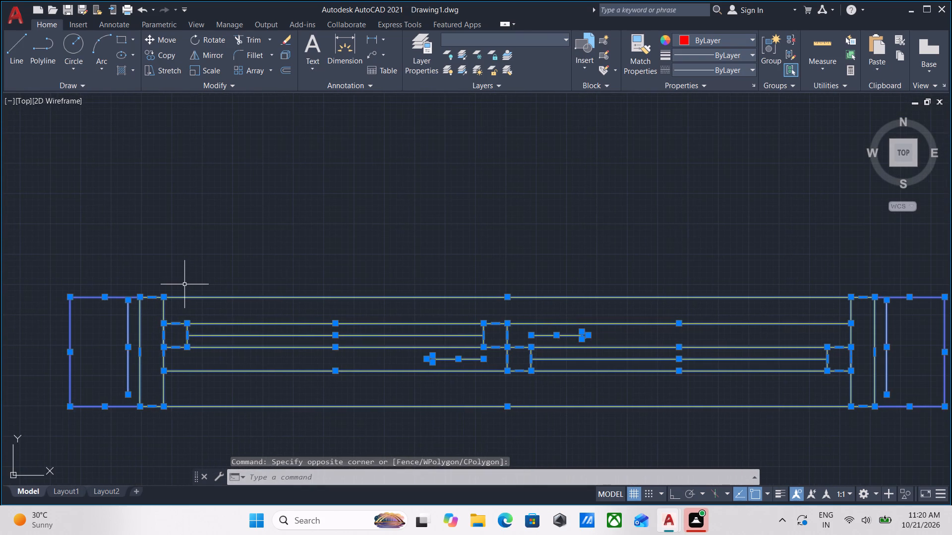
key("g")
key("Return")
Scale the grouped unit copy from its southwest corner by reference, using its west edge as reference length and 5" as new length.
scroll(278, 308, "down", 1)
middle_click_drag(278, 308, 271, 300)
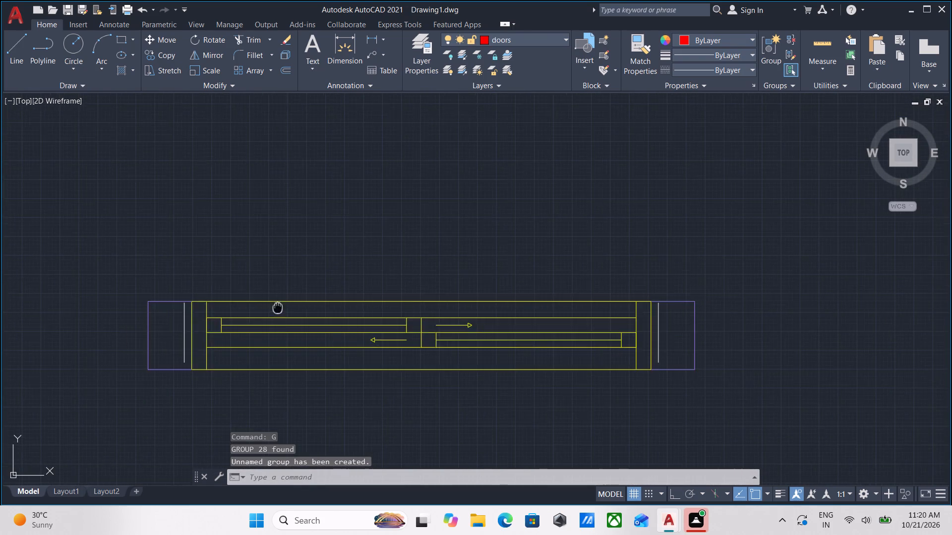
middle_click_drag(271, 300, 226, 253)
left_click(696, 372)
left_click(365, 264)
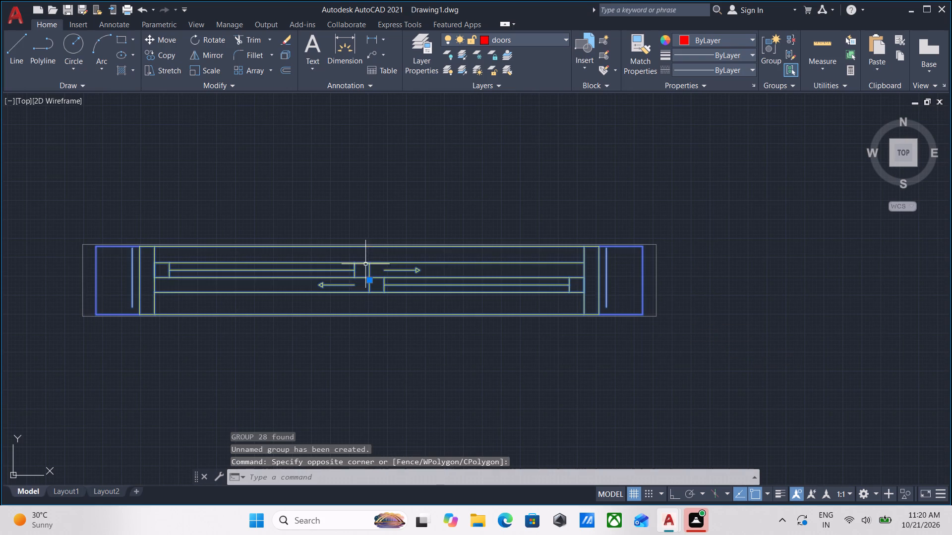
type("sca")
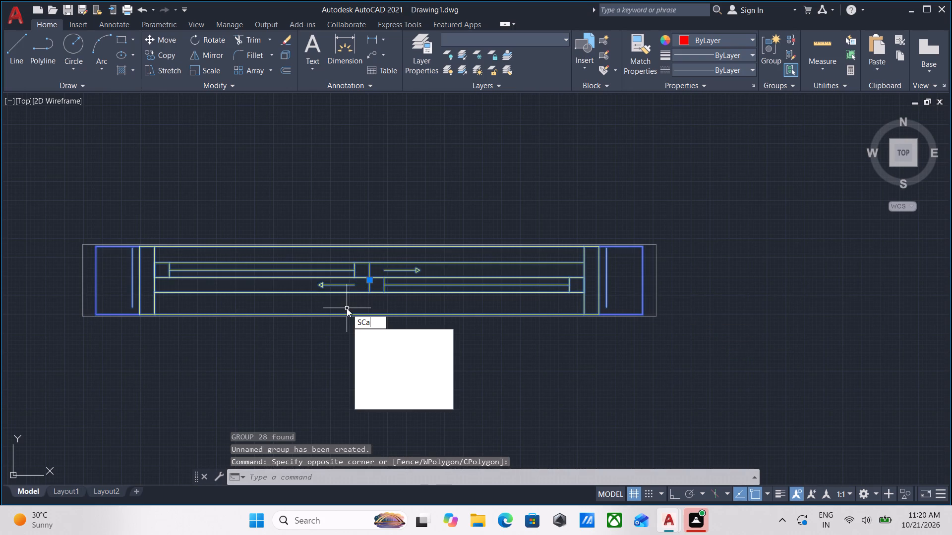
key("Return")
scroll(133, 335, "up", 1)
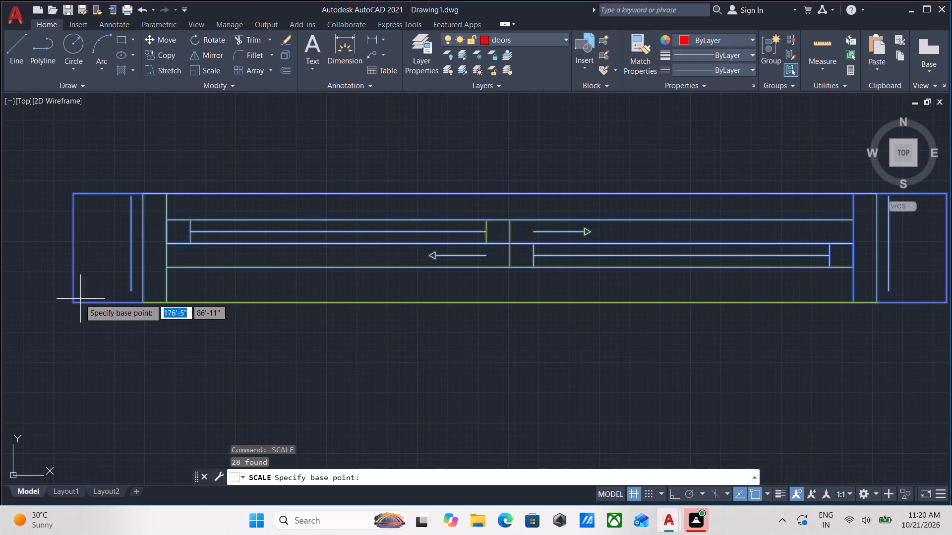
left_click(72, 301)
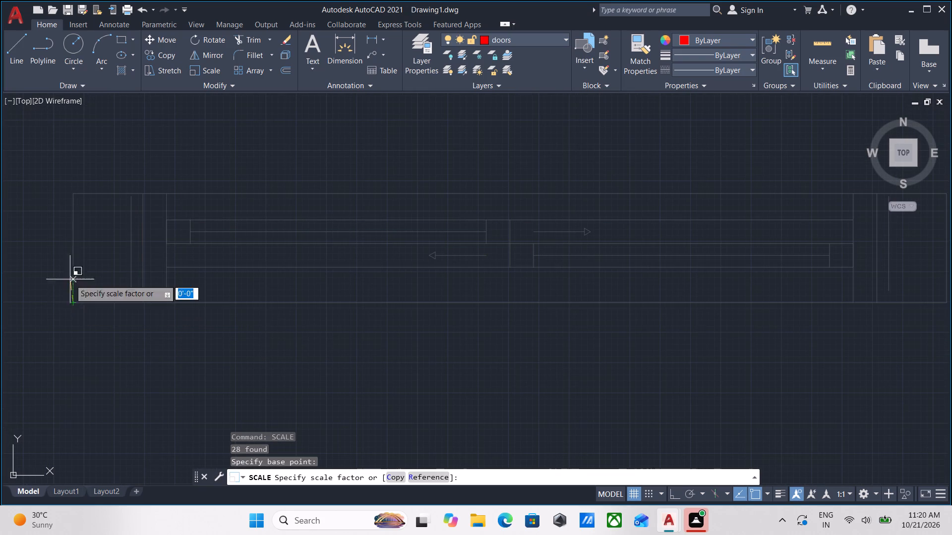
key("r")
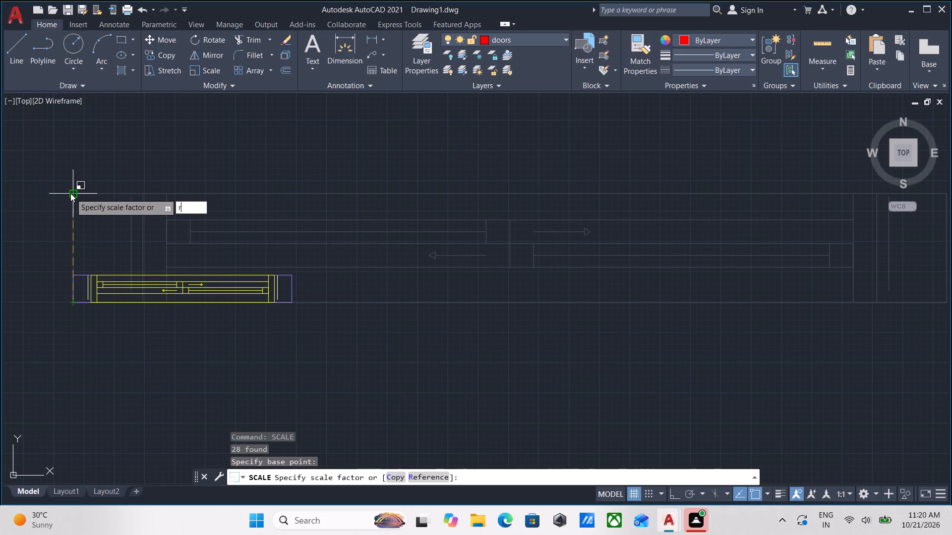
key("Return")
scroll(87, 304, "up", 1)
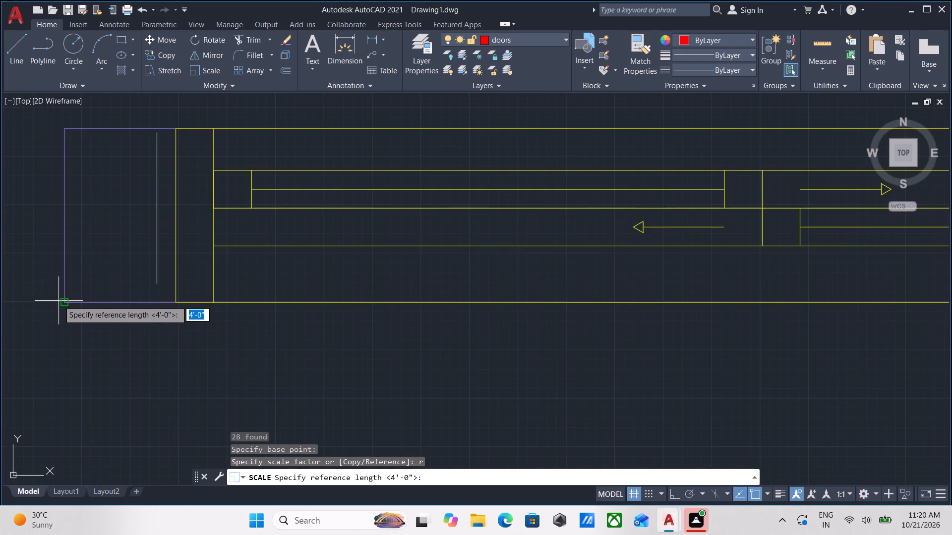
left_click(64, 301)
left_click(63, 127)
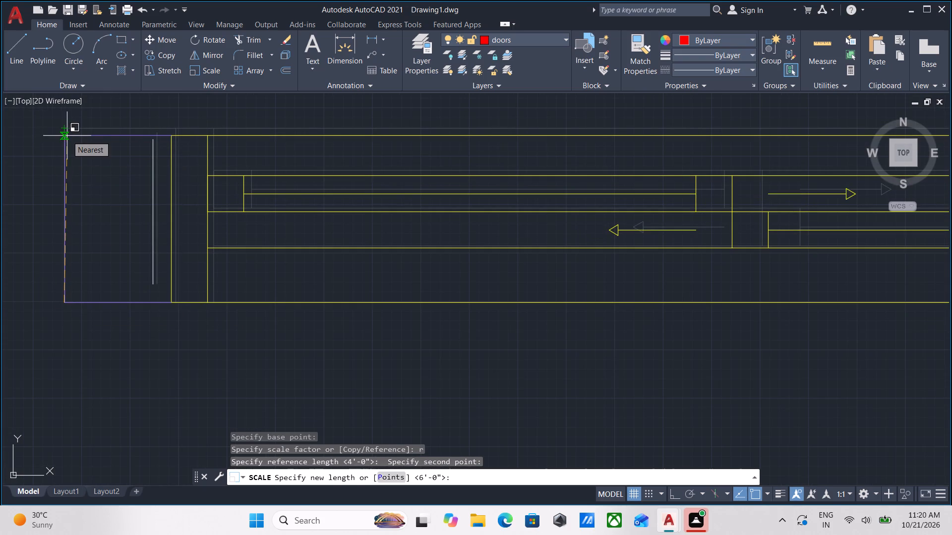
key("F8")
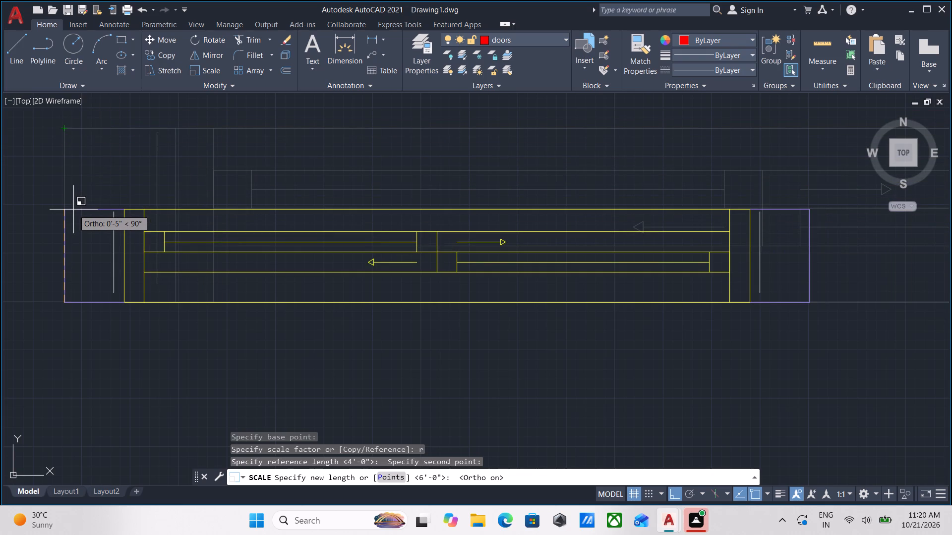
key("5")
key("shift+quotedbl")
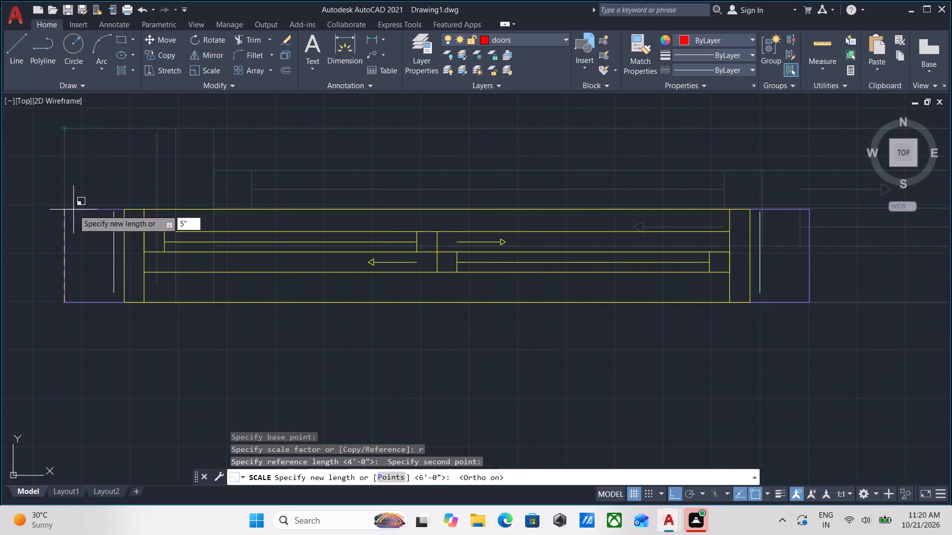
key("Return")
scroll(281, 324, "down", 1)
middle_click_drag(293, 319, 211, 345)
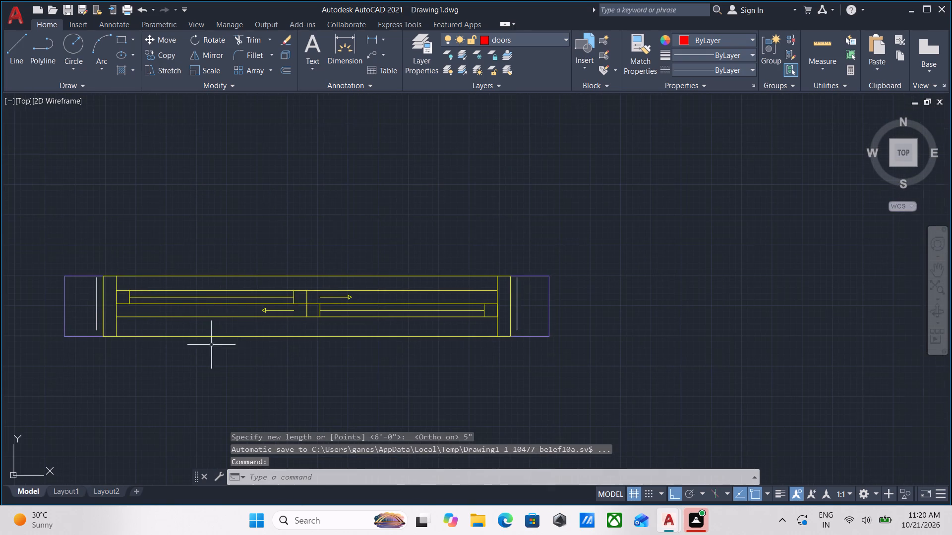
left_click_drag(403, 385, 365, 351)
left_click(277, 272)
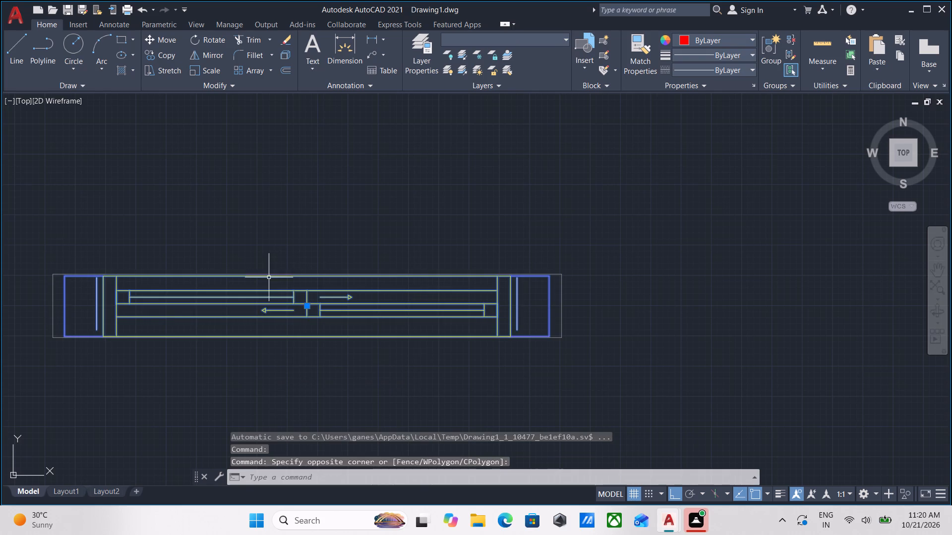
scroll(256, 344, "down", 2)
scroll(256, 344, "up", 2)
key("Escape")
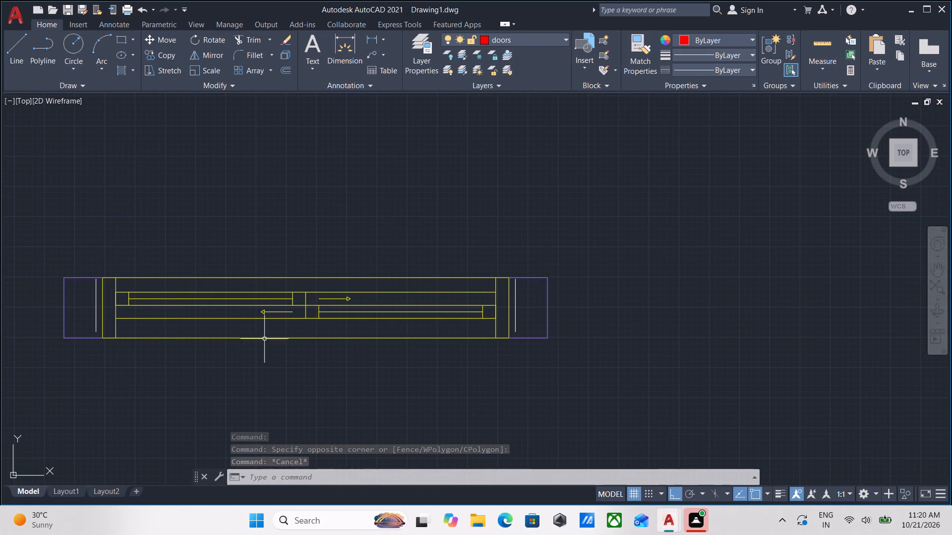
Ungroup the scaled unit copy west of the floor plan.
scroll(261, 338, "up", 1)
middle_click_drag(261, 338, 357, 338)
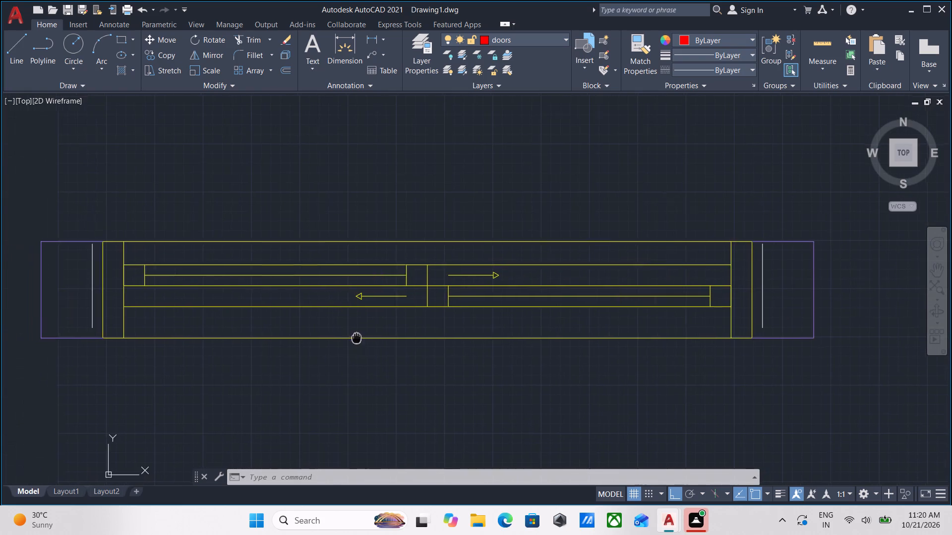
scroll(365, 329, "down", 3)
scroll(406, 320, "up", 2)
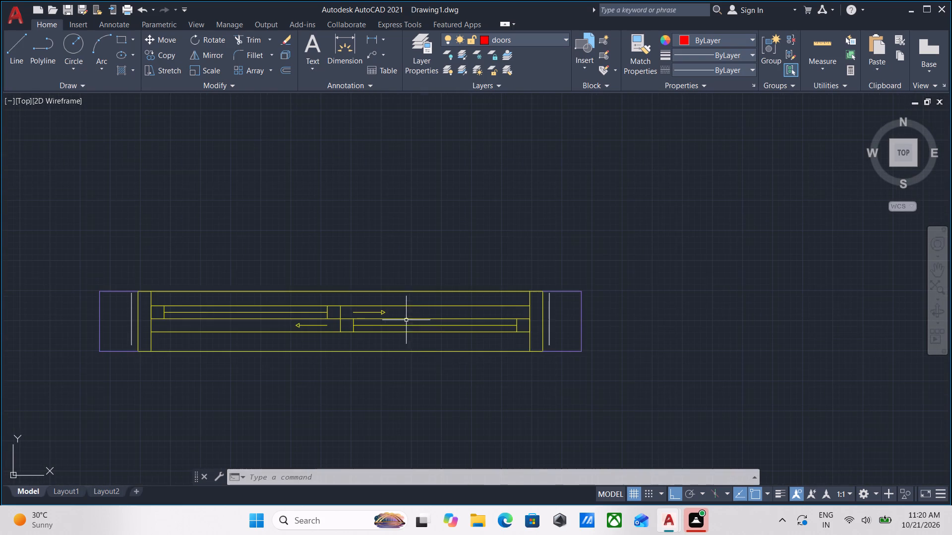
left_click_drag(450, 363, 446, 358)
left_click(358, 314)
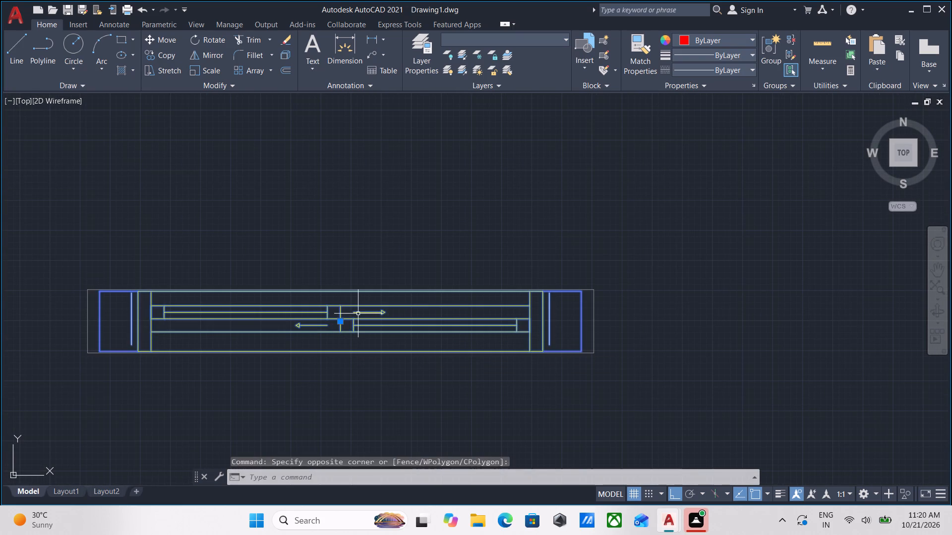
type("un")
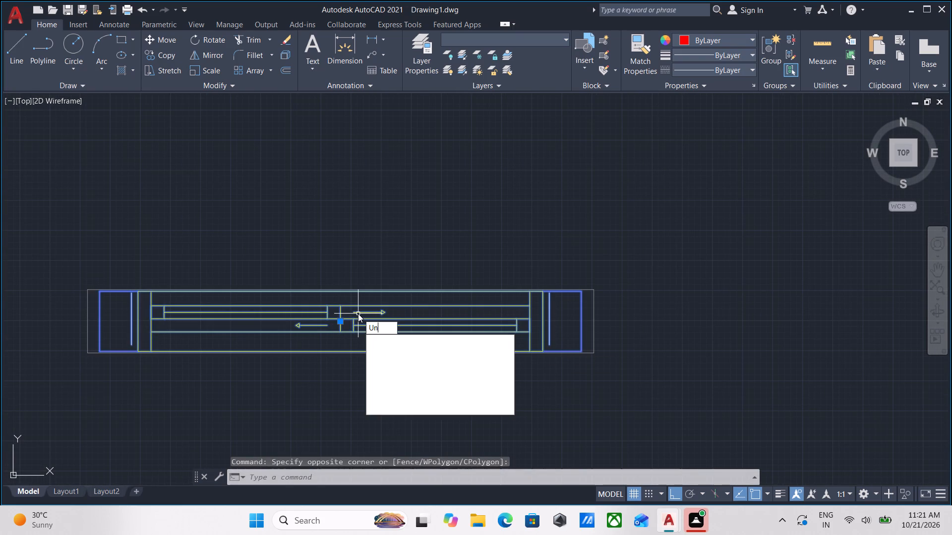
key("g")
key("Return")
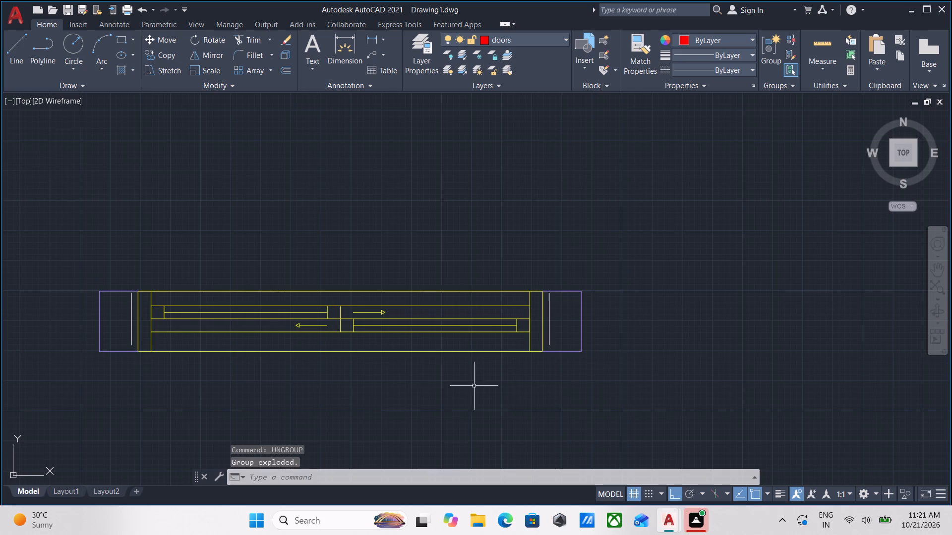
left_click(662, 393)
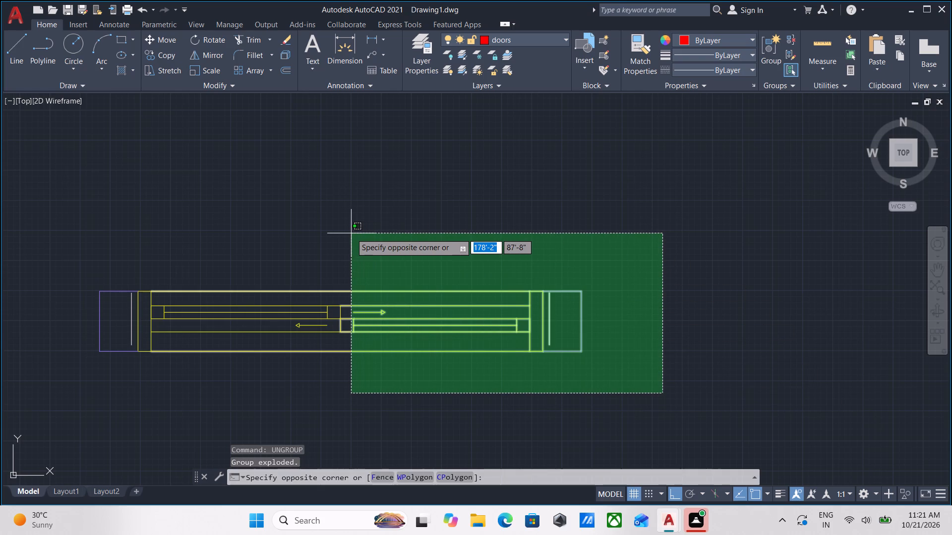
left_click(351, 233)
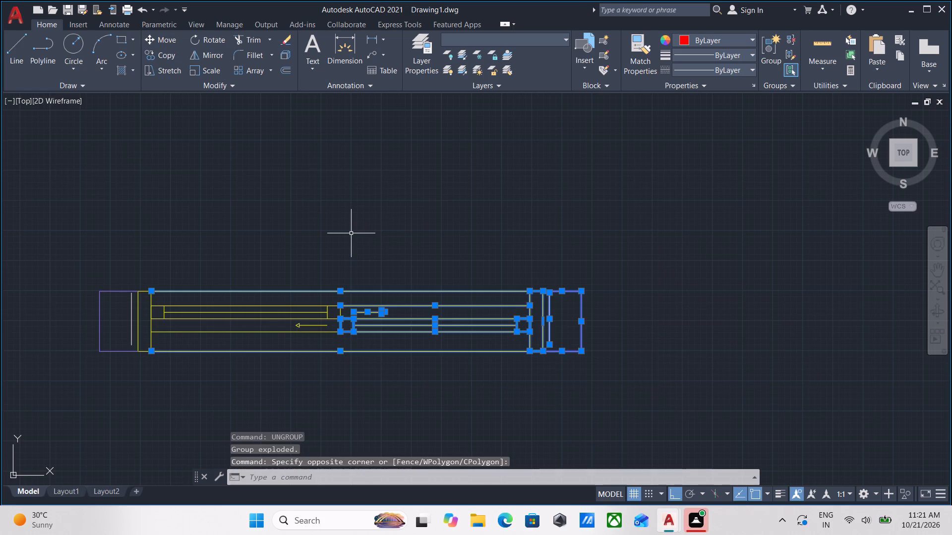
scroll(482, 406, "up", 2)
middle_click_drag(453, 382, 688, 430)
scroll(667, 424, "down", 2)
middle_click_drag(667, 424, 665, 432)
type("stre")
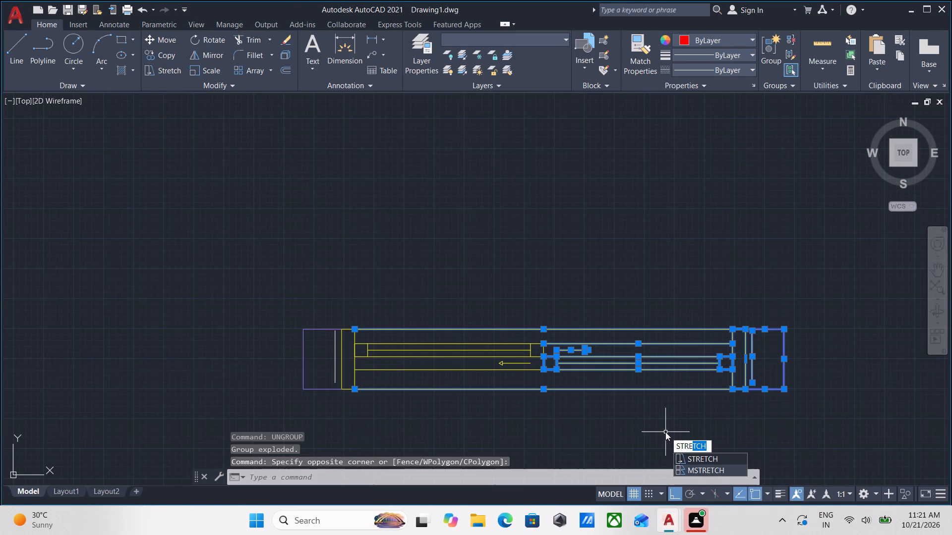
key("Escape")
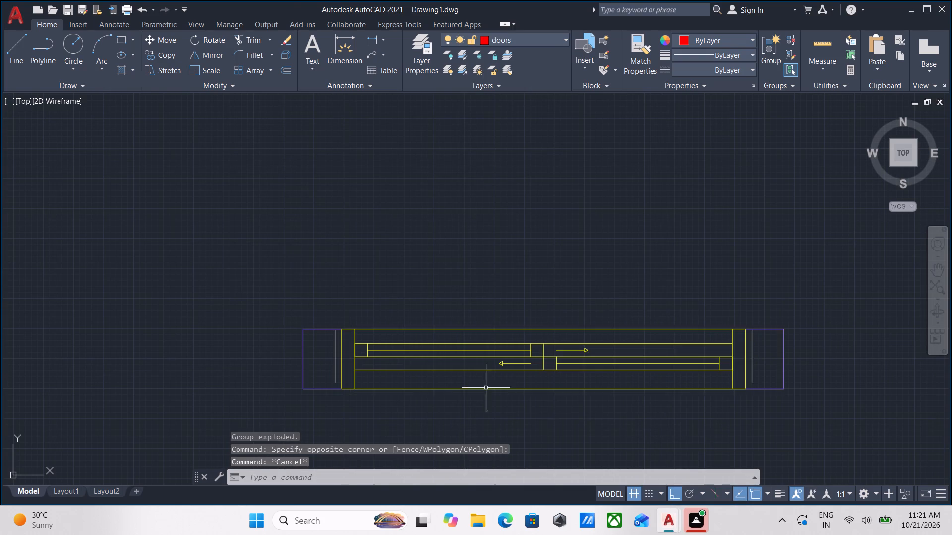
Check the unit's overall length with a temporary linear dimension between its southwest and southeast corners.
scroll(456, 388, "down", 1)
middle_click_drag(455, 388, 450, 331)
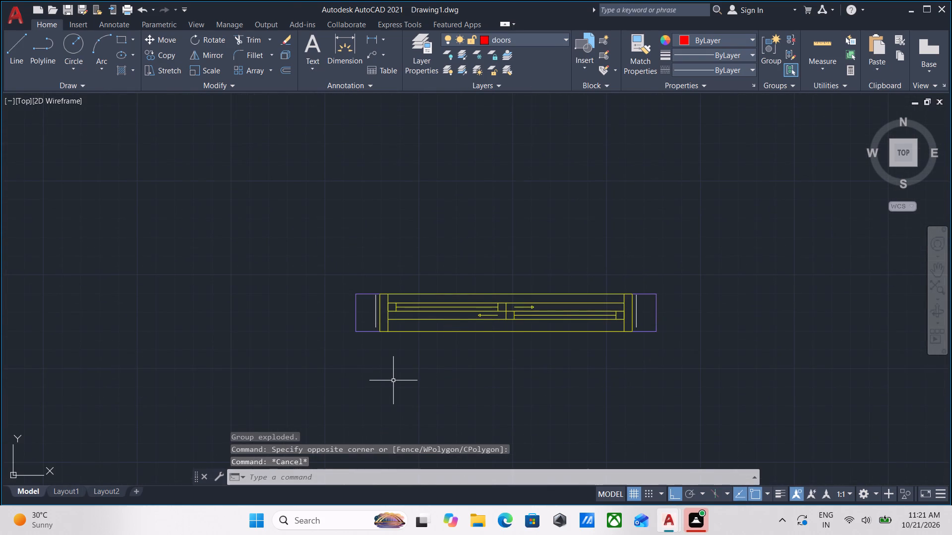
key("d")
key("apostrophe")
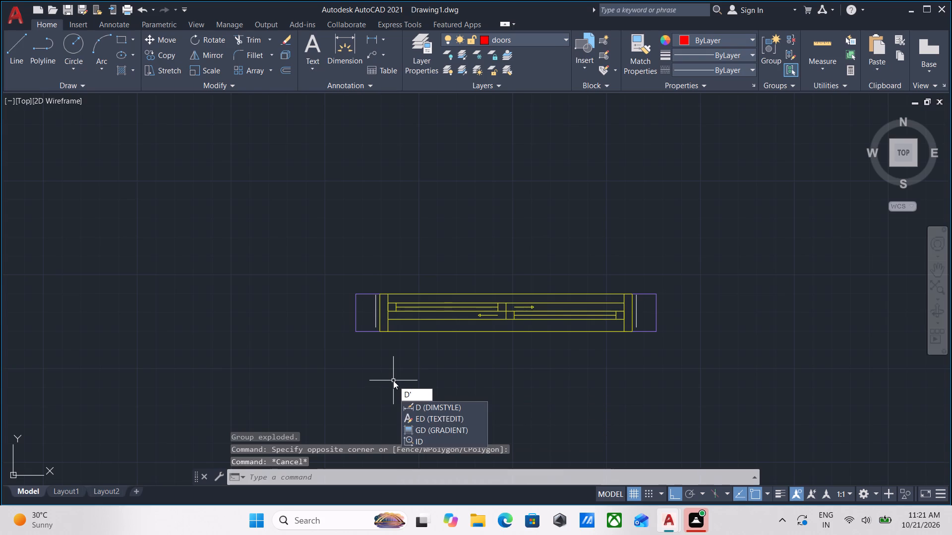
key("BackSpace")
type("li")
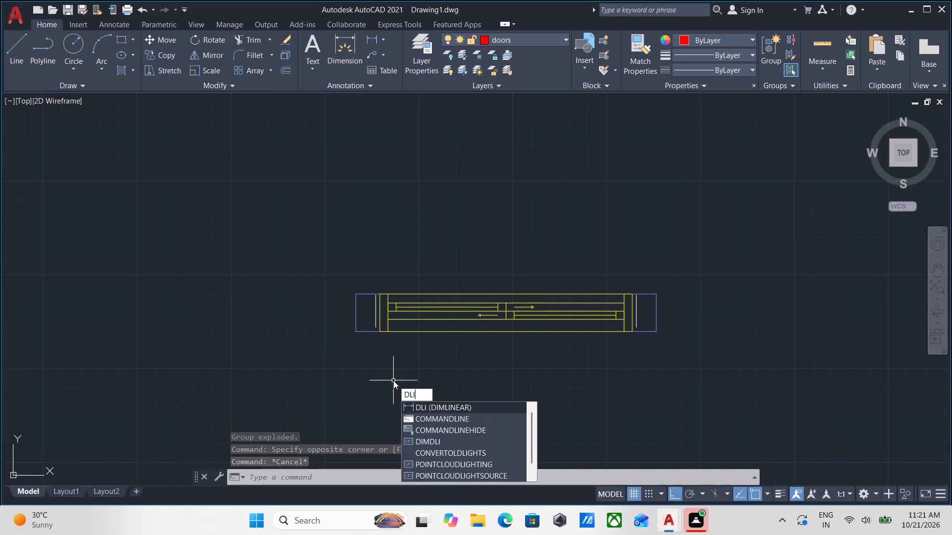
key("Return")
scroll(354, 333, "up", 2)
left_click(357, 333)
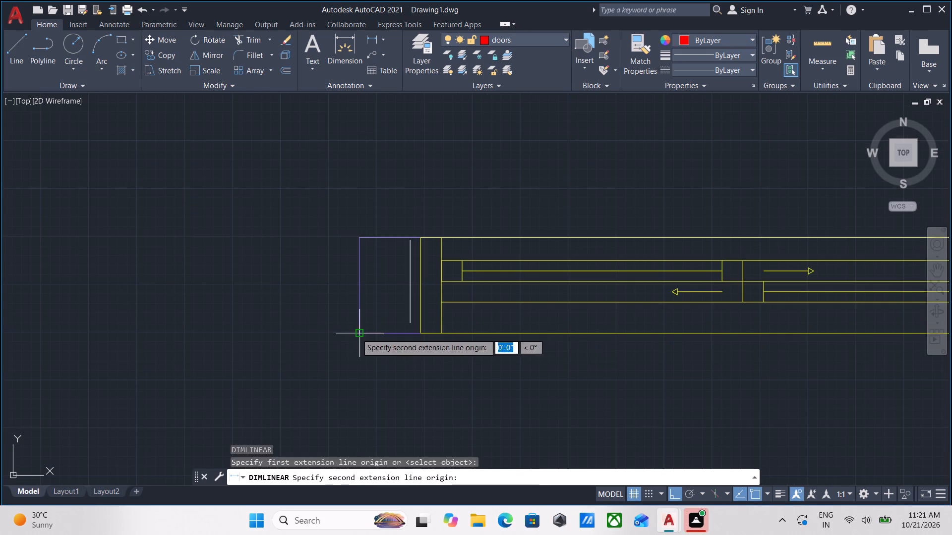
middle_click_drag(564, 359, 178, 374)
scroll(476, 362, "down", 2)
middle_click_drag(455, 370, 384, 373)
scroll(527, 371, "up", 2)
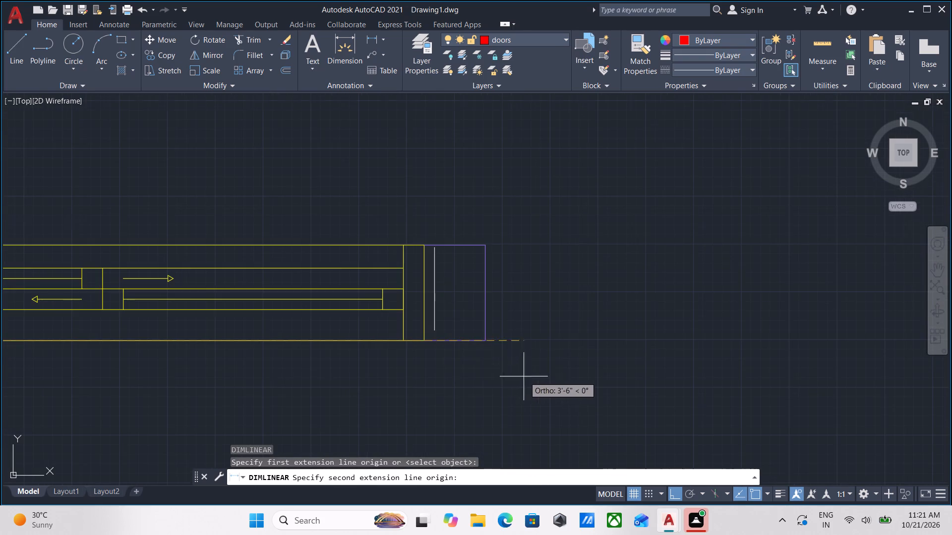
left_click(488, 341)
scroll(468, 384, "down", 3)
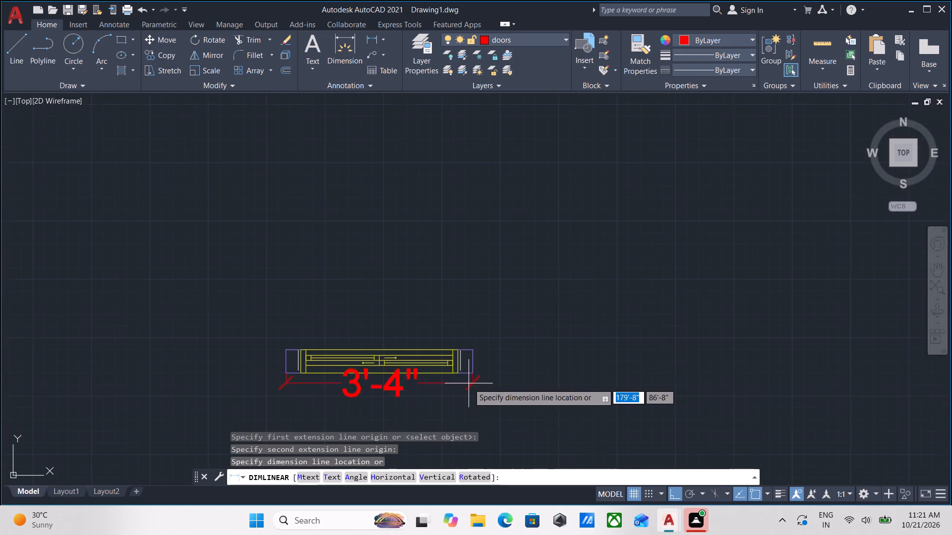
scroll(456, 396, "up", 3)
scroll(465, 366, "down", 1)
middle_click_drag(465, 366, 549, 341)
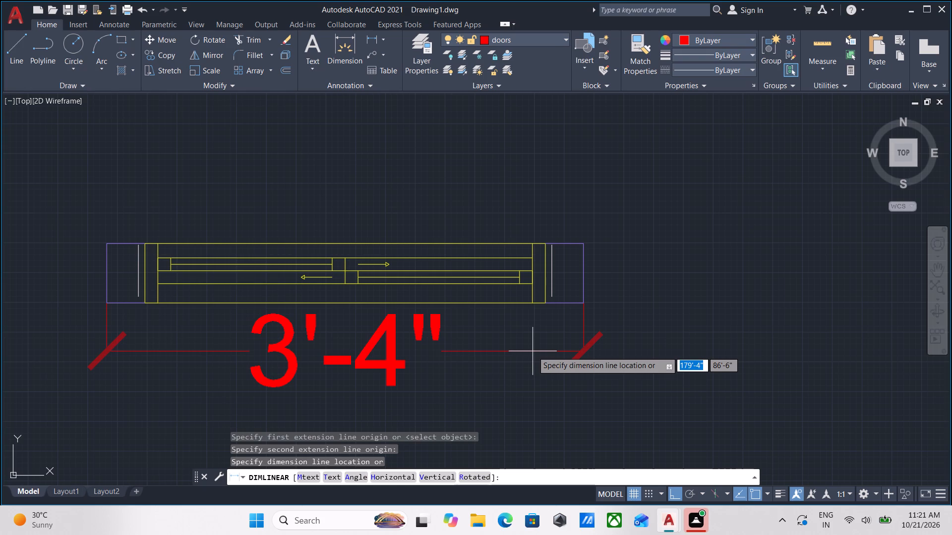
key("Escape")
Stretch the east end of the unit copy, including its purple end, 2' farther east from its southeast corner.
middle_click_drag(546, 336, 542, 378)
left_click(612, 384)
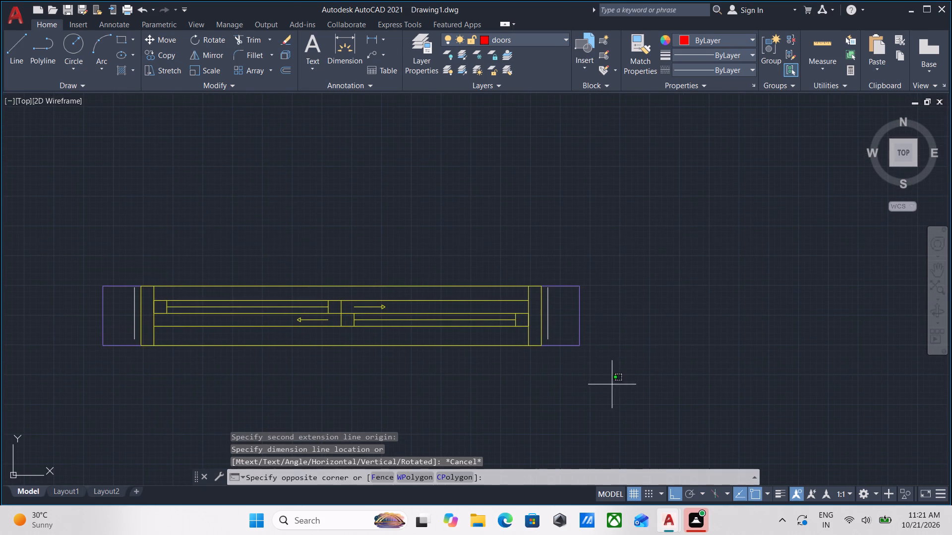
left_click(468, 235)
type("stre")
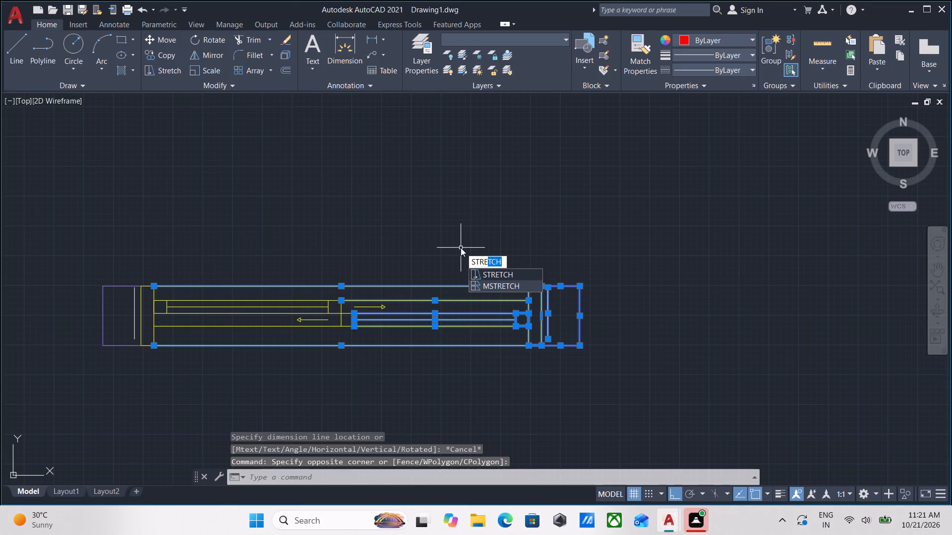
key("Return")
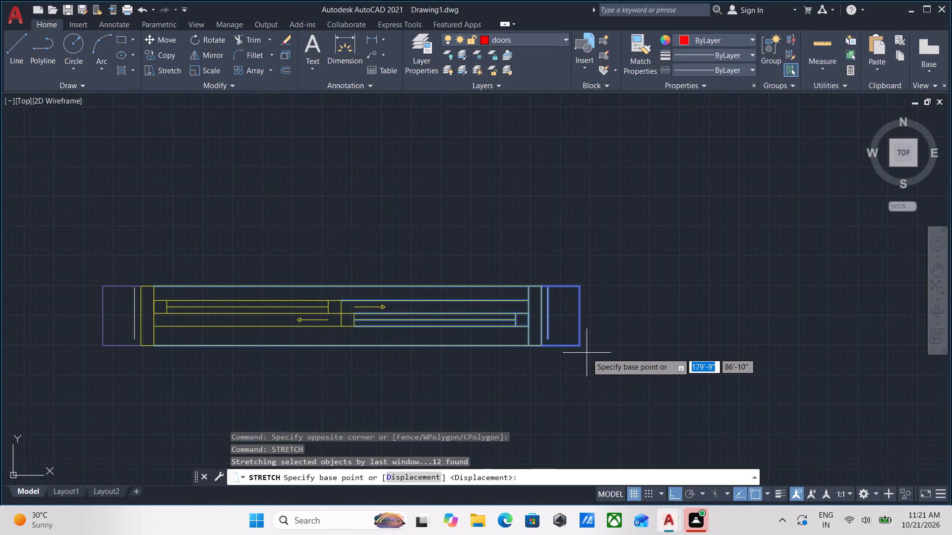
left_click(579, 343)
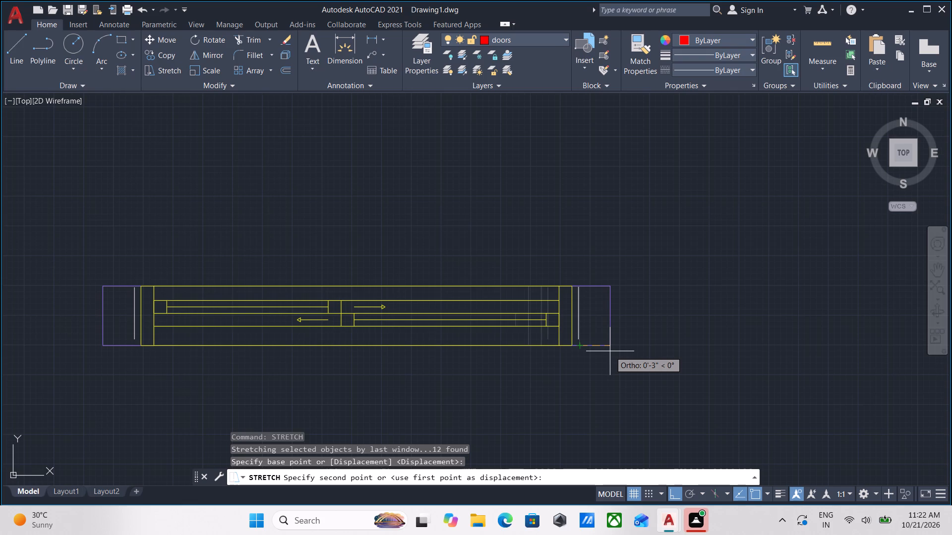
key("2")
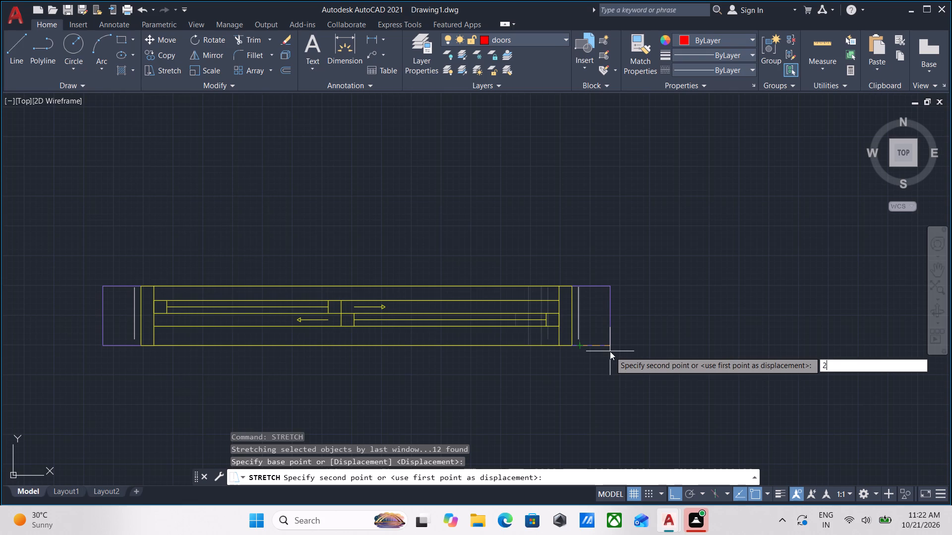
key("apostrophe")
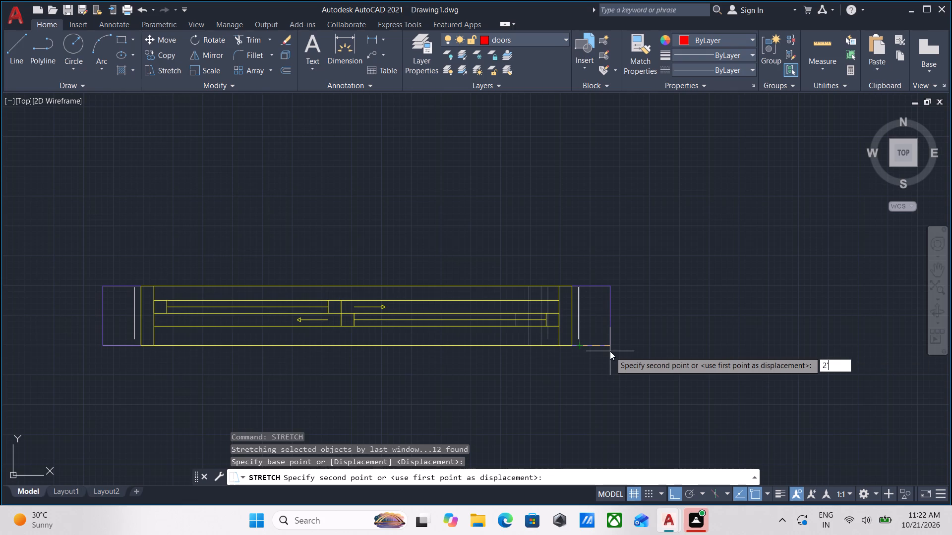
key("Return")
Stretch the west end of the unit copy, including its purple end, 1' farther west from its southwest corner.
scroll(464, 371, "down", 2)
middle_click_drag(464, 374, 469, 392)
scroll(338, 401, "up", 2)
scroll(371, 387, "down", 1)
middle_click_drag(371, 387, 322, 379)
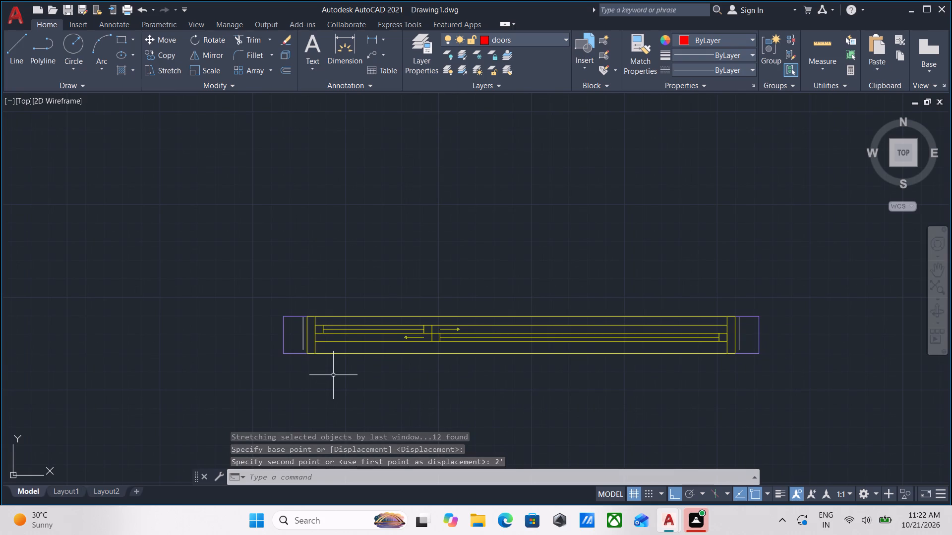
left_click(333, 375)
left_click(230, 276)
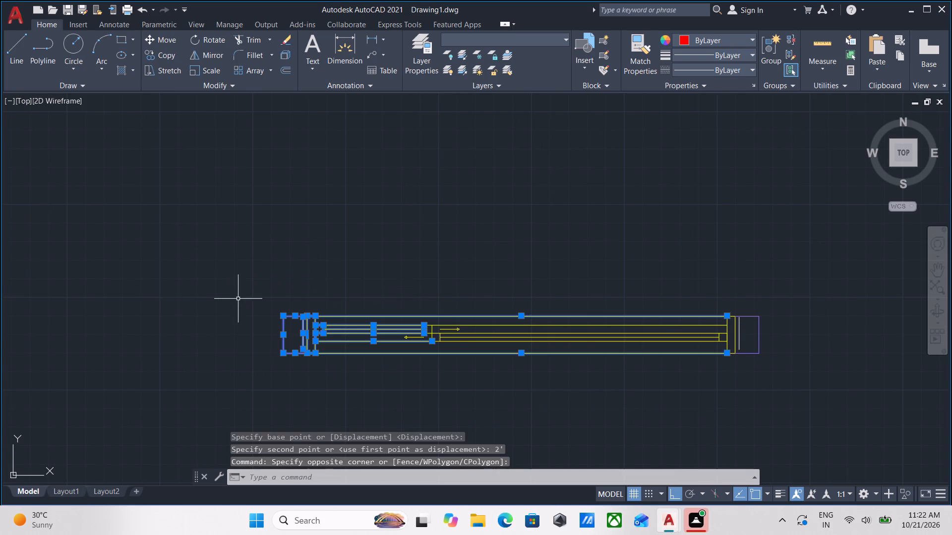
type("stre")
key("Return")
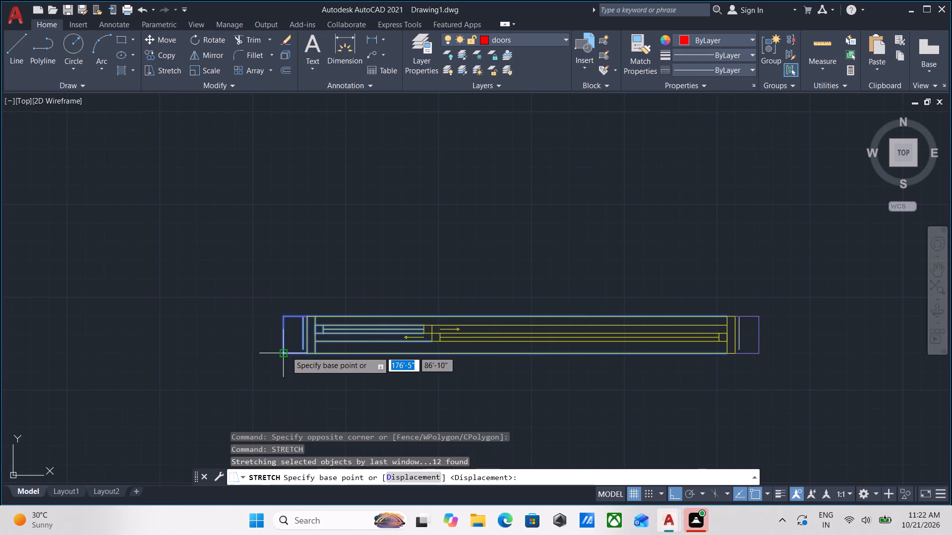
left_click(286, 351)
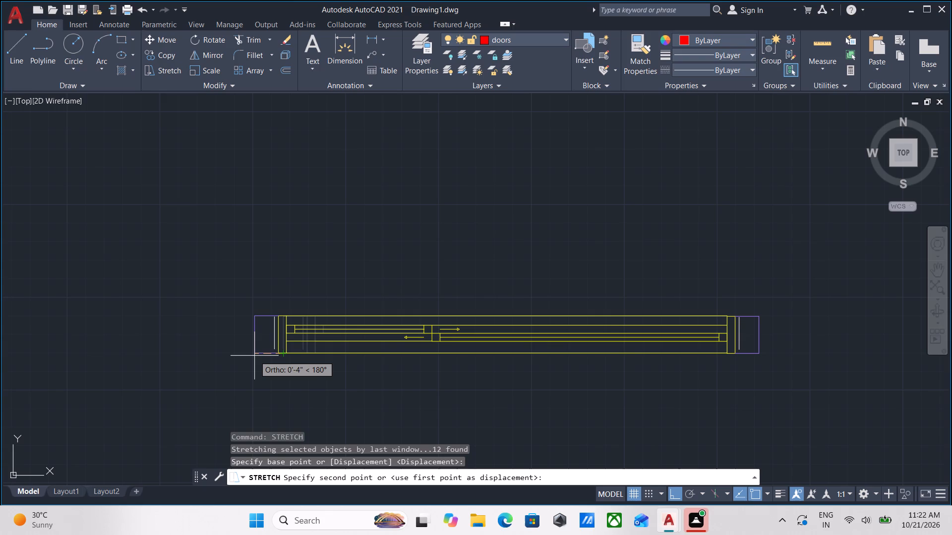
type("1'")
key("Return")
scroll(376, 401, "down", 1)
key("Escape")
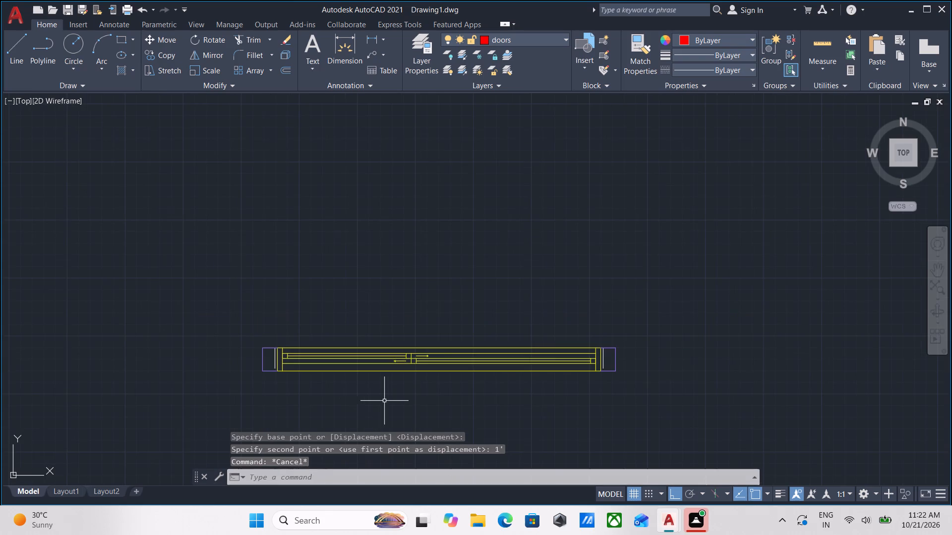
Check the stretched unit's overall length with a temporary linear dimension between its southwest and southeast corners.
scroll(338, 403, "up", 1)
type("dli")
key("Return")
scroll(243, 372, "up", 1)
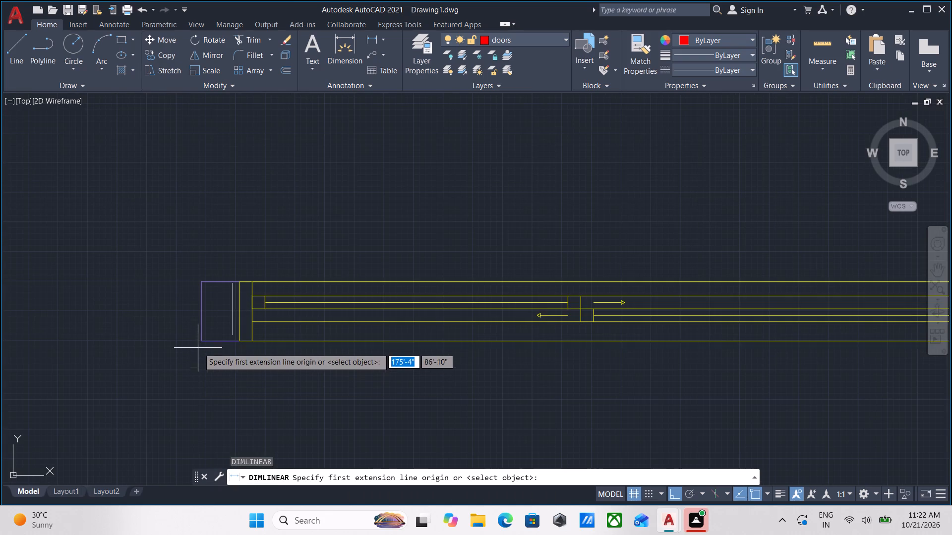
left_click(200, 339)
middle_click_drag(396, 363, 161, 383)
scroll(645, 417, "down", 2)
middle_click_drag(635, 416, 543, 401)
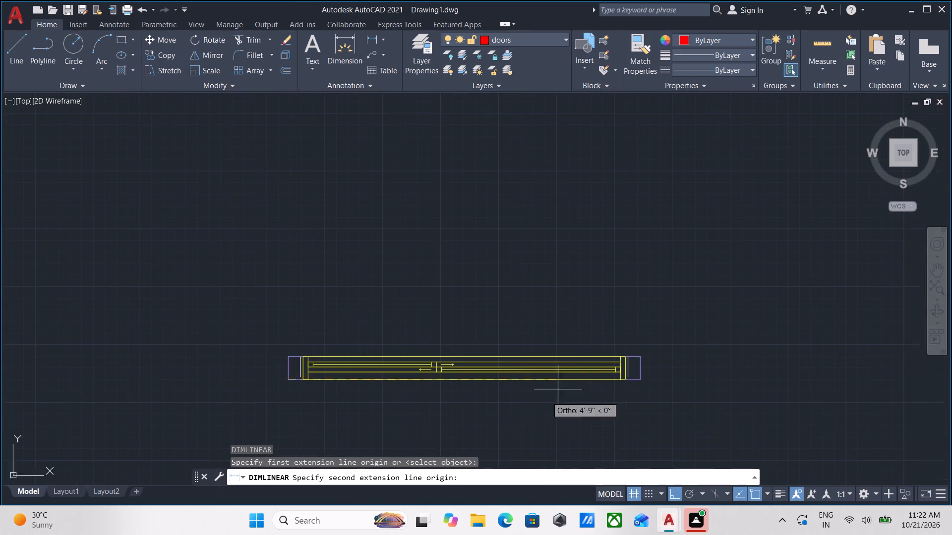
scroll(628, 382, "up", 2)
left_click(651, 374)
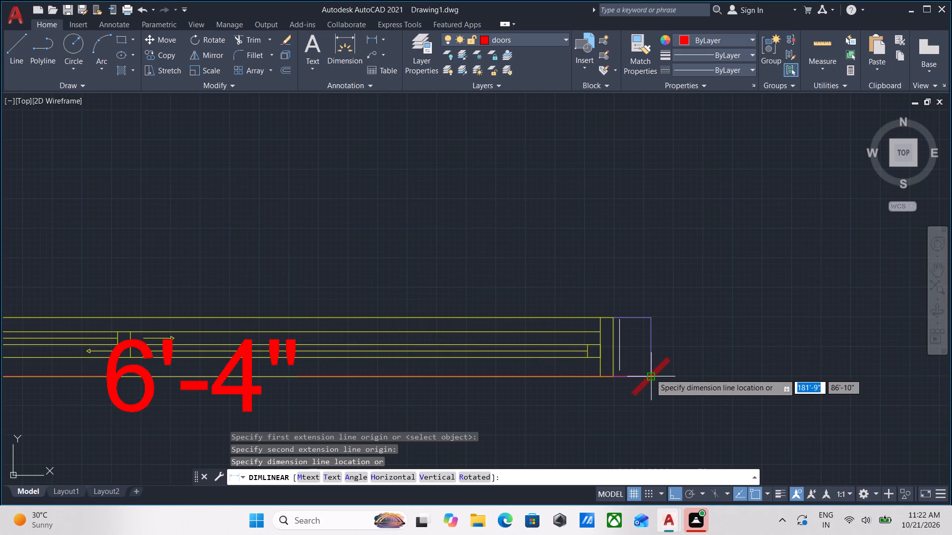
key("Escape")
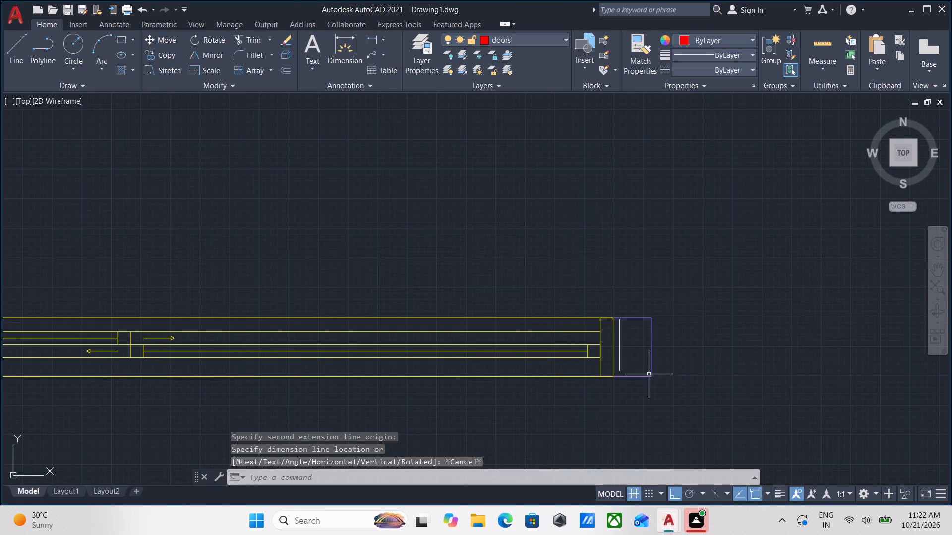
Stretch the east end of the unit copy 4" back toward the west from its southeast corner.
left_click(688, 408)
left_click(515, 267)
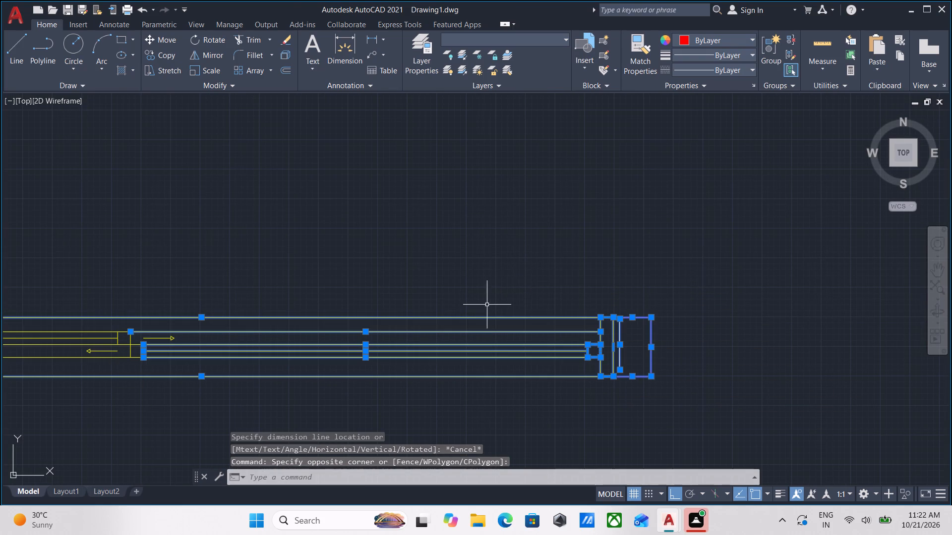
type("stre")
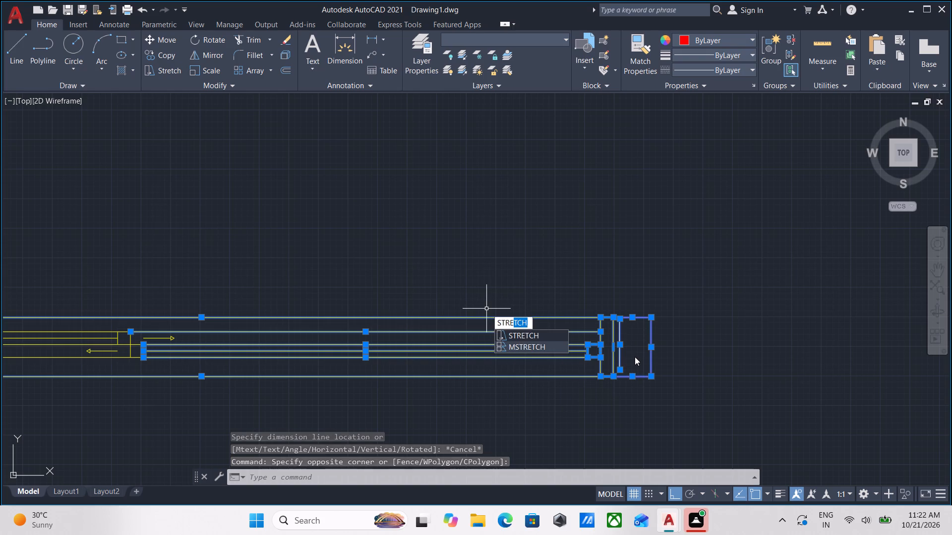
key("Return")
left_click(653, 377)
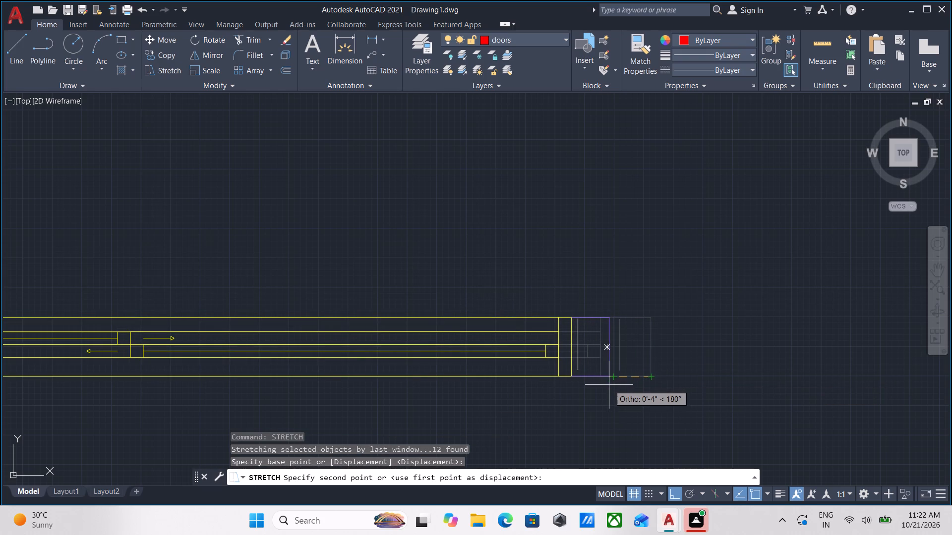
key("4")
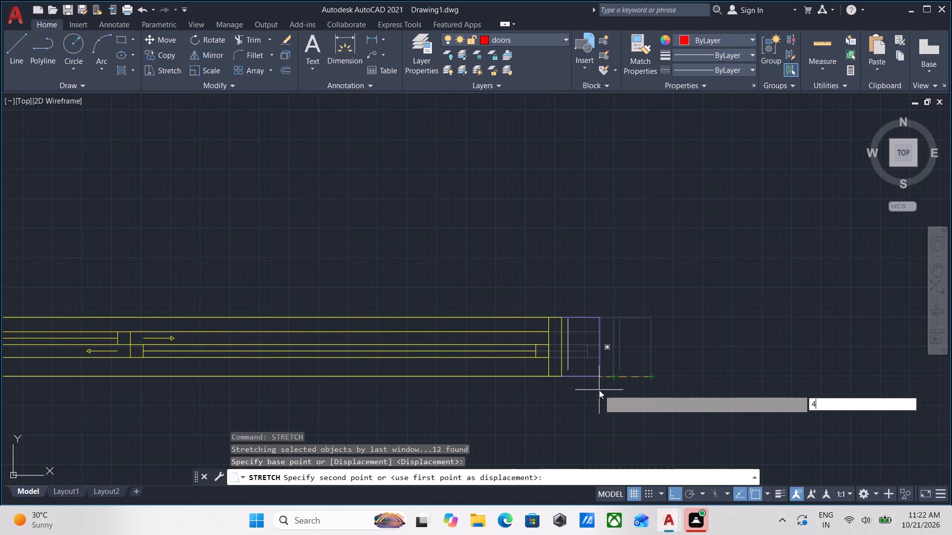
key("Return")
Place a linear dimension below the unit from the south edge beneath the central stile to the southeast corner.
scroll(585, 391, "down", 3)
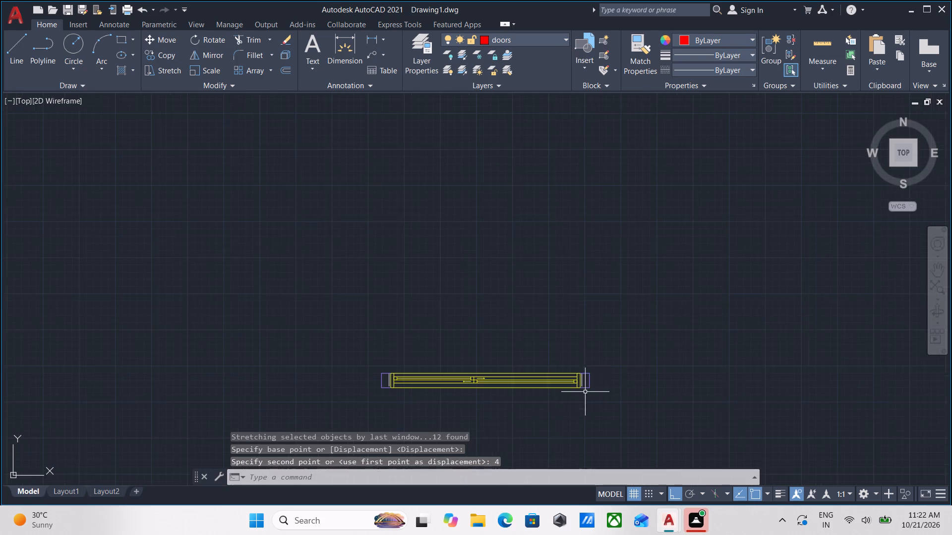
middle_click_drag(513, 418, 530, 392)
scroll(552, 376, "up", 2)
left_click(731, 396)
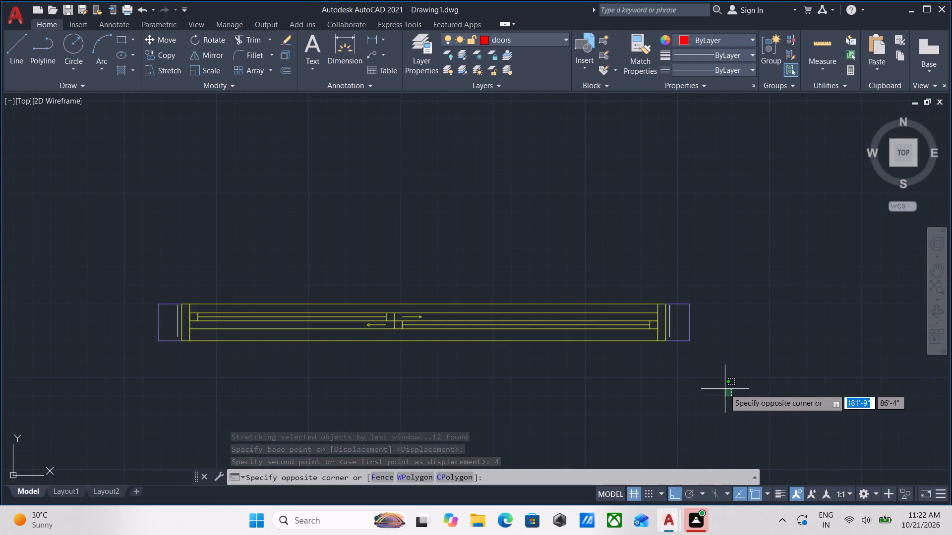
key("Escape")
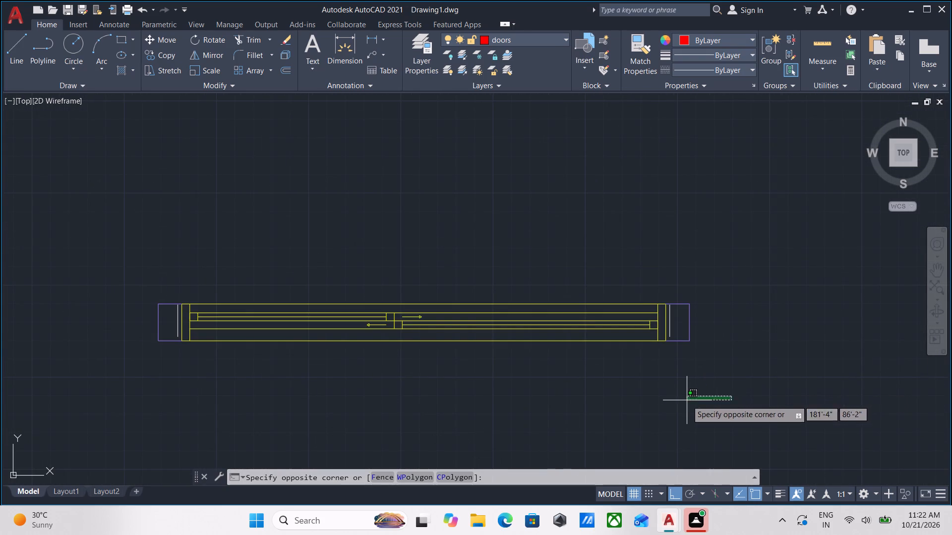
type("dli")
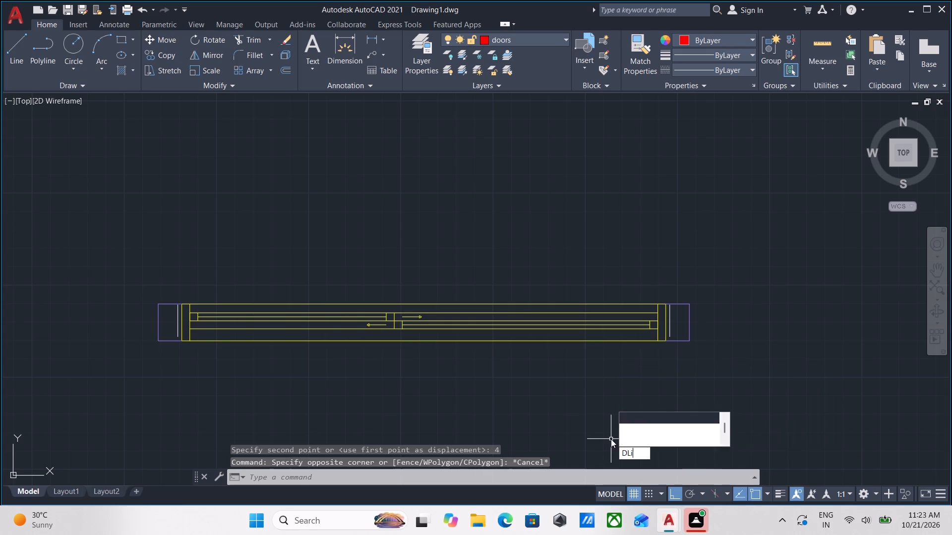
key("Return")
scroll(438, 392, "up", 1)
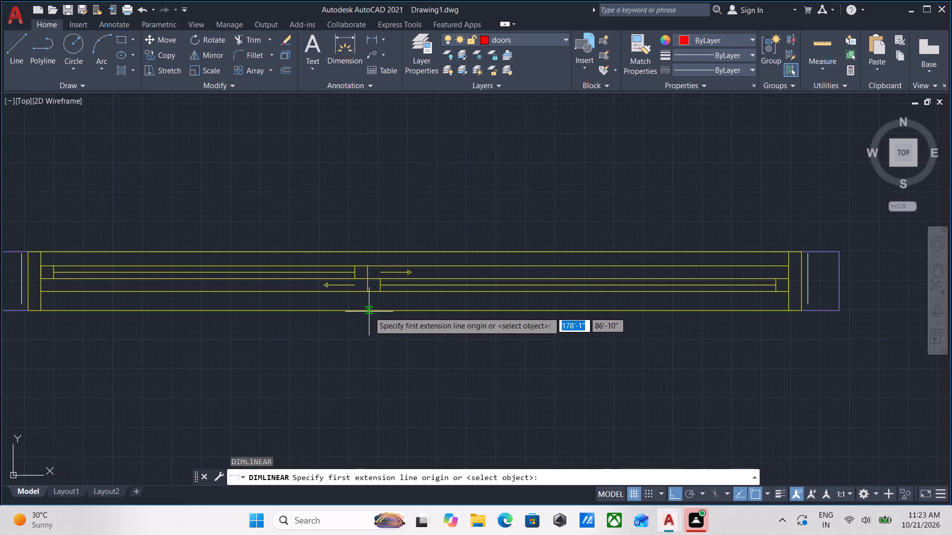
left_click(369, 312)
middle_click_drag(609, 341, 444, 363)
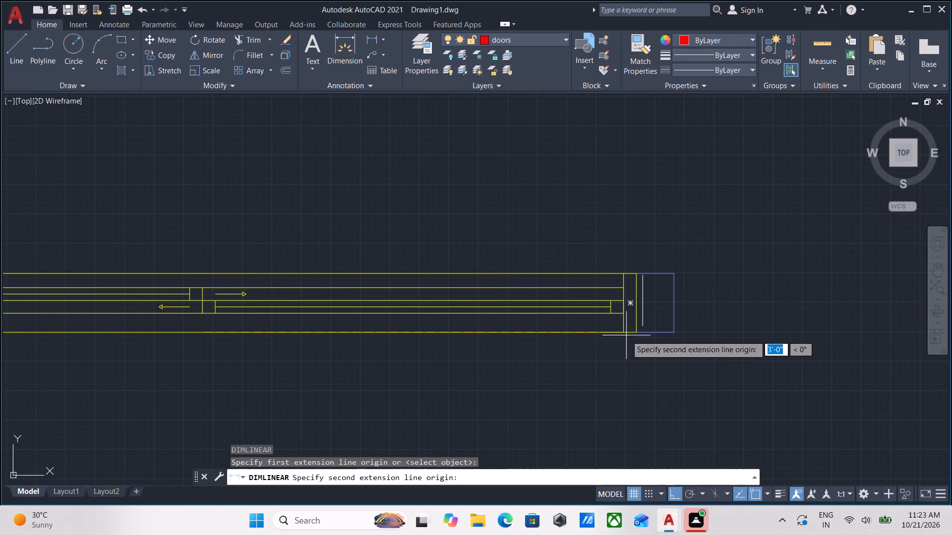
left_click(676, 332)
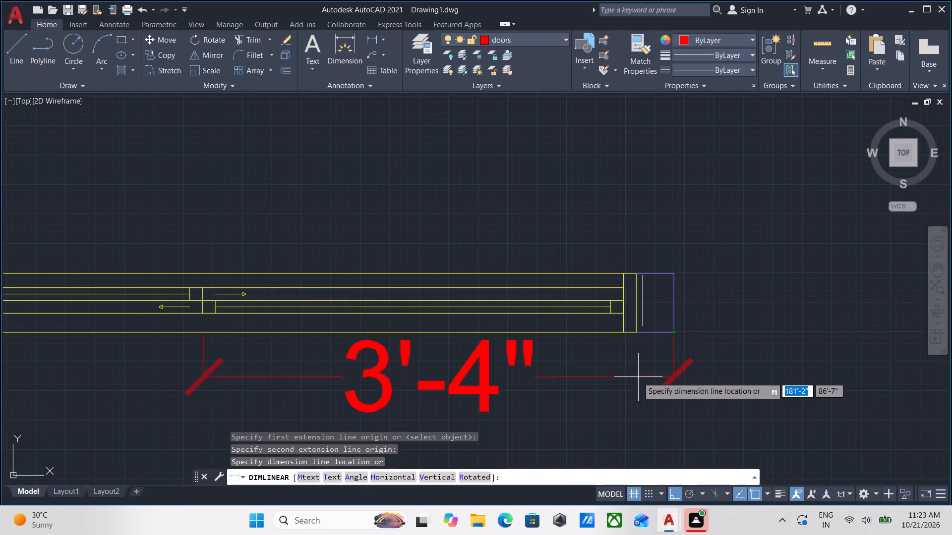
scroll(637, 367, "up", 1)
scroll(635, 372, "down", 2)
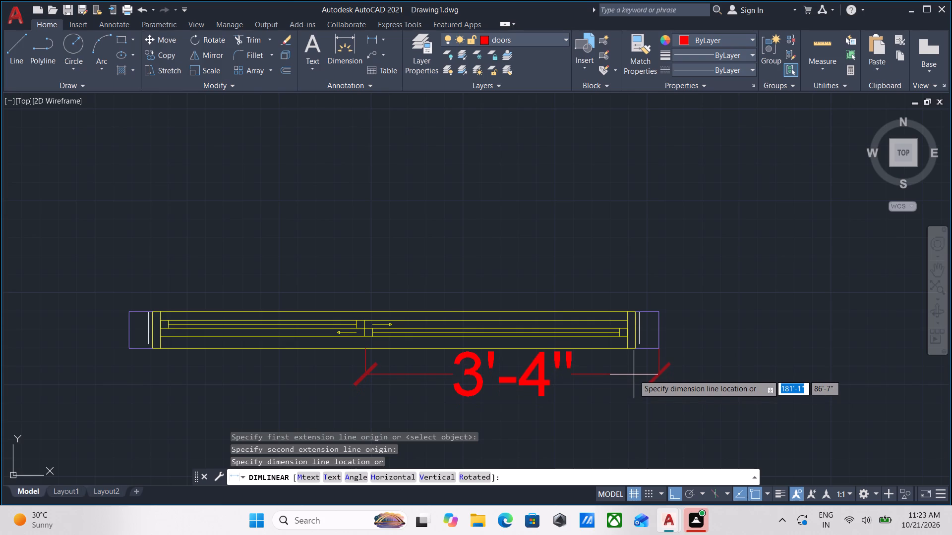
left_click(634, 374)
Check the unit's west part with a temporary linear dimension from the southwest corner to the existing dimension's west point.
middle_click_drag(252, 360, 395, 345)
middle_click_drag(351, 370, 413, 364)
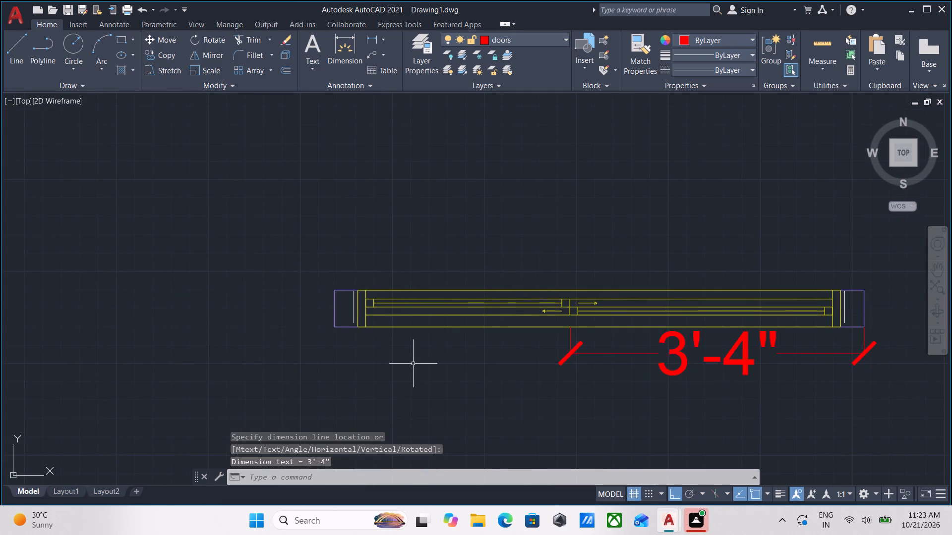
key("d")
type("li")
key("Return")
scroll(343, 346, "up", 1)
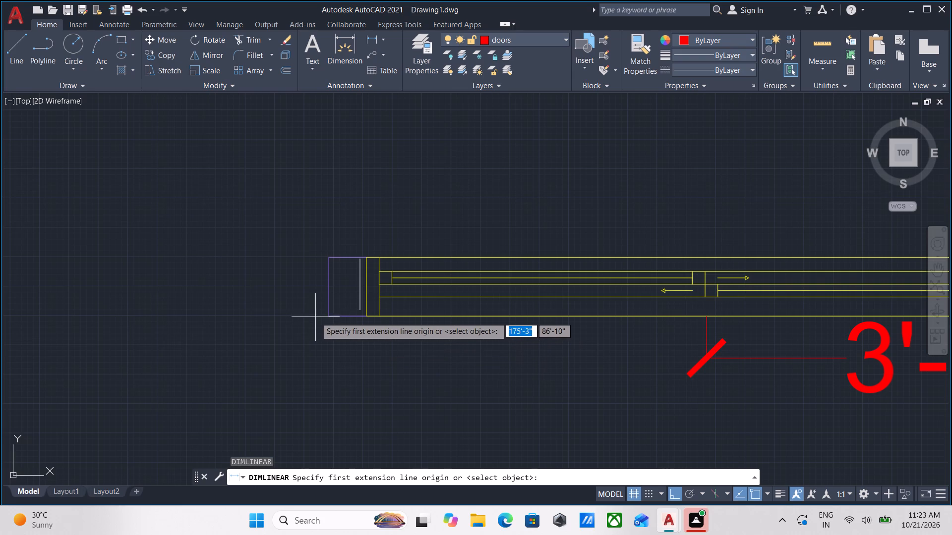
left_click(331, 316)
middle_click_drag(603, 353, 395, 370)
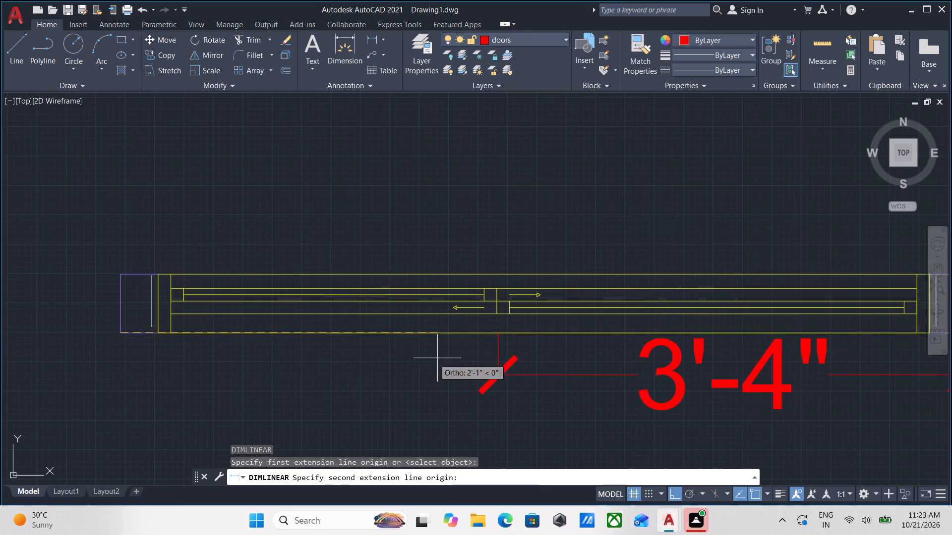
left_click(500, 333)
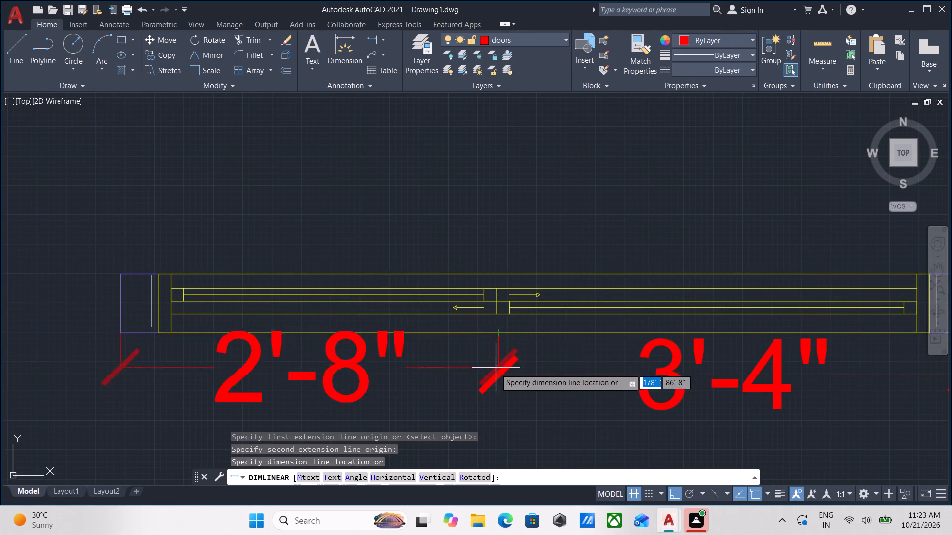
scroll(494, 374, "up", 1)
scroll(494, 374, "down", 2)
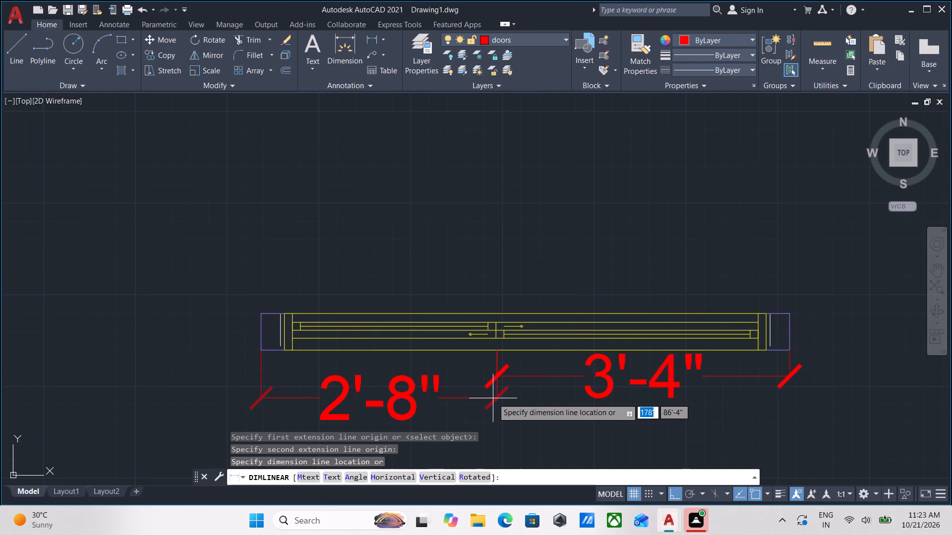
key("Escape")
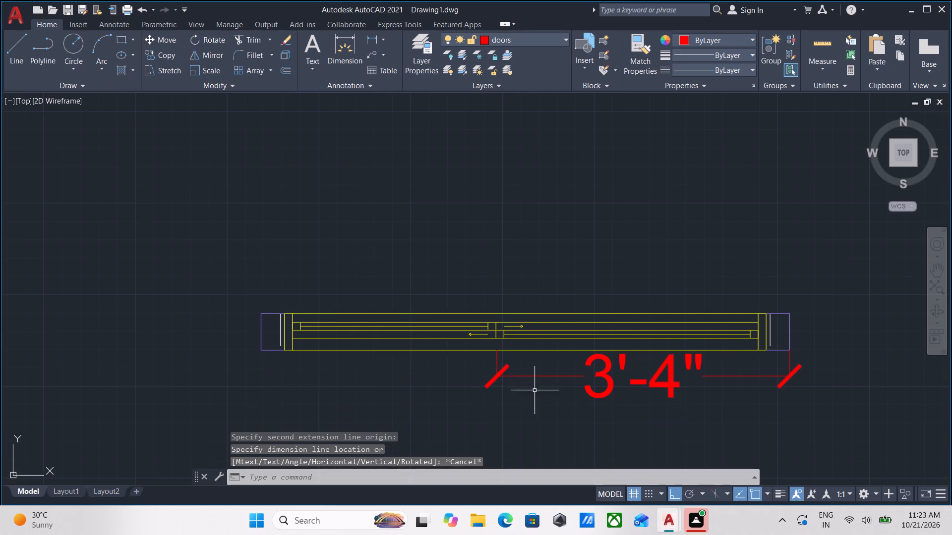
Erase the linear dimension placed below the east part of the unit.
left_click(630, 420)
left_click(590, 367)
right_click(590, 367)
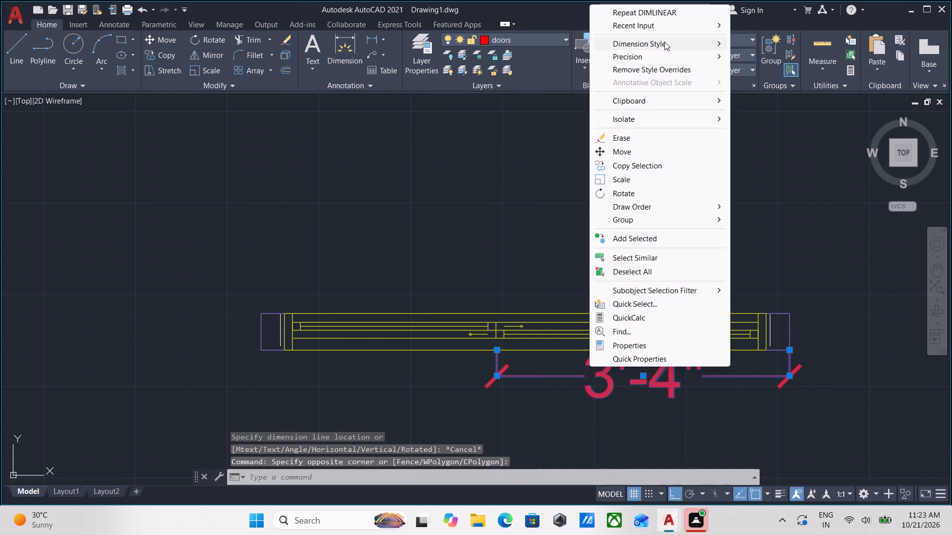
left_click(671, 140)
Stretch the east end of the unit copy 1' toward the west from its southeast corner.
scroll(780, 329, "up", 1)
left_click(809, 412)
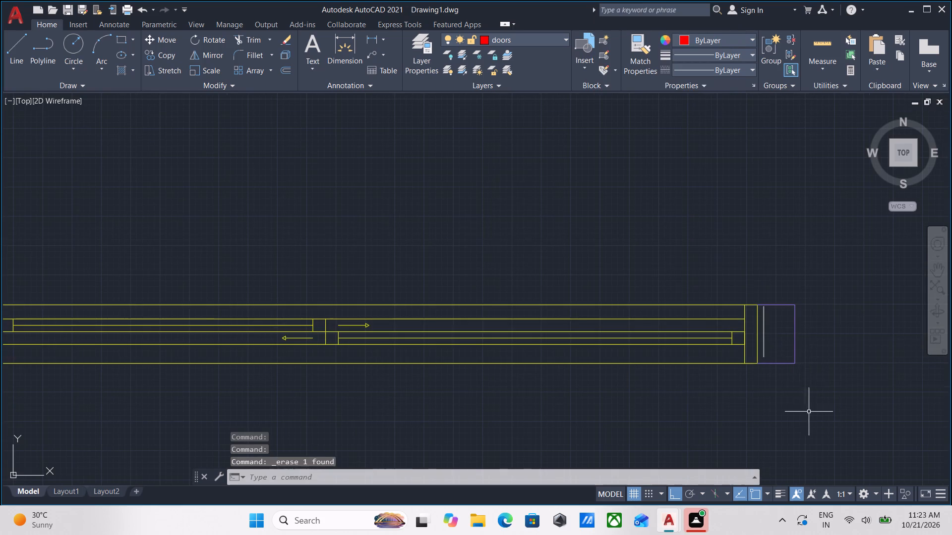
left_click(681, 267)
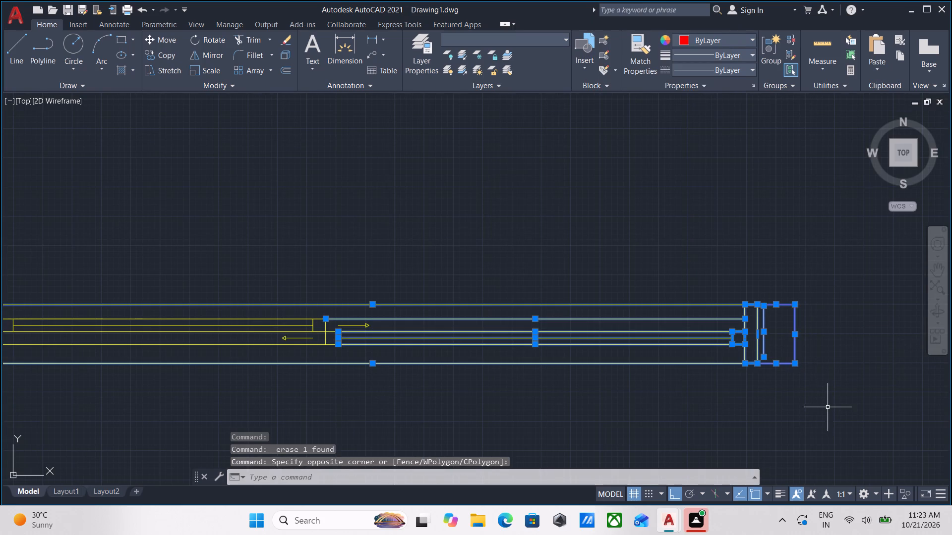
type("stre")
key("Return")
scroll(835, 403, "up", 1)
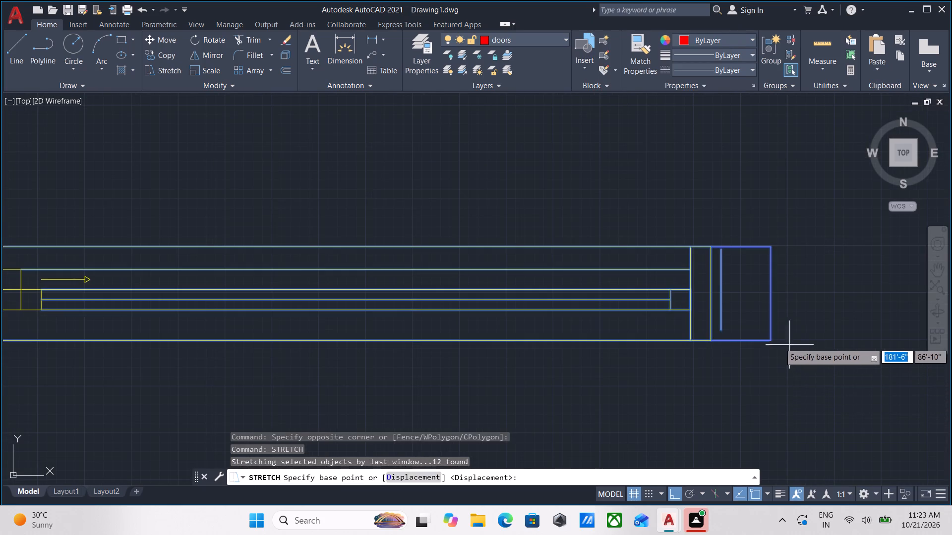
left_click(775, 339)
middle_click_drag(704, 343, 858, 339)
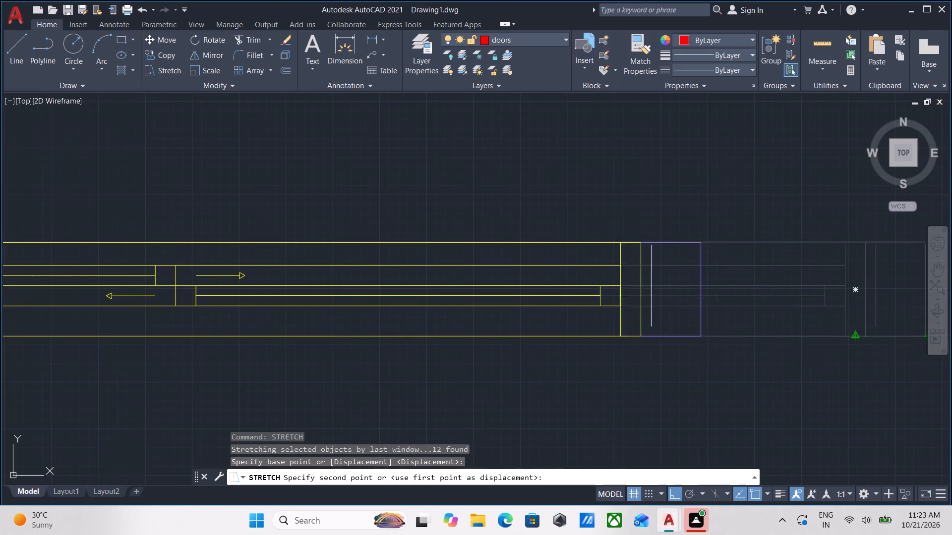
type("1'")
key("Return")
scroll(765, 356, "down", 5)
middle_click_drag(584, 361, 656, 331)
scroll(646, 335, "up", 2)
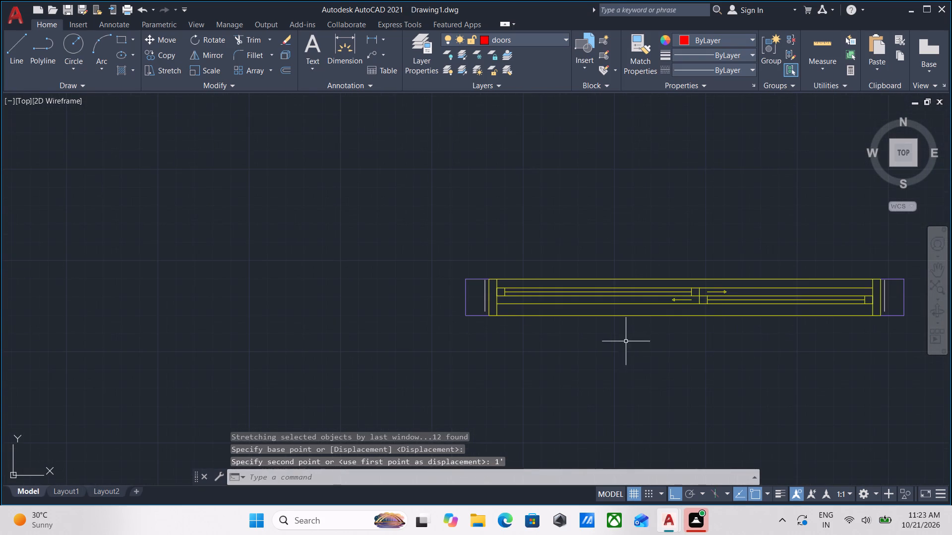
Stretch the west end of the unit copy 1' outward to the west from its southwest corner.
middle_click_drag(564, 335, 437, 340)
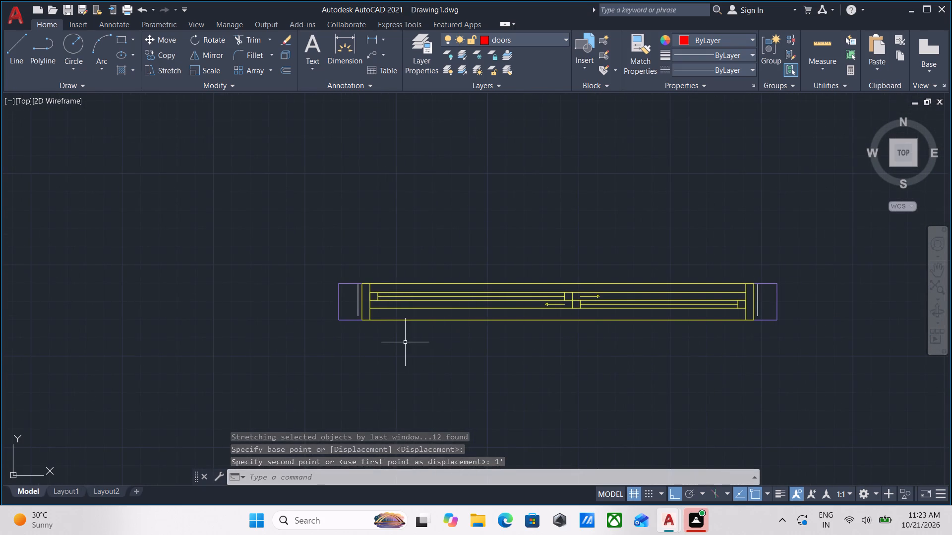
middle_click_drag(406, 340, 424, 330)
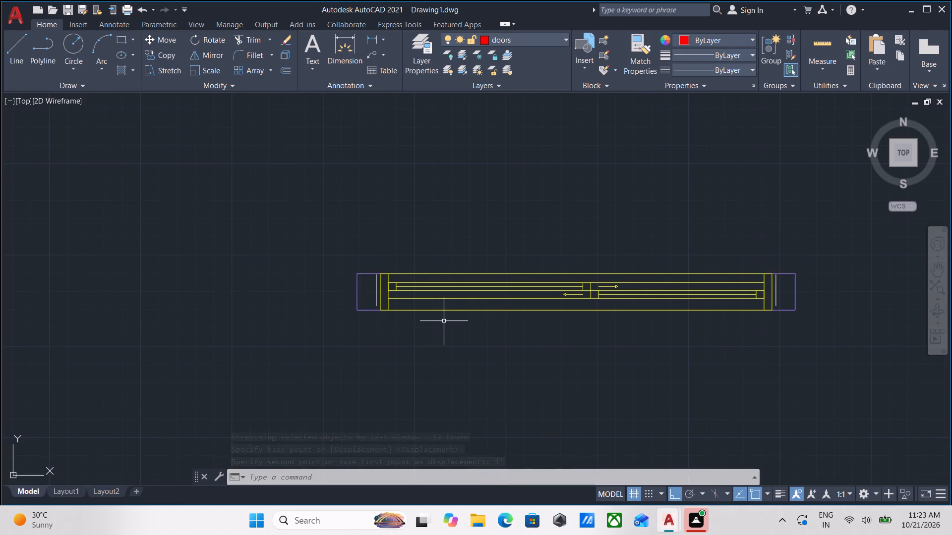
scroll(440, 334, "up", 1)
middle_click_drag(440, 334, 406, 357)
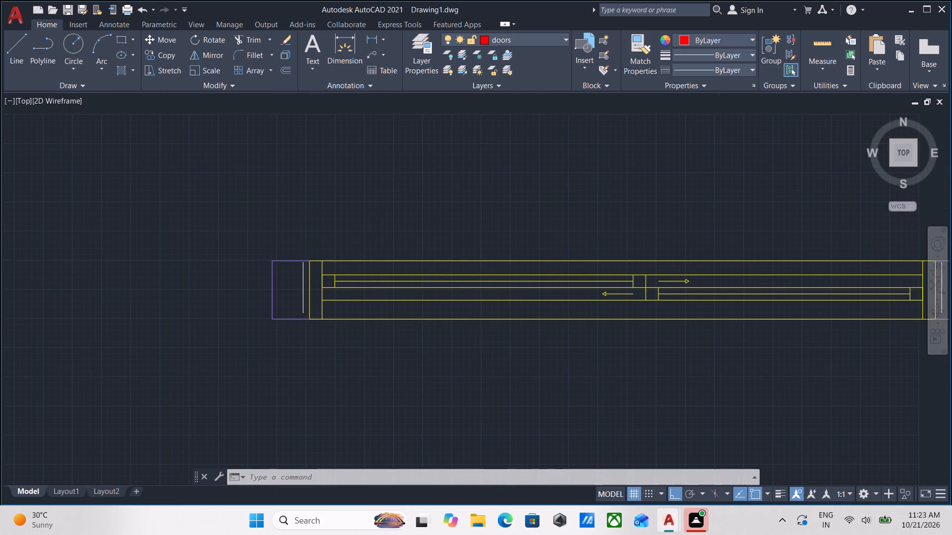
left_click(406, 357)
left_click(230, 218)
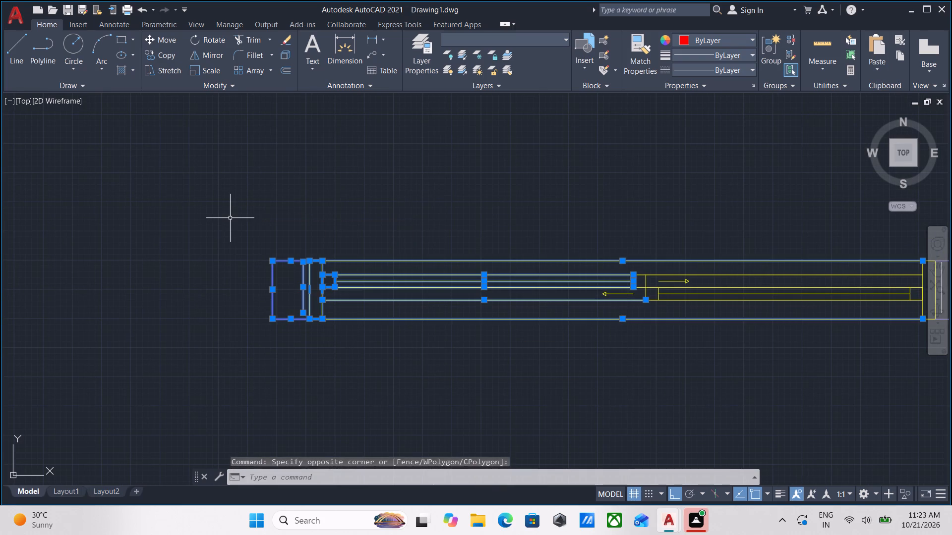
type("stre")
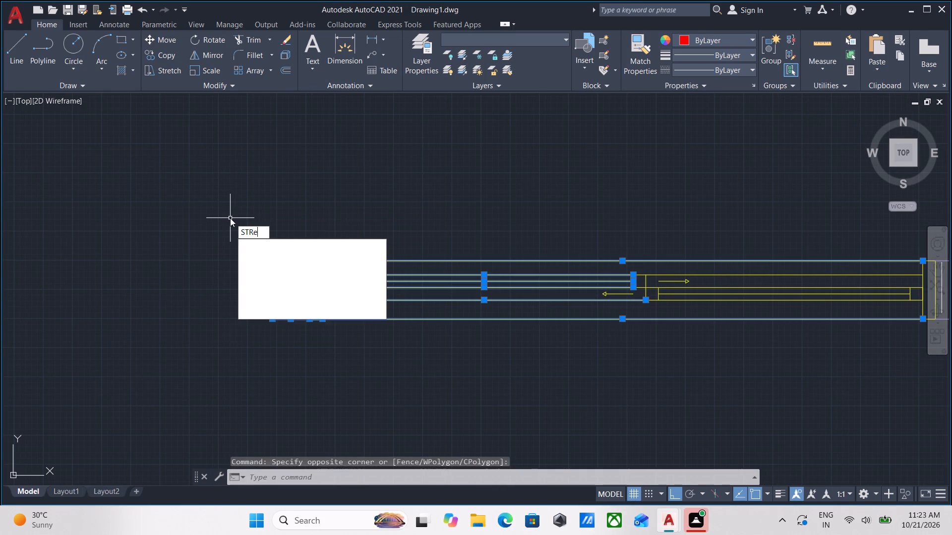
key("Return")
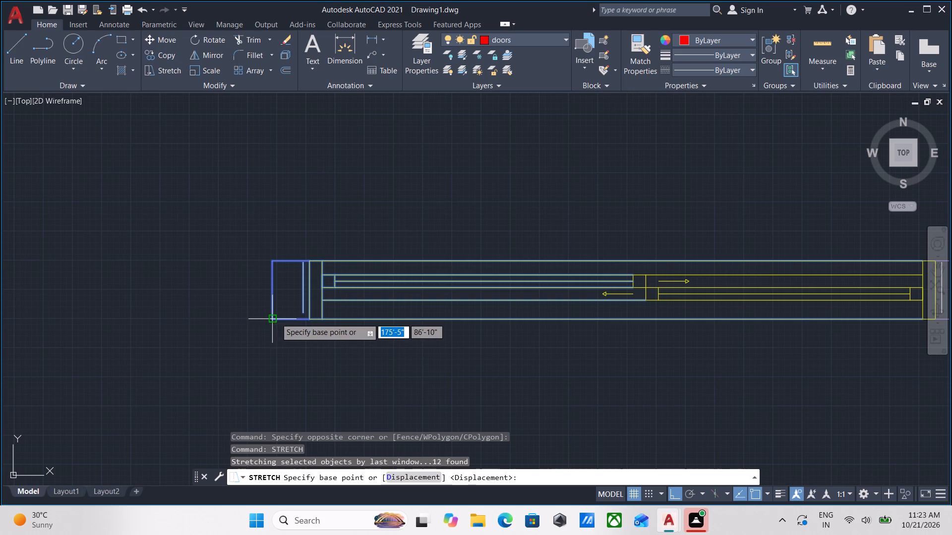
left_click(273, 319)
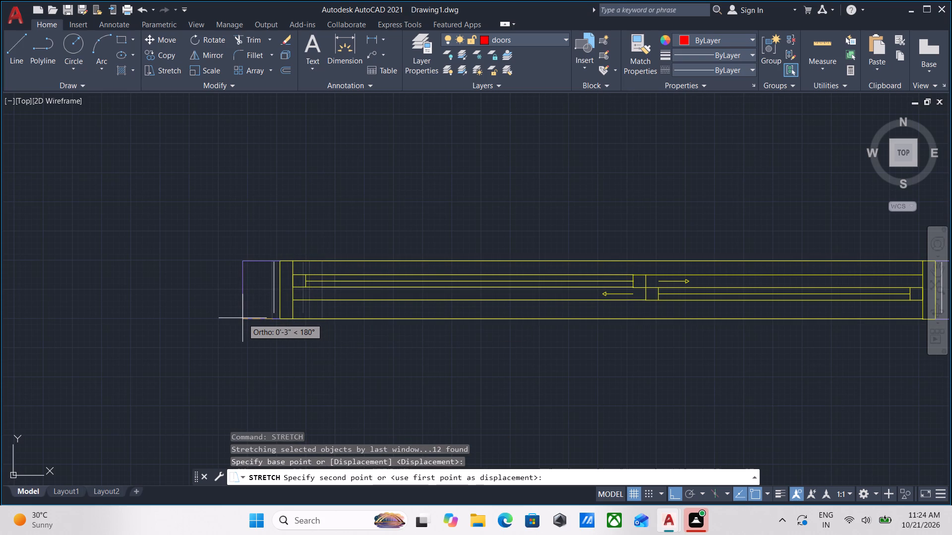
key("1")
key("apostrophe")
key("Return")
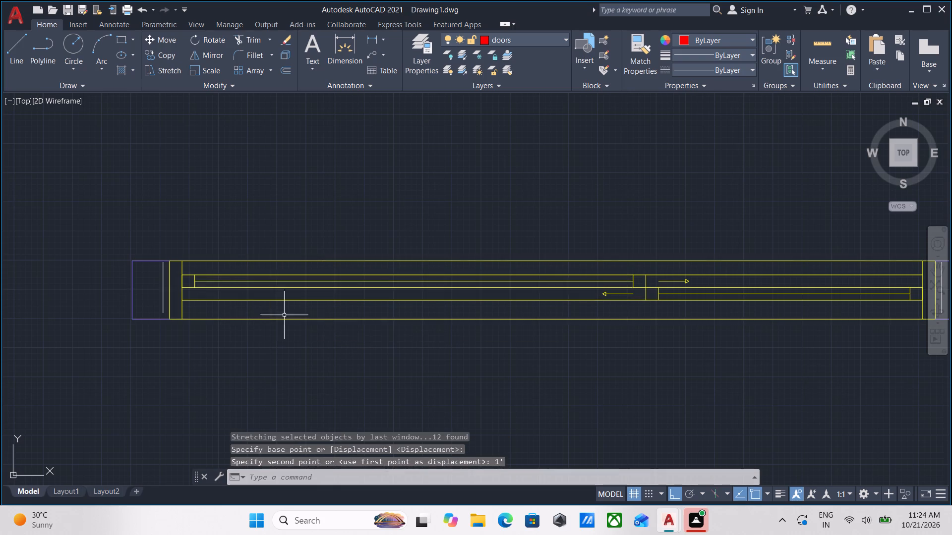
scroll(308, 318, "down", 3)
key("Escape")
Check the unit's overall length with a temporary linear dimension from the southwest corner to the southeast corner.
scroll(358, 332, "up", 2)
middle_click_drag(348, 337, 452, 368)
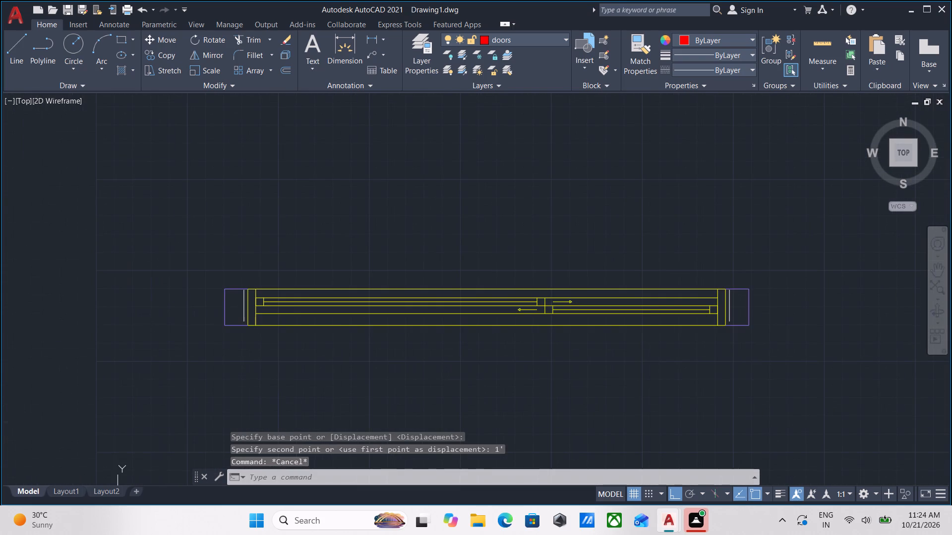
type("dli")
key("Return")
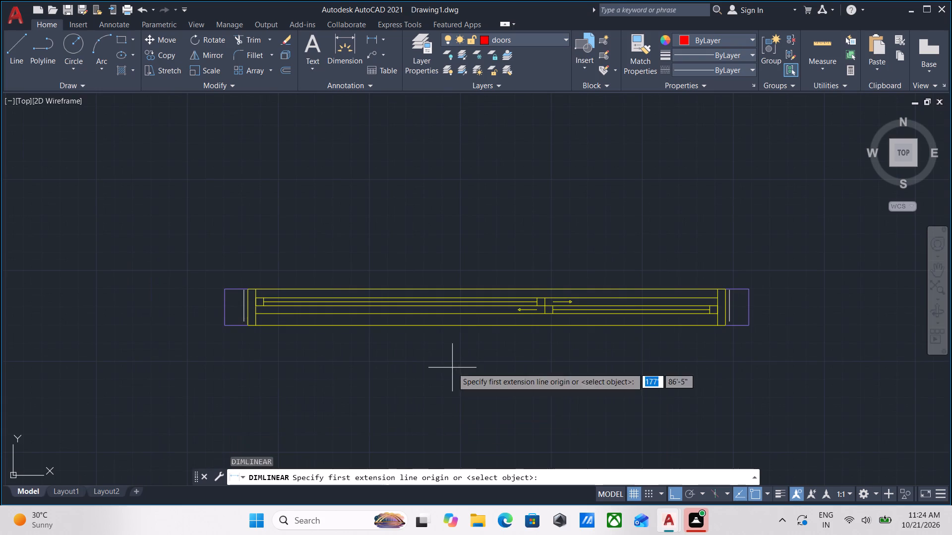
left_click(222, 325)
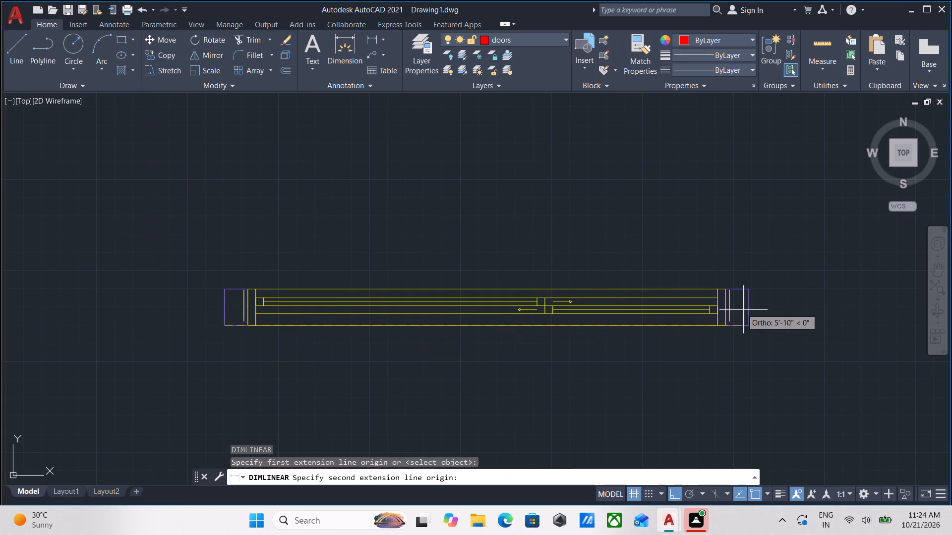
left_click(750, 325)
scroll(751, 348, "up", 2)
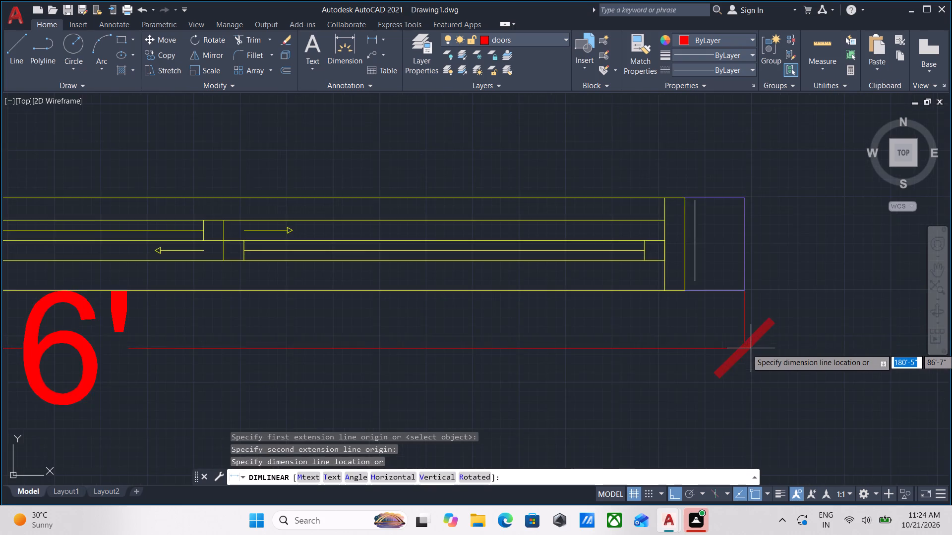
scroll(751, 340, "down", 2)
middle_click(751, 340)
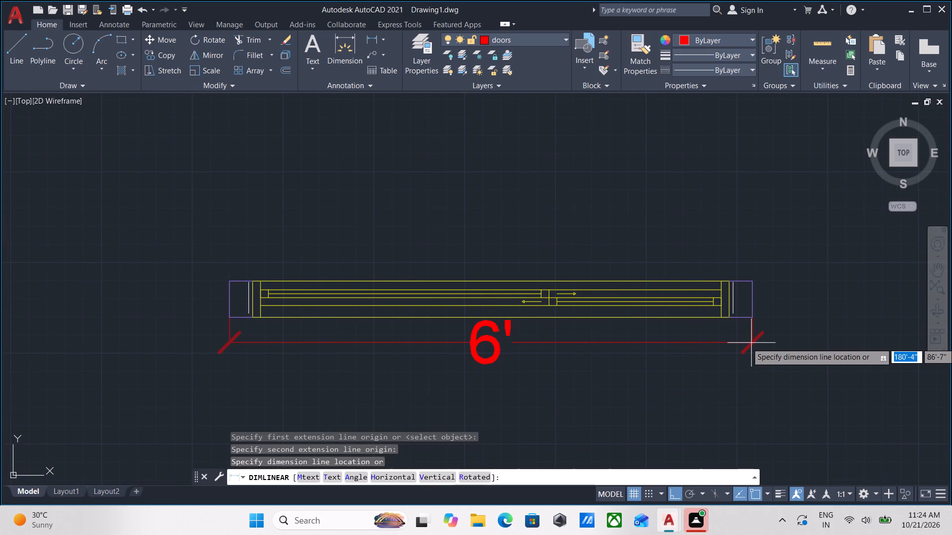
scroll(751, 343, "up", 1)
scroll(751, 343, "down", 1)
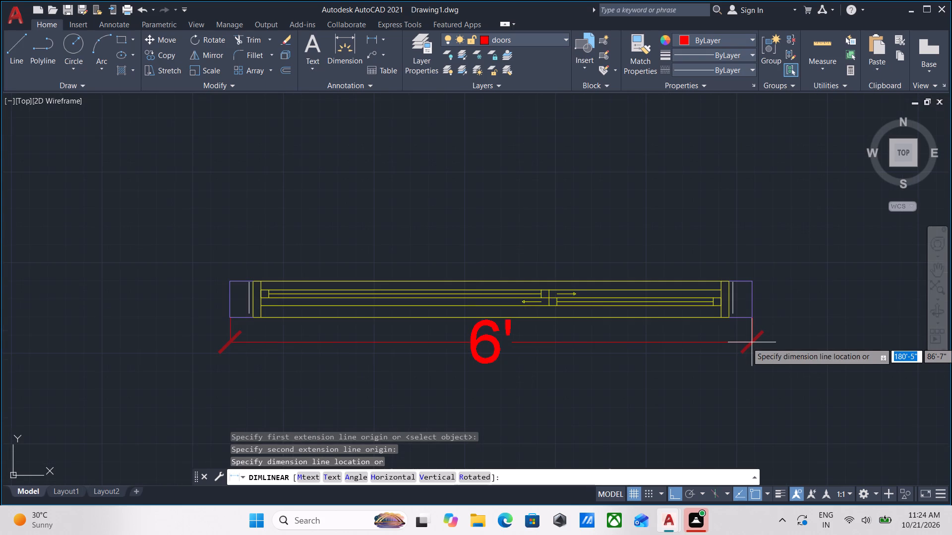
key("Escape")
middle_click_drag(595, 340, 597, 379)
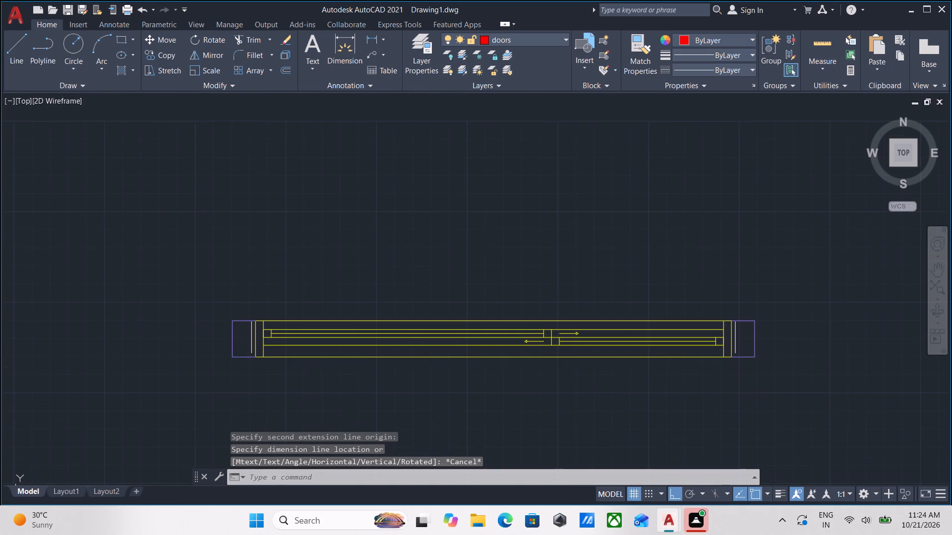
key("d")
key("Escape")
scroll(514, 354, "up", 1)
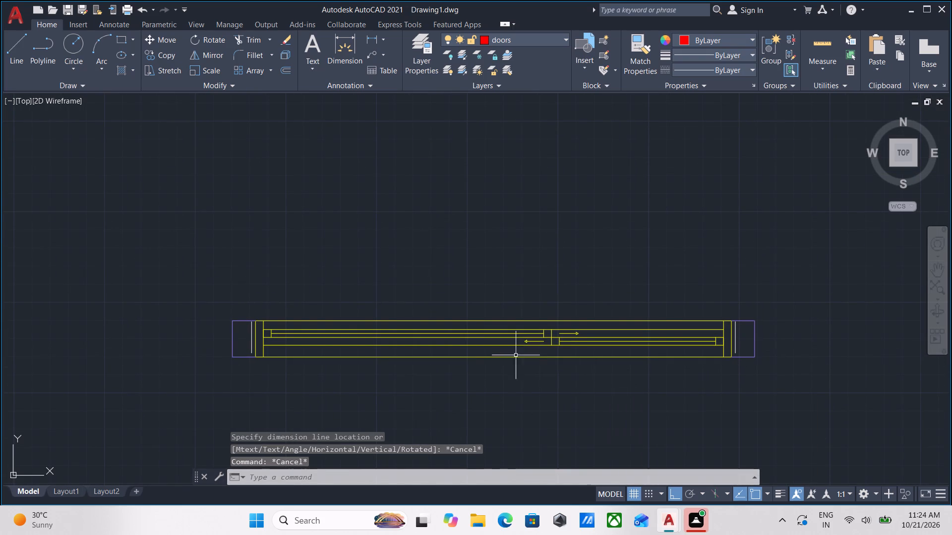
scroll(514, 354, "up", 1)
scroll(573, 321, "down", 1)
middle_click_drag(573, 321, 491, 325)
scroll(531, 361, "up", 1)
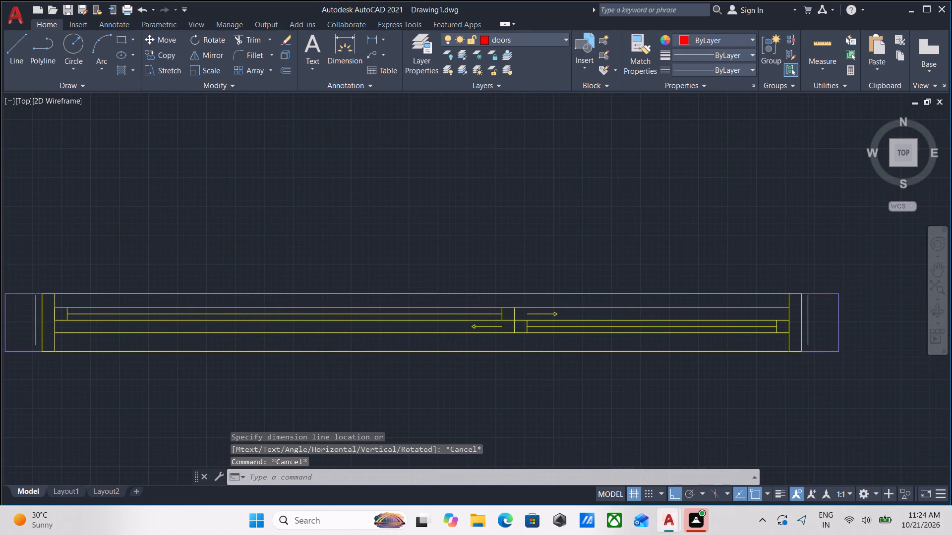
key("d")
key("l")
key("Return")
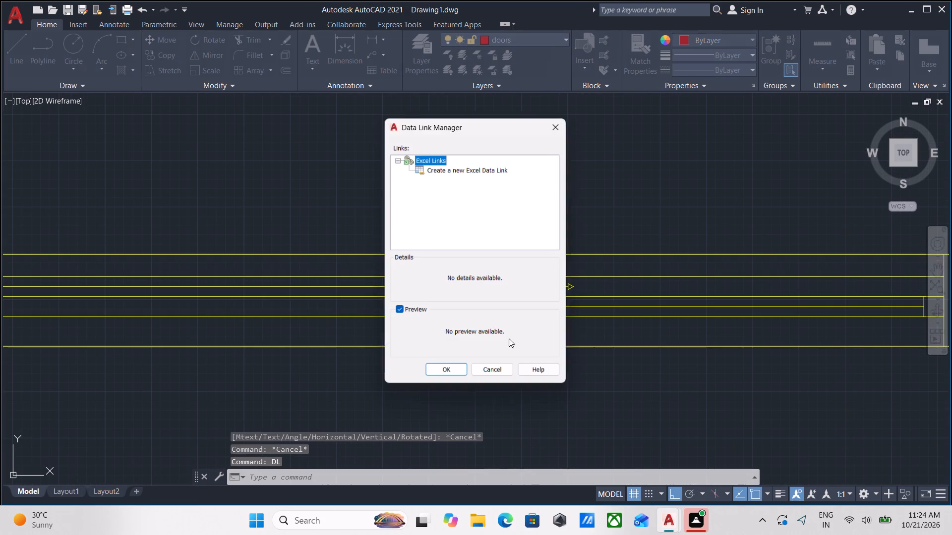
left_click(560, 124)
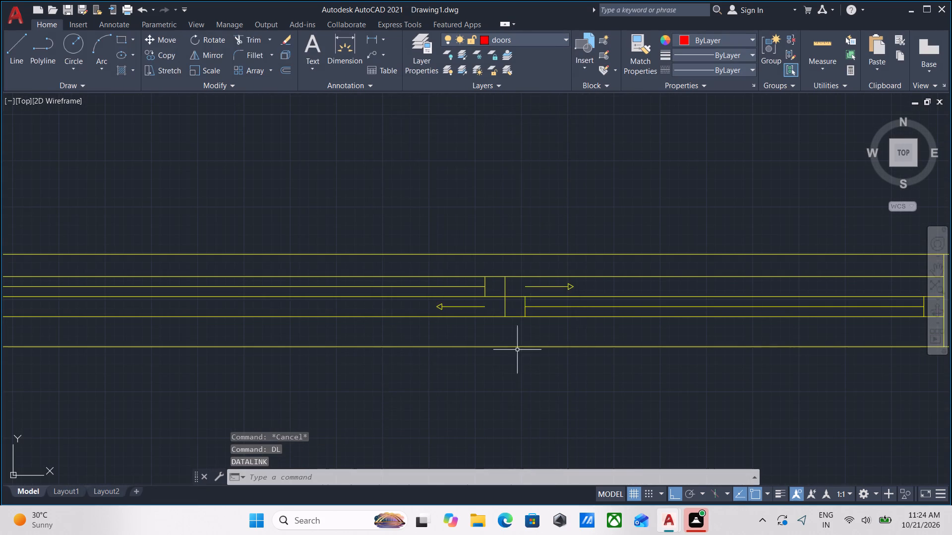
Check the unit's east part with a temporary linear dimension from the south edge beneath the central stile to the southeast corner.
scroll(498, 366, "up", 1)
type("dli")
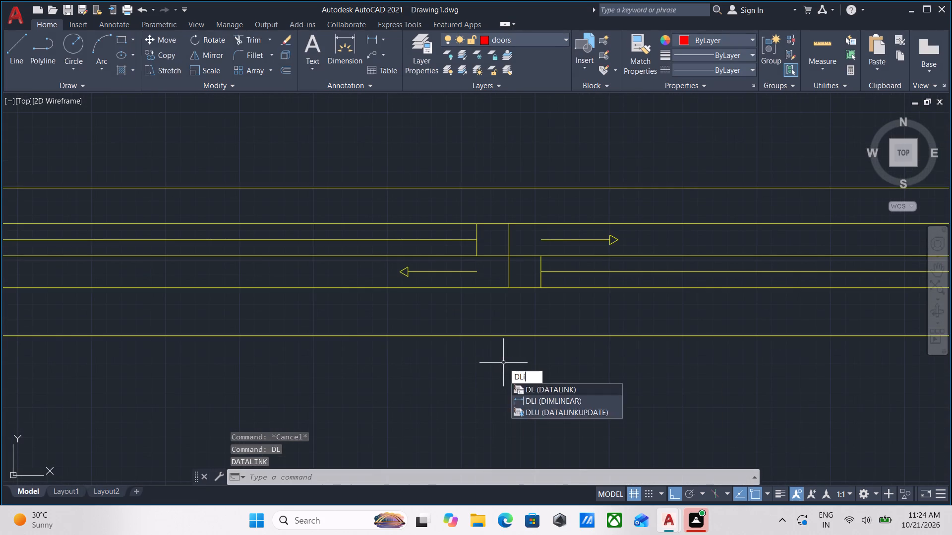
key("Return")
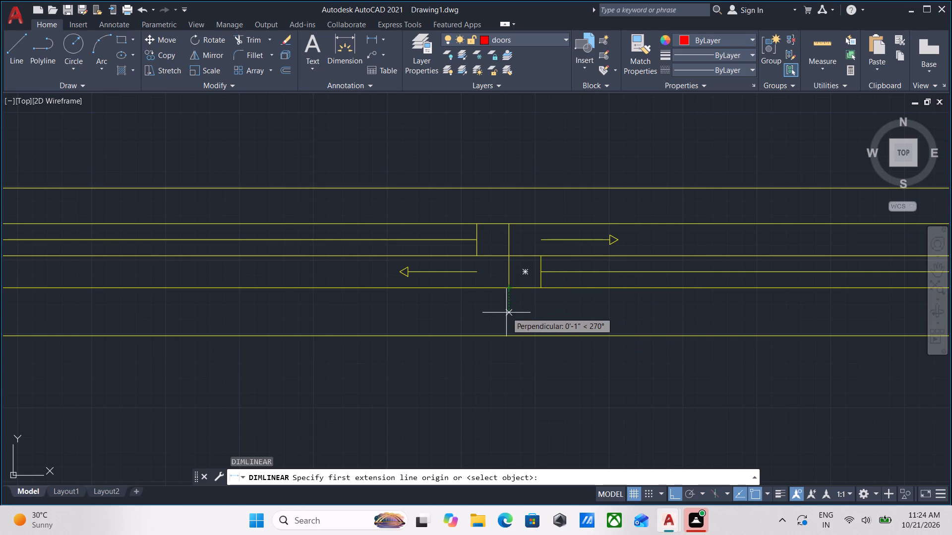
left_click(510, 337)
middle_click_drag(615, 324, 345, 349)
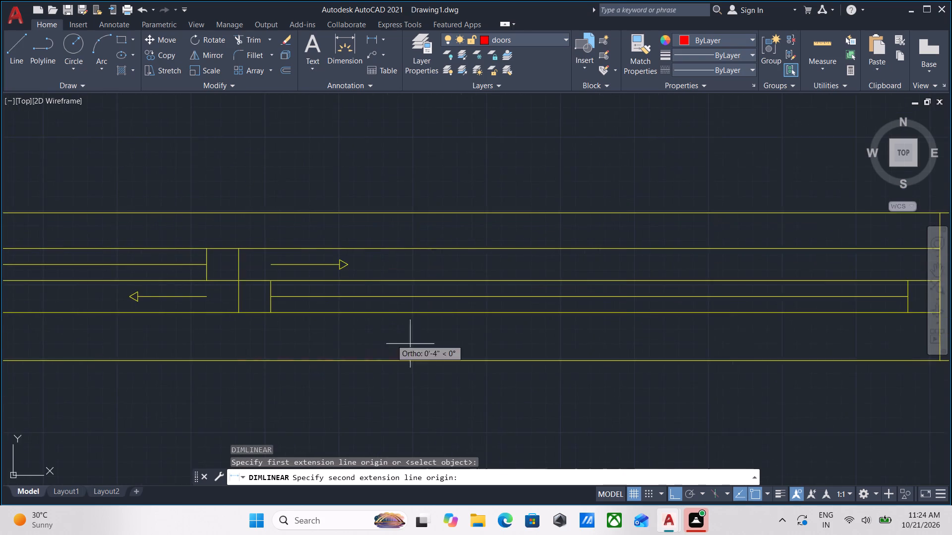
scroll(446, 351, "down", 3)
middle_click_drag(468, 353, 343, 364)
scroll(465, 375, "up", 3)
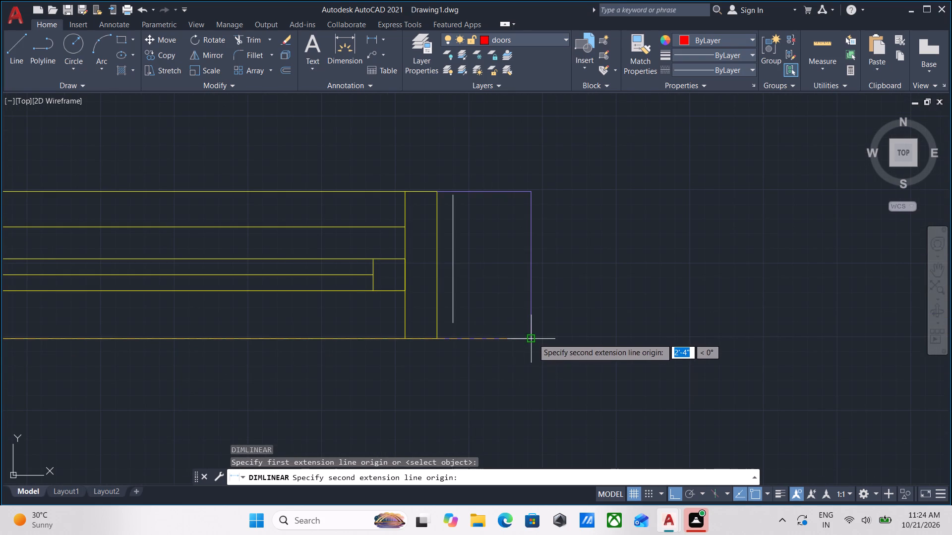
left_click(533, 338)
middle_click_drag(447, 376, 530, 323)
scroll(529, 326, "down", 3)
middle_click_drag(496, 347, 521, 313)
scroll(503, 322, "up", 2)
scroll(499, 318, "down", 1)
middle_click_drag(499, 318, 517, 308)
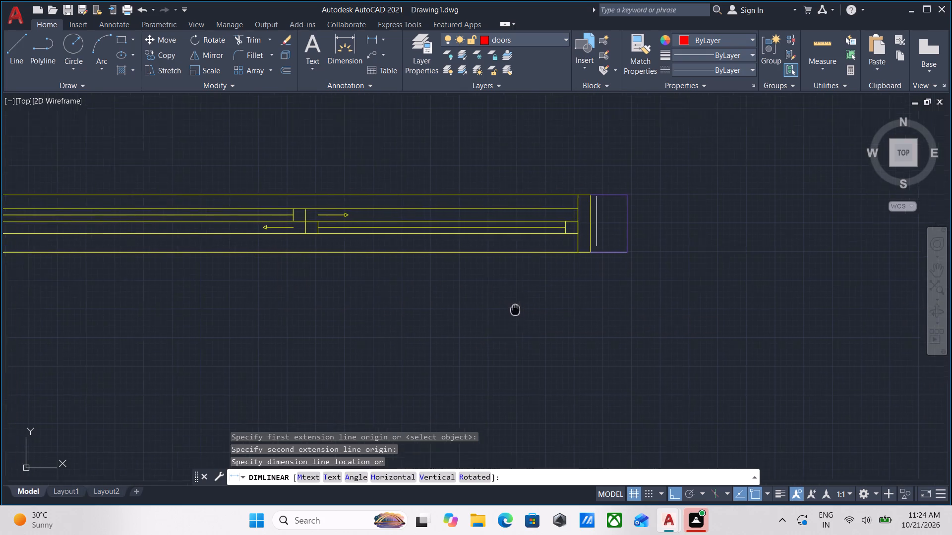
middle_click_drag(517, 308, 556, 290)
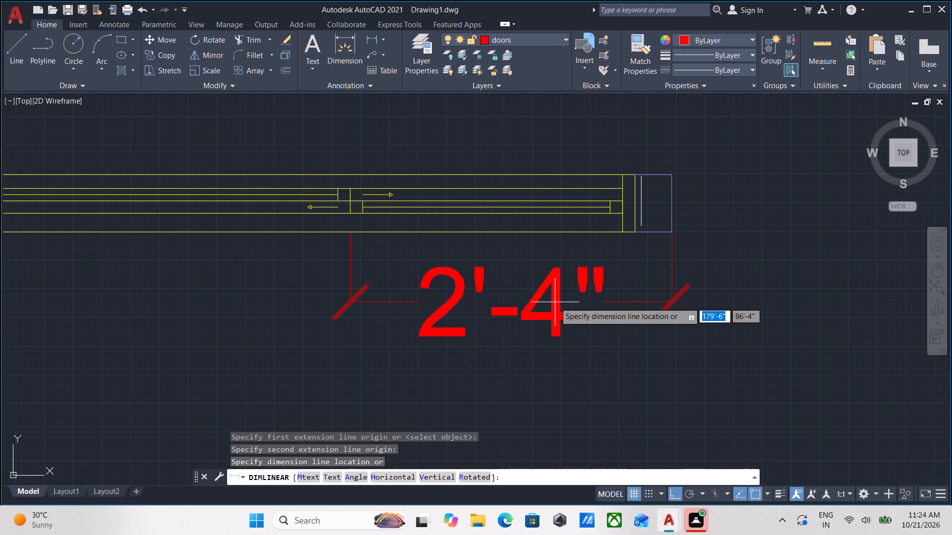
key("Escape")
Stretch the east end of the unit copy 6" outward to the east from its southeast corner.
left_click(699, 303)
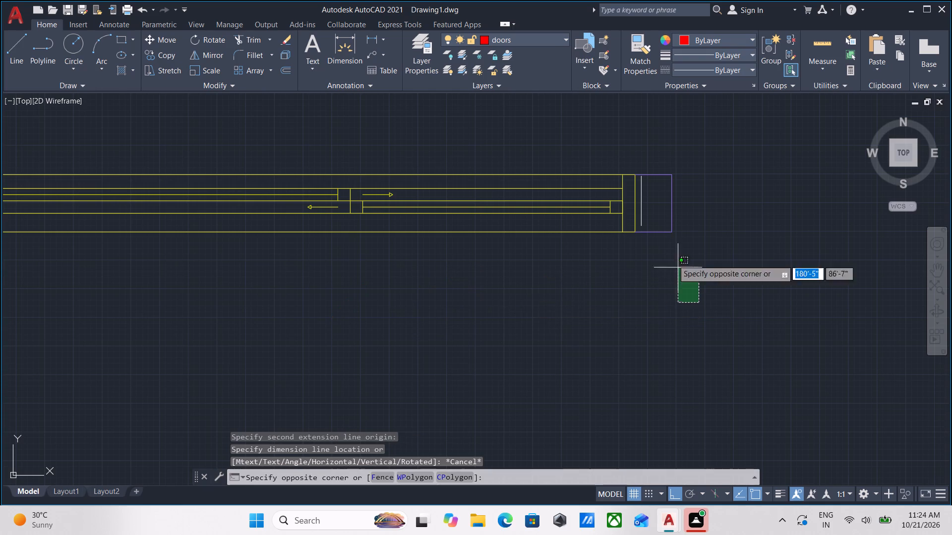
left_click(541, 135)
middle_click_drag(469, 257, 510, 291)
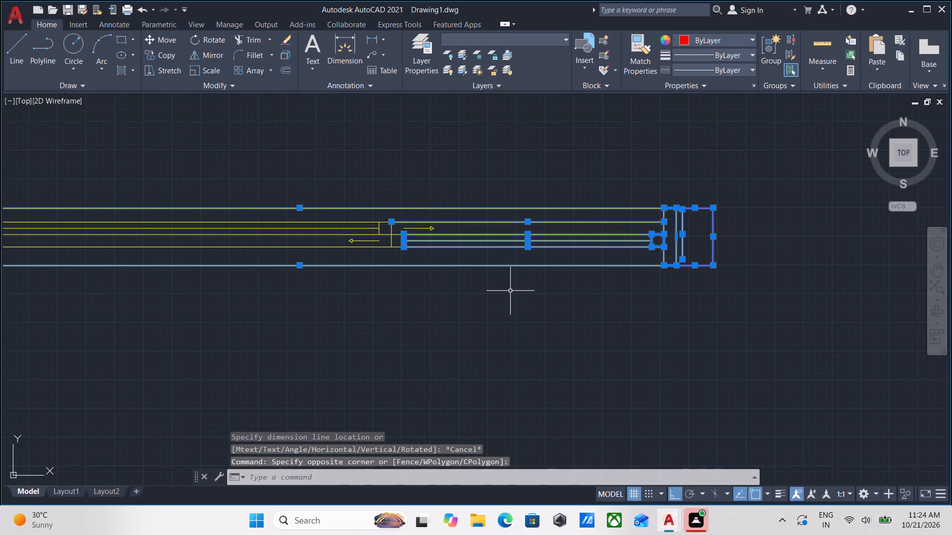
type("stre")
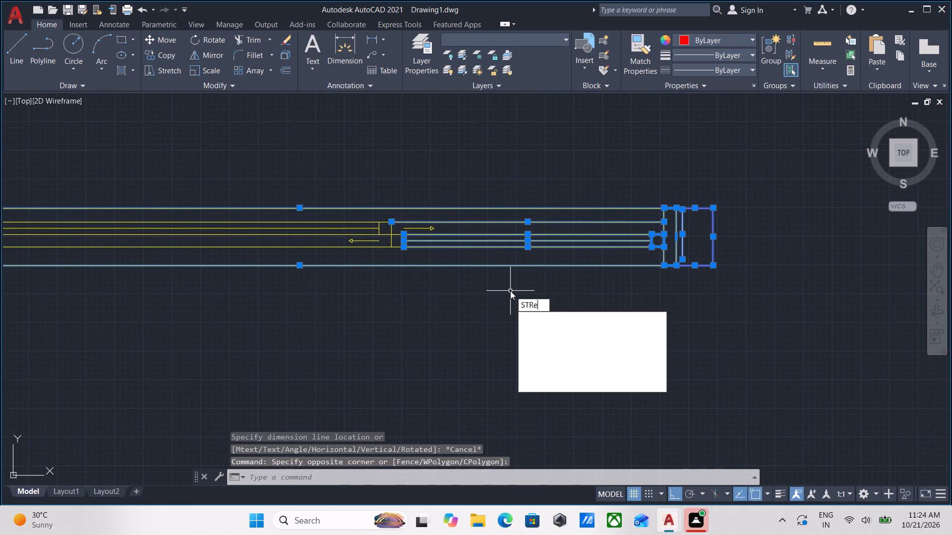
key("Return")
middle_click_drag(694, 291, 539, 326)
scroll(562, 313, "up", 1)
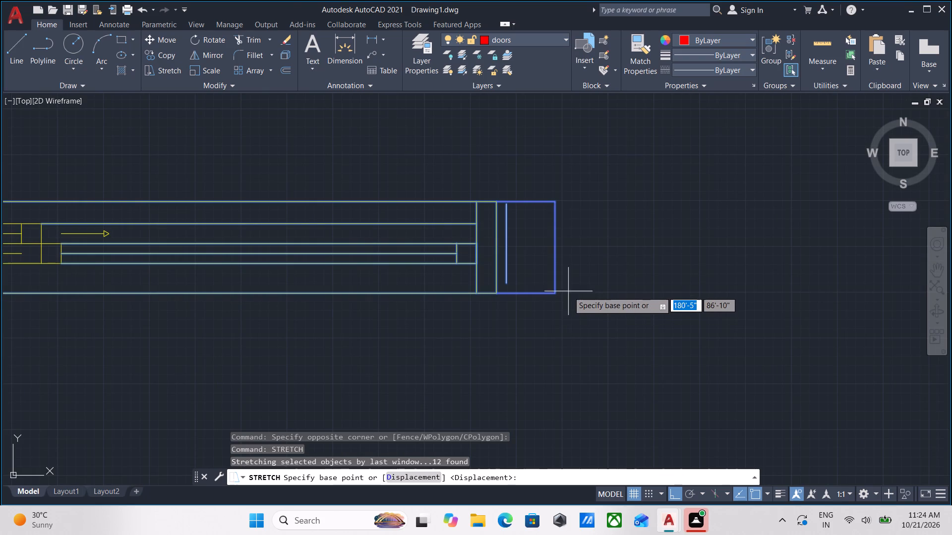
left_click(558, 293)
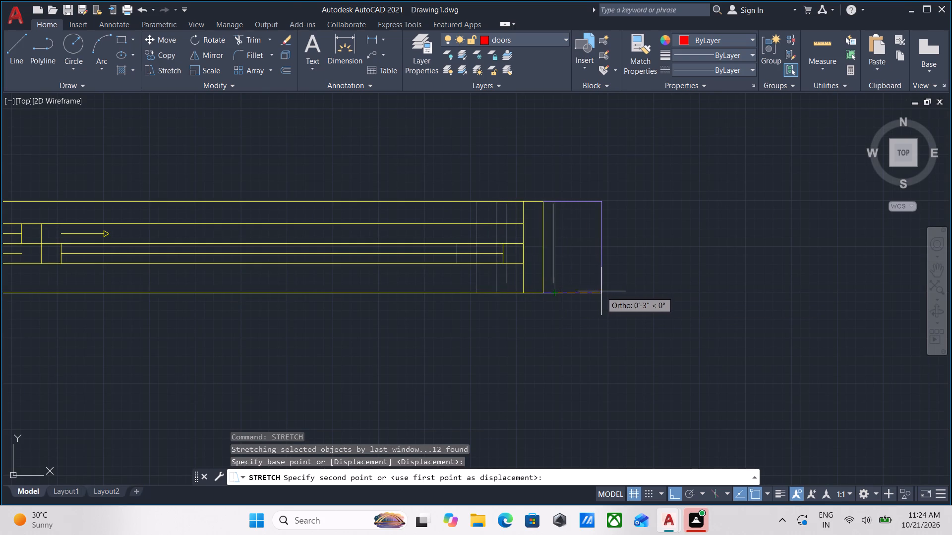
key("6")
key("shift+quotedbl")
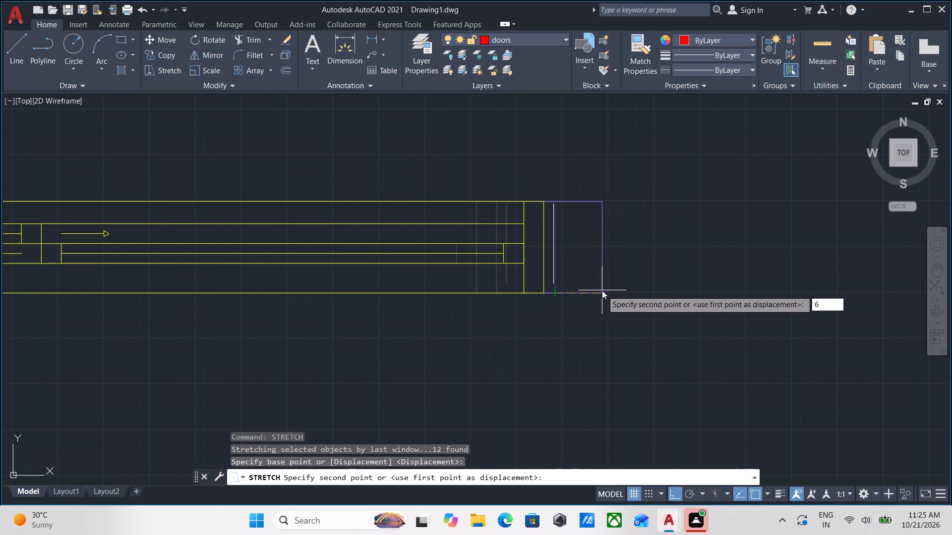
key("Return")
scroll(343, 355, "down", 1)
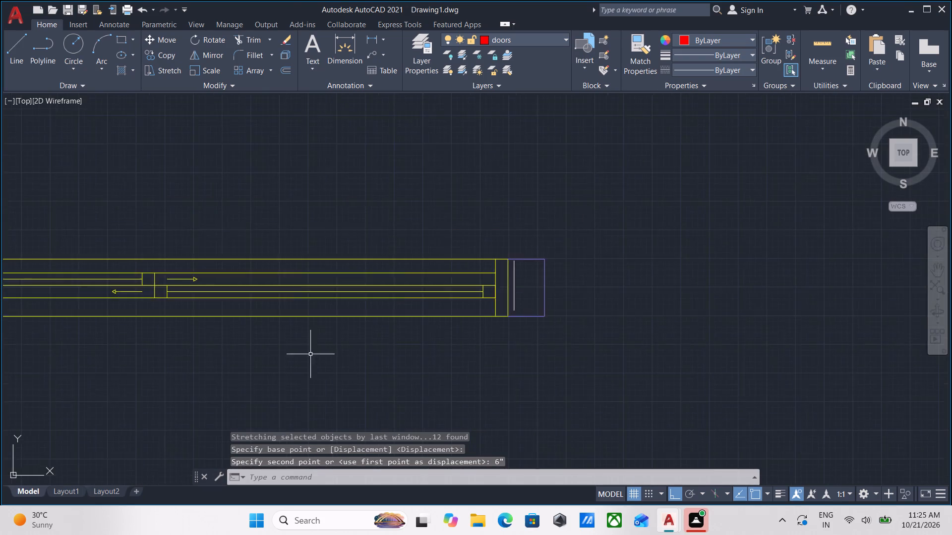
Check the unit's east part with a temporary linear dimension from the south edge beneath the central stile to the southeast corner.
middle_click_drag(315, 350, 422, 337)
key("Escape")
scroll(278, 353, "up", 1)
type("dli")
key("Return")
scroll(257, 246, "up", 1)
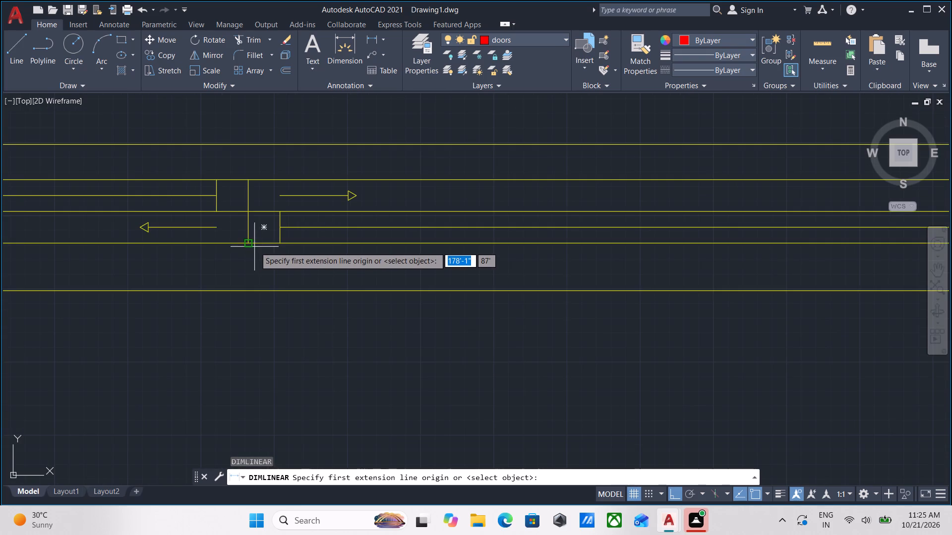
left_click(246, 287)
scroll(388, 283, "down", 1)
middle_click_drag(371, 293, 119, 295)
scroll(502, 331, "down", 2)
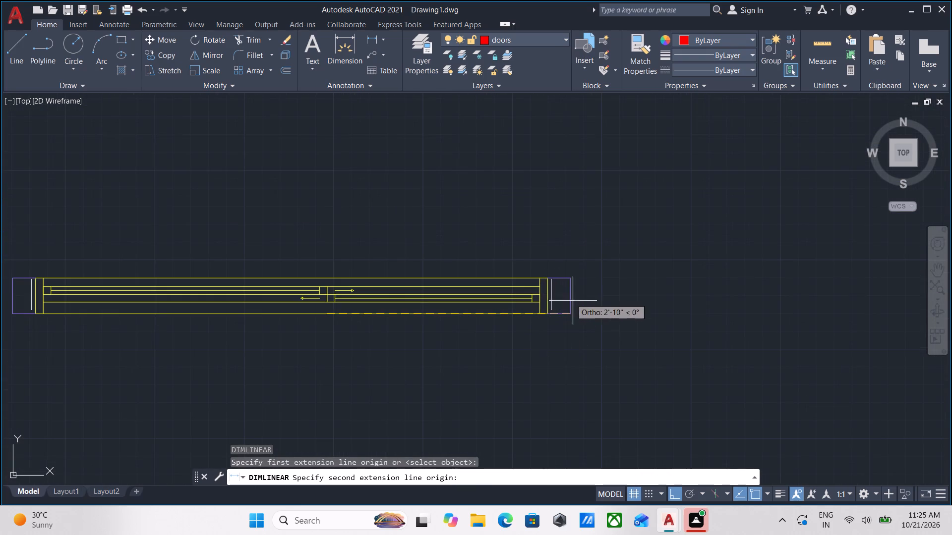
left_click(570, 316)
scroll(572, 341, "up", 2)
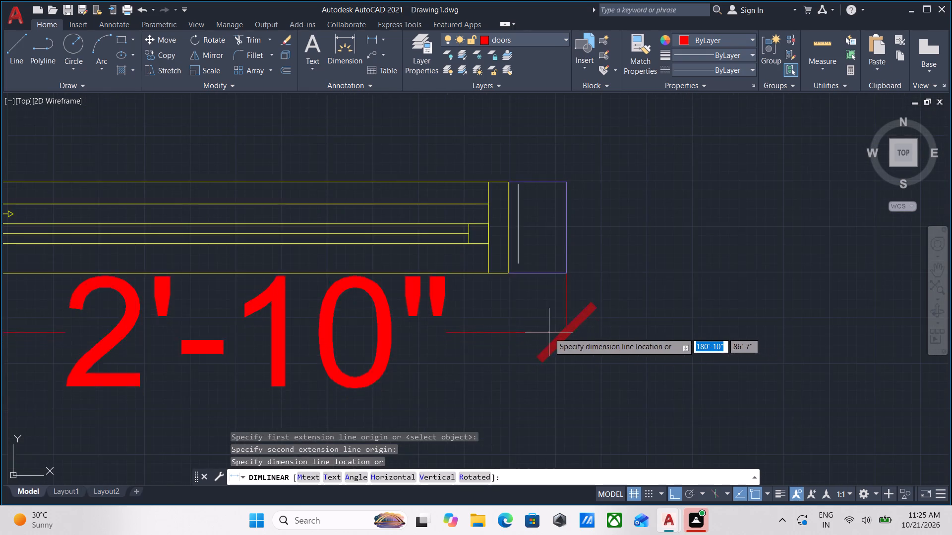
scroll(547, 332, "down", 1)
middle_click_drag(547, 332, 557, 342)
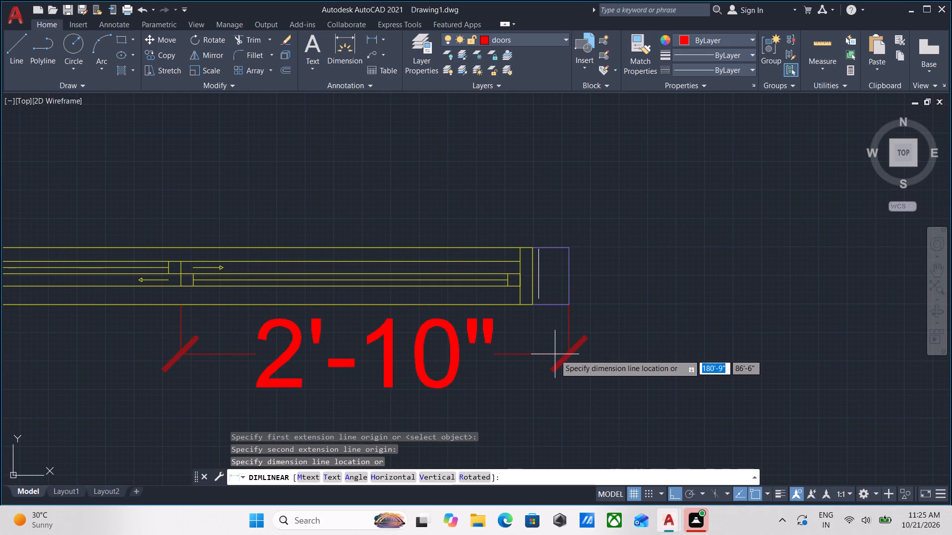
key("Escape")
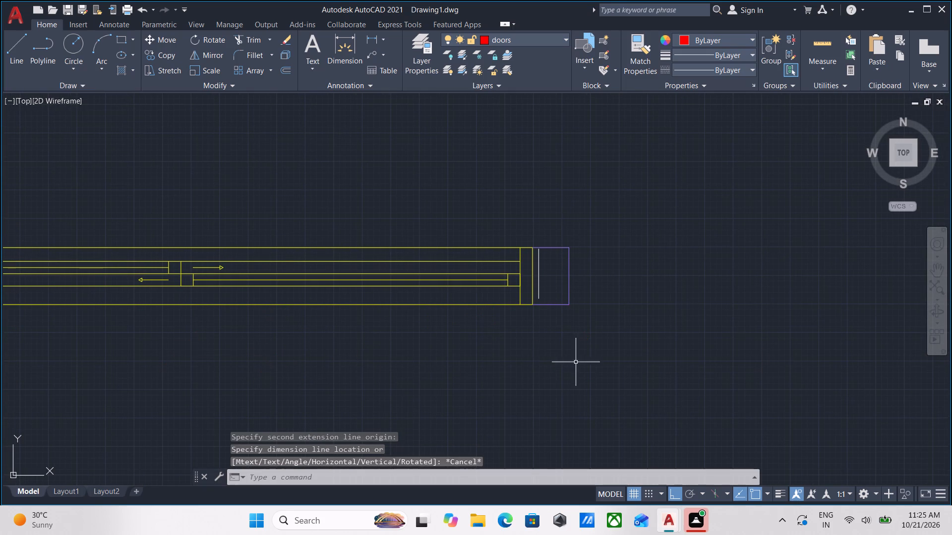
Stretch the east end of the unit copy a further 2" outward to the east from its southeast corner.
left_click(588, 369)
left_click(446, 190)
type("stre")
key("Return")
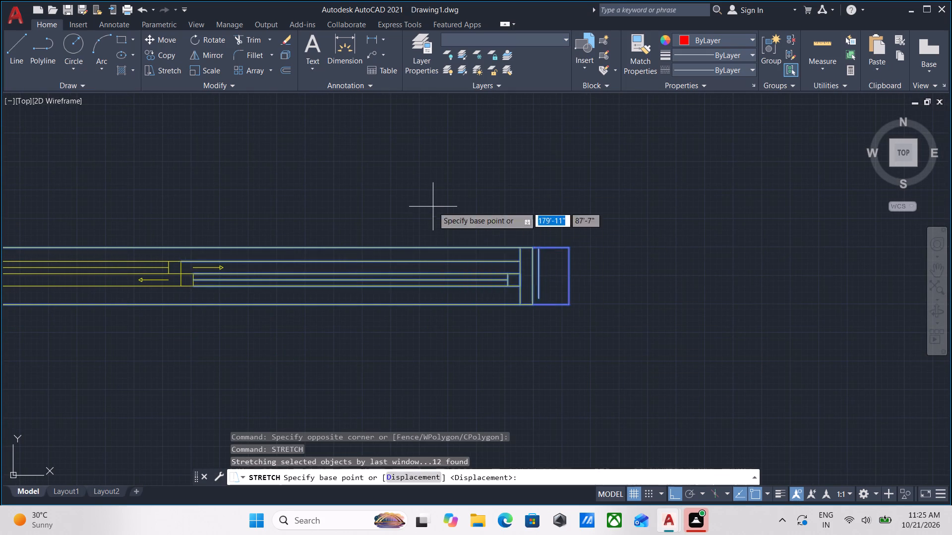
scroll(557, 318, "up", 2)
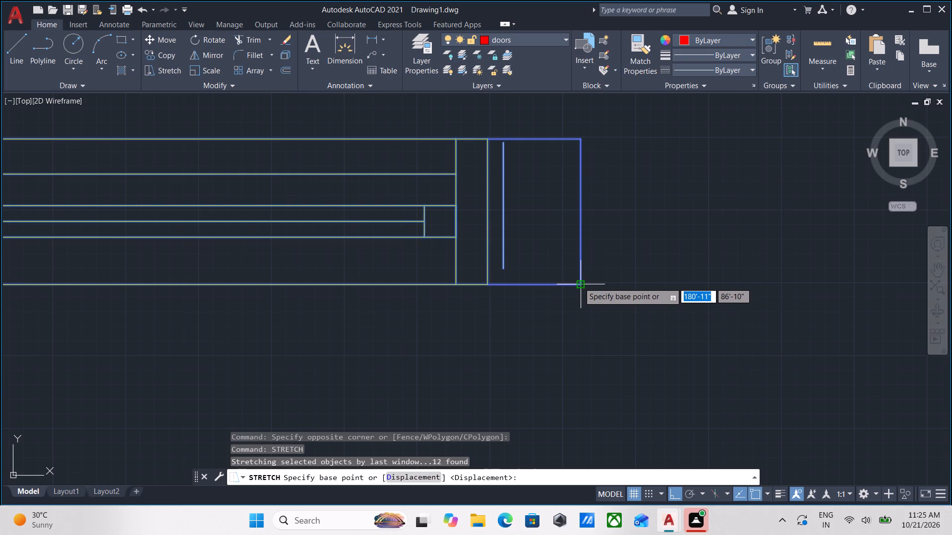
left_click(579, 282)
key("2")
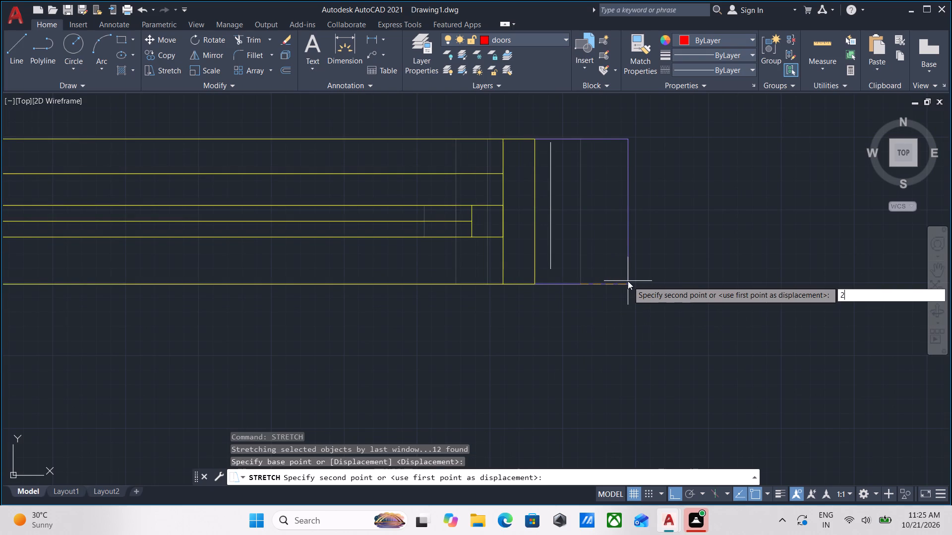
key("shift+quotedbl")
key("Return")
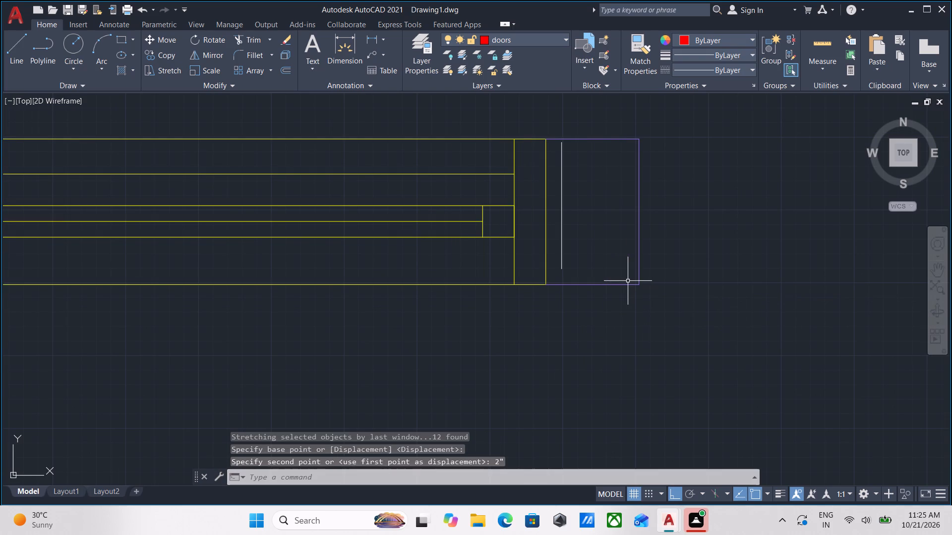
Add a linear dimension below the unit's east part, from the south edge beneath the central stile to the southeast corner.
scroll(600, 297, "down", 2)
middle_click_drag(441, 337, 635, 315)
key("Escape")
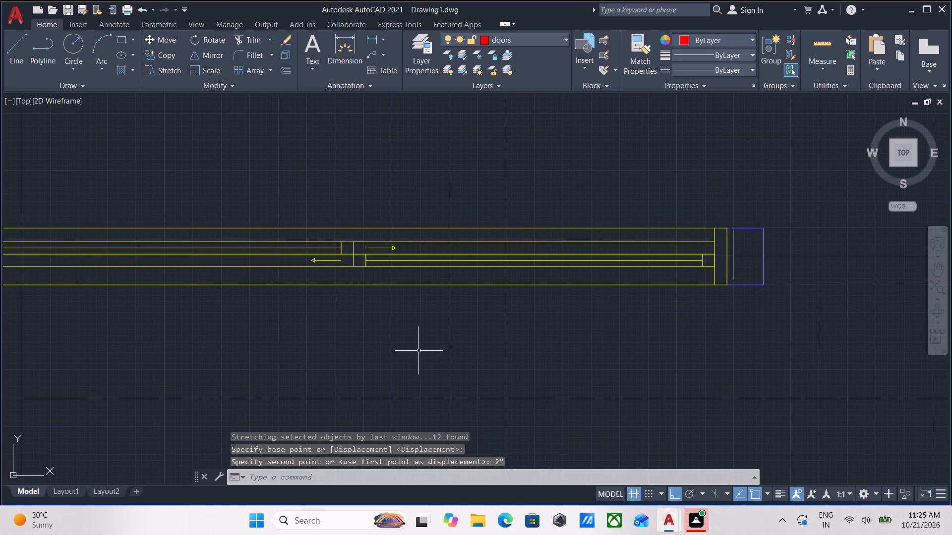
key("d")
type("li")
key("Return")
scroll(360, 281, "up", 1)
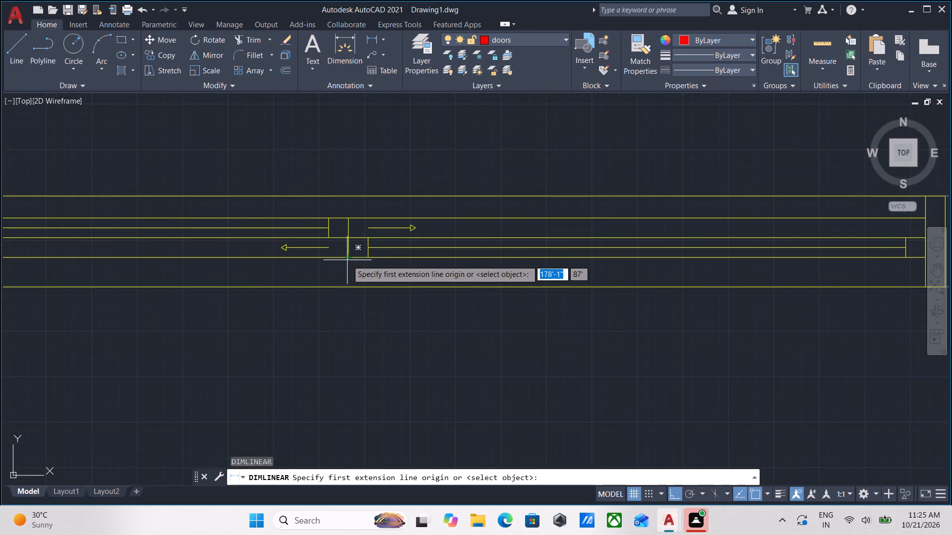
left_click(349, 285)
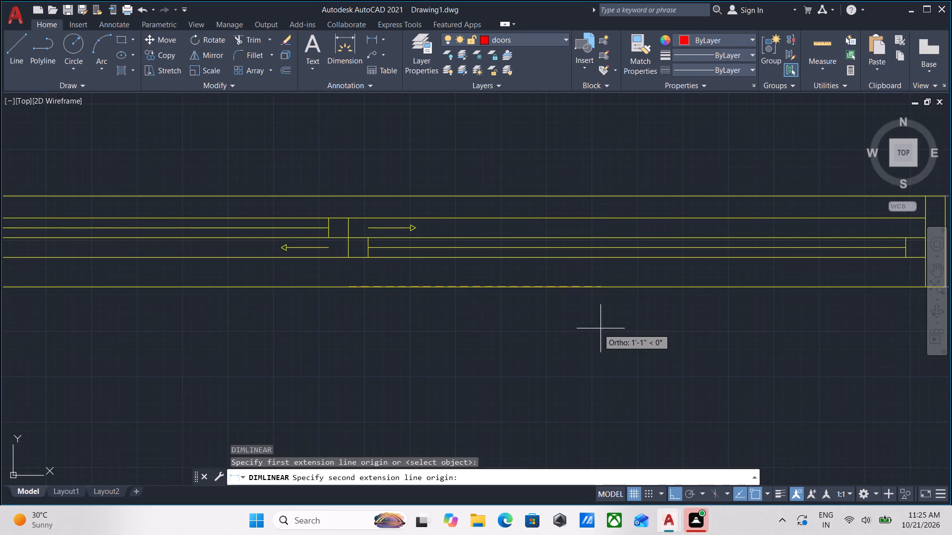
scroll(606, 326, "down", 1)
middle_click_drag(596, 330, 381, 334)
left_click(642, 306)
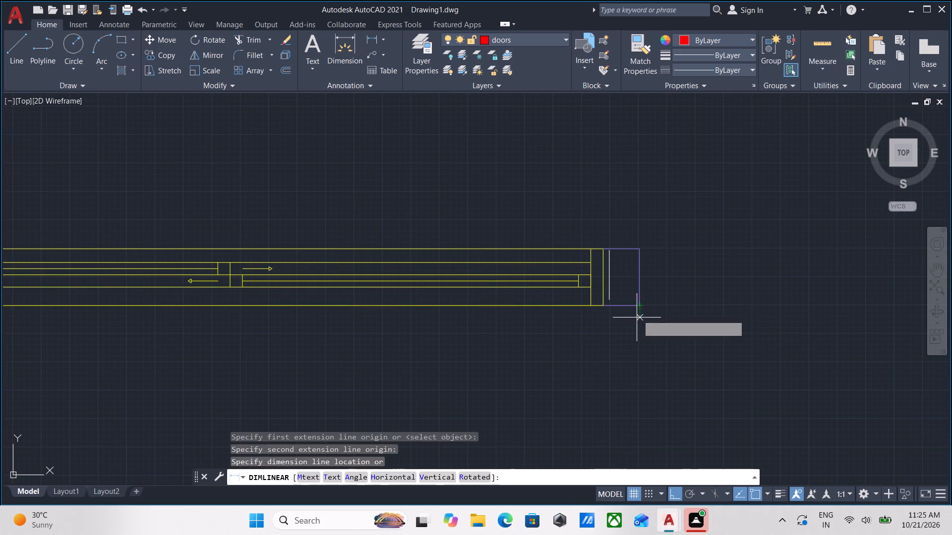
scroll(626, 336, "up", 1)
left_click(615, 355)
scroll(353, 341, "down", 1)
middle_click_drag(356, 340, 593, 308)
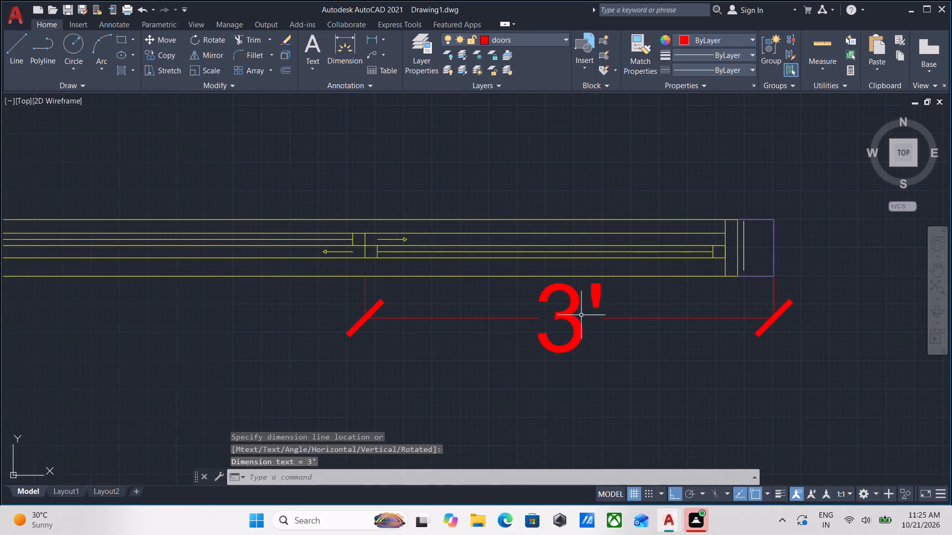
middle_click_drag(370, 330, 591, 317)
Erase the west half's sash and inner track lines, together with the west jamb and the white line beside it.
key("Escape")
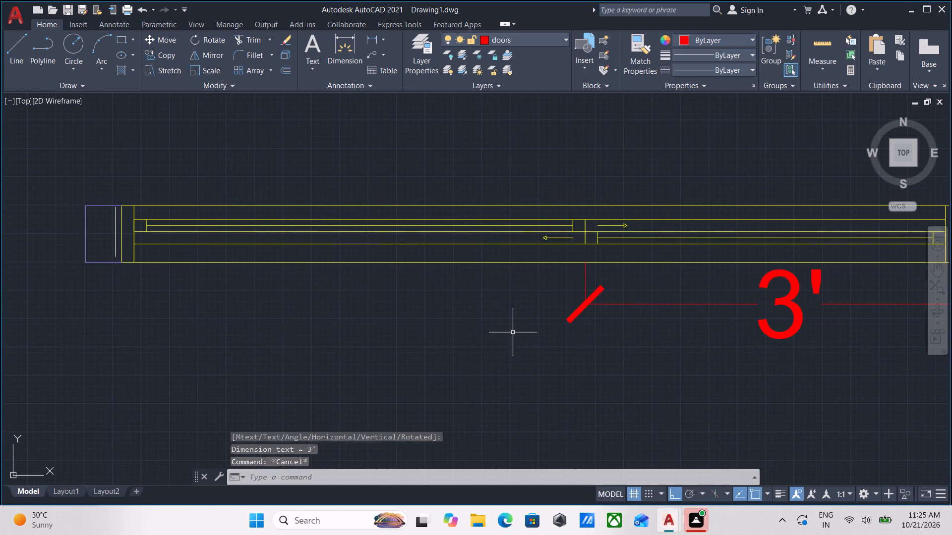
left_click(512, 333)
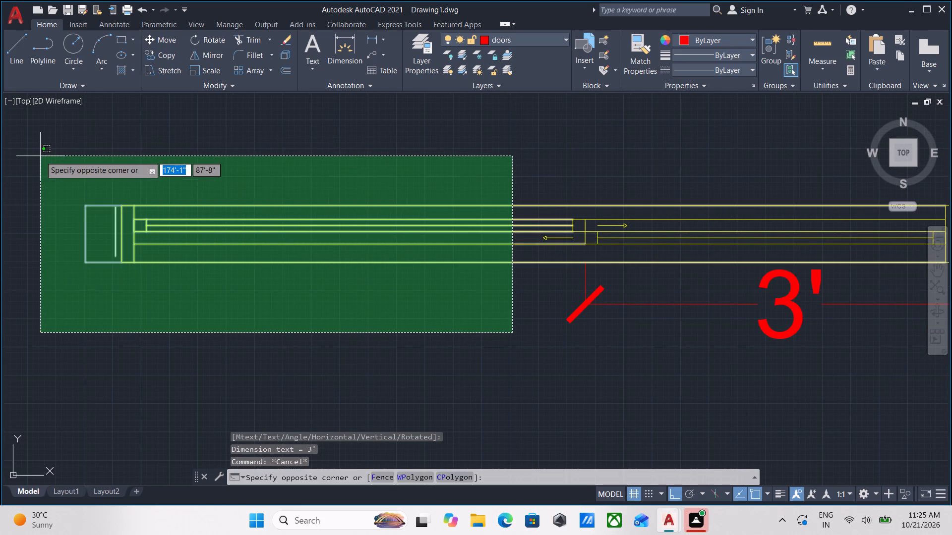
left_click(335, 359)
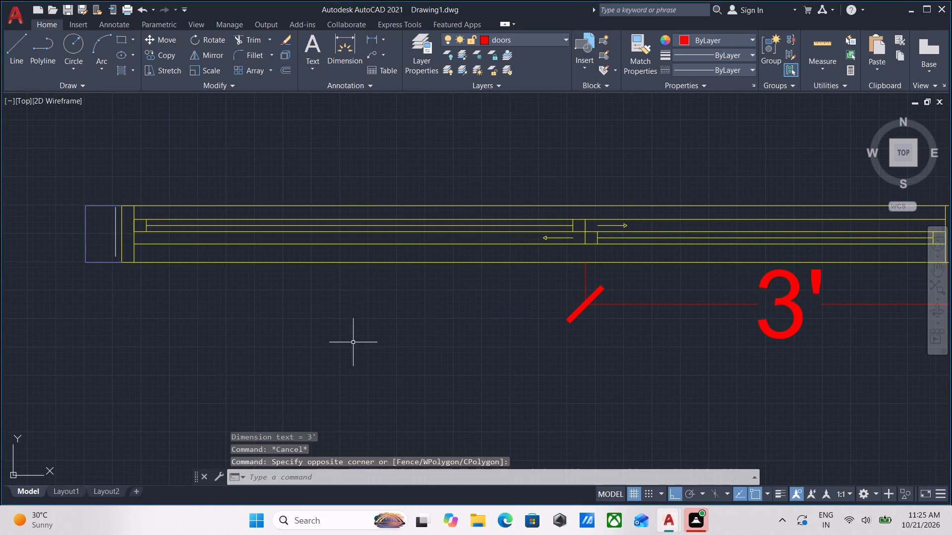
scroll(417, 252, "up", 1)
left_click(417, 252)
left_click(364, 190)
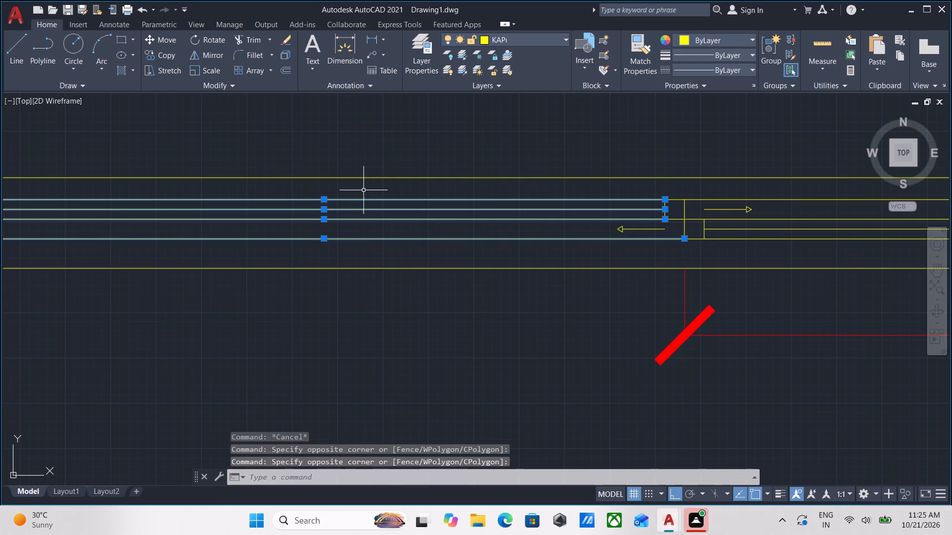
scroll(363, 190, "down", 2)
middle_click_drag(363, 190, 433, 230)
scroll(295, 257, "up", 2)
left_click(295, 257)
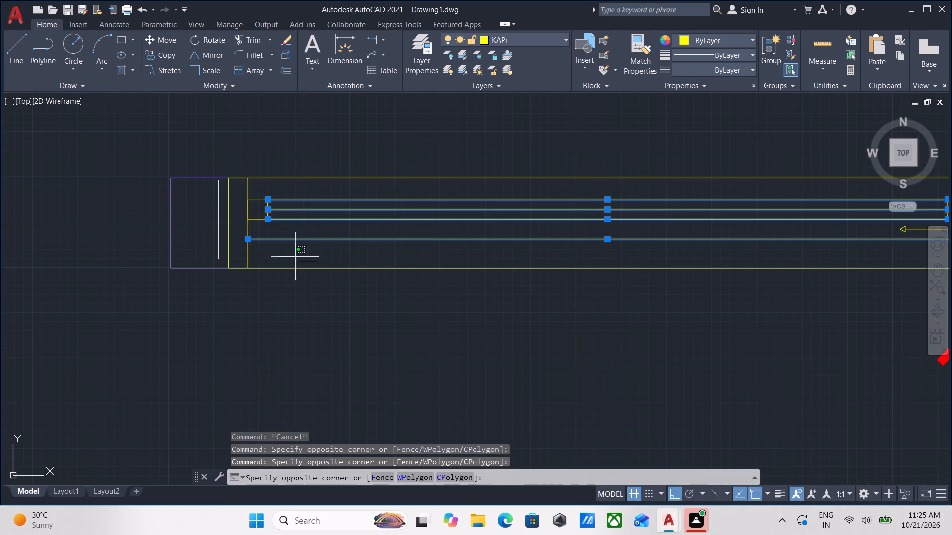
left_click(195, 185)
right_click(195, 185)
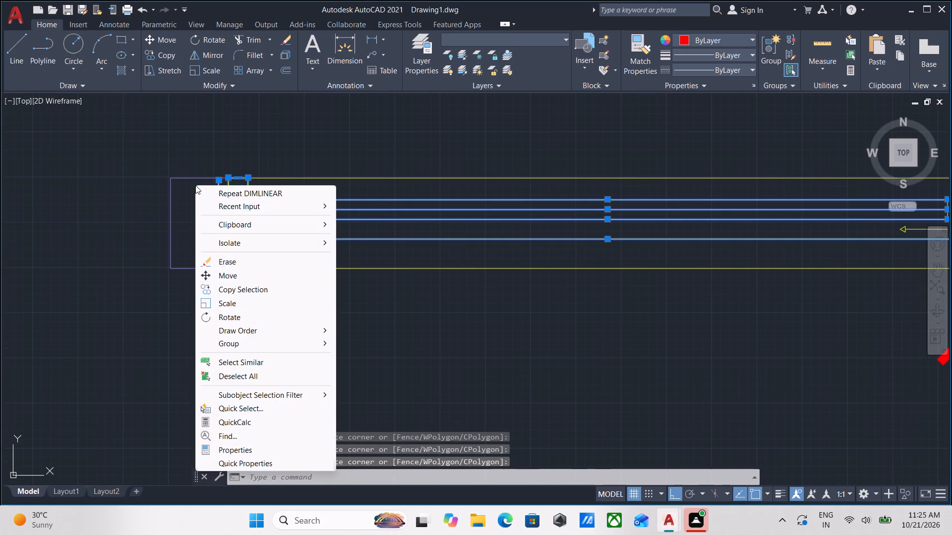
left_click(230, 265)
Shorten the unit's outer north line by moving its west endpoint to the point directly above the central stile line.
scroll(357, 272, "down", 2)
middle_click_drag(358, 272, 271, 280)
left_click(314, 208)
left_click(287, 250)
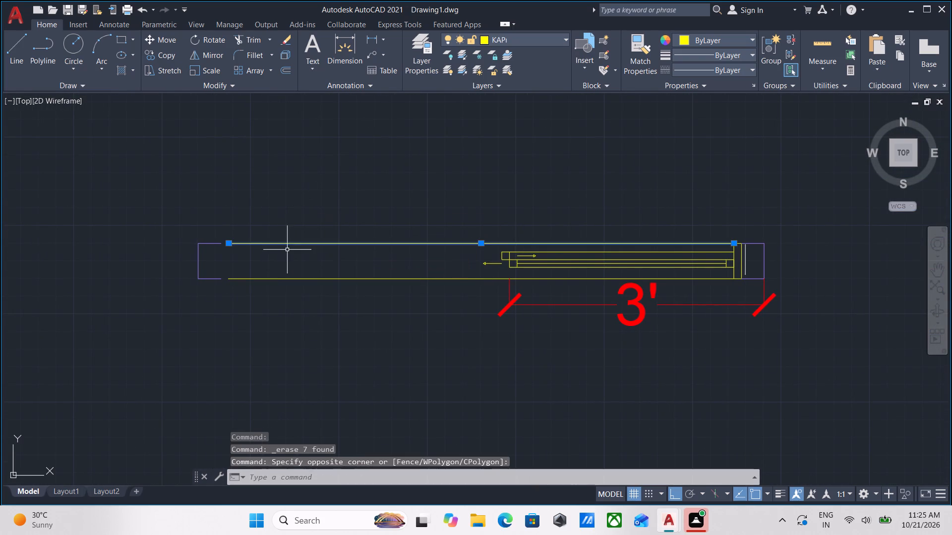
left_click(229, 243)
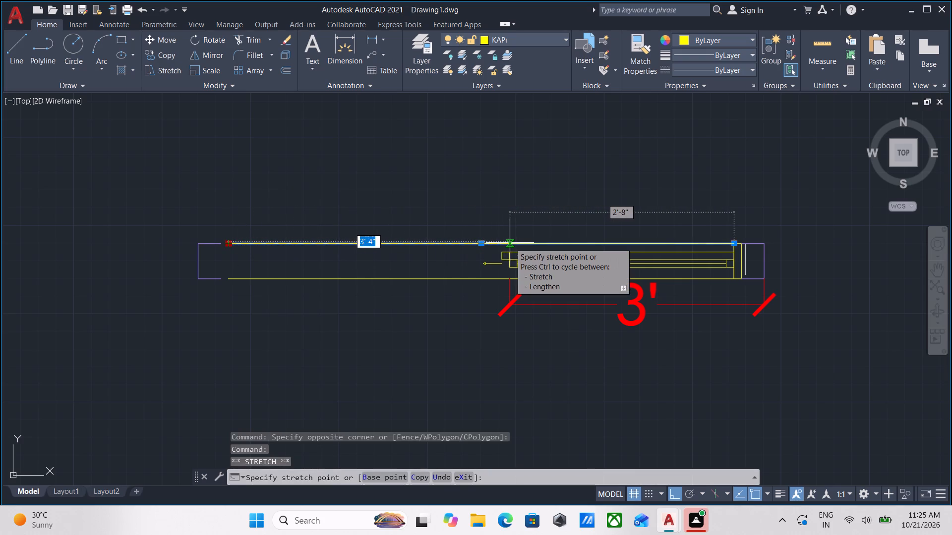
scroll(510, 243, "up", 2)
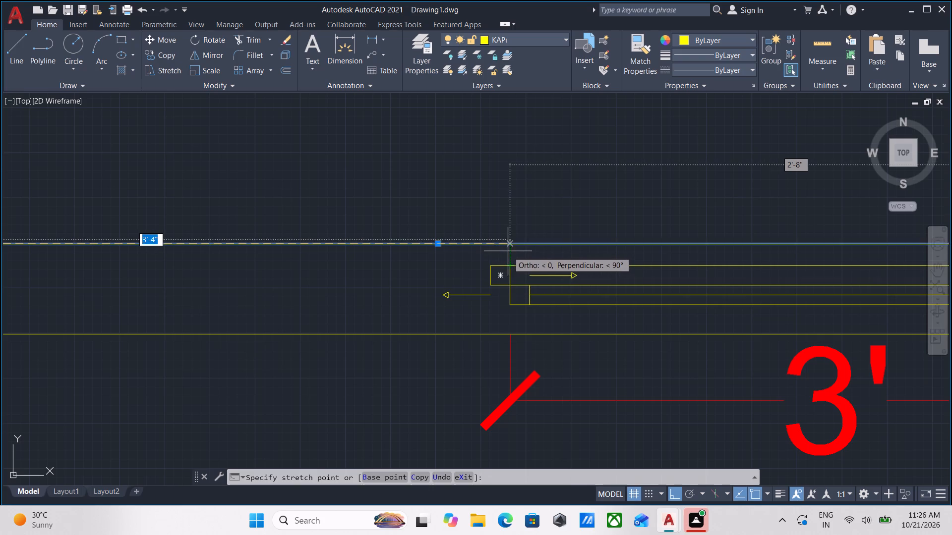
left_click(508, 251)
scroll(506, 272, "down", 1)
middle_click_drag(506, 272, 518, 212)
key("Escape")
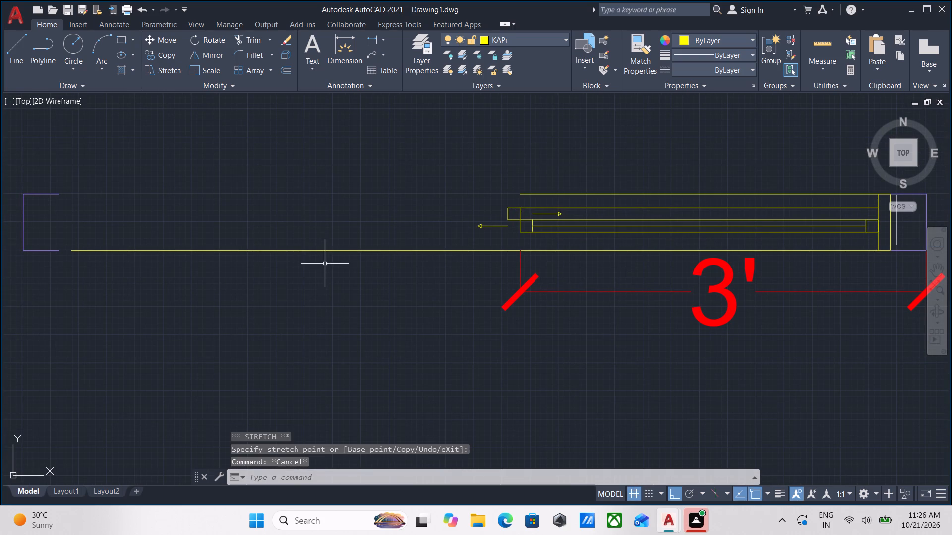
Shorten the unit's outer south line by moving its west endpoint to the point directly below the central stile line.
left_click(296, 228)
left_click(206, 287)
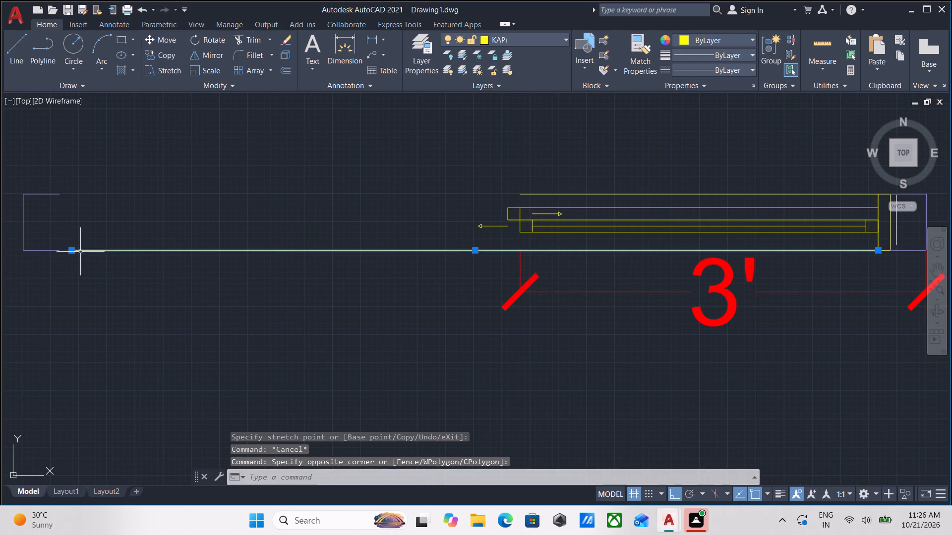
left_click(69, 250)
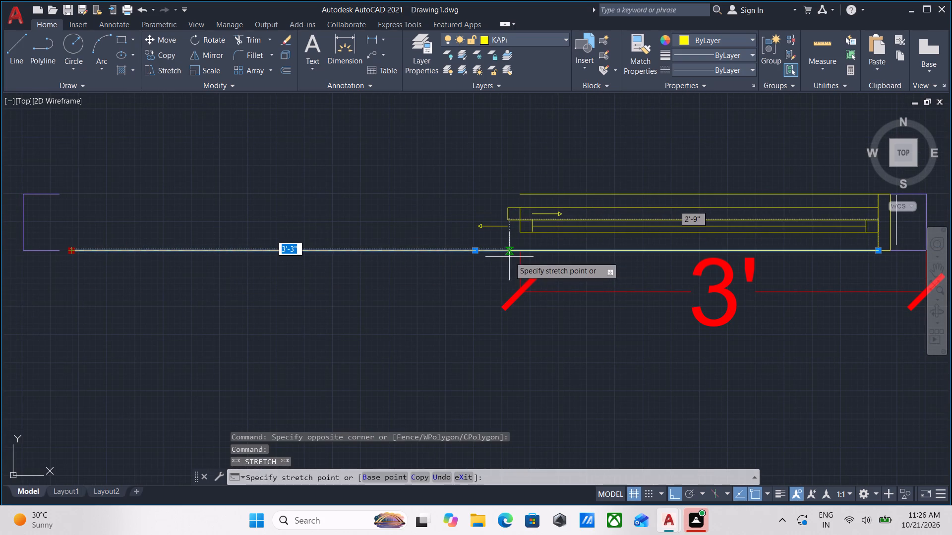
scroll(509, 257, "up", 2)
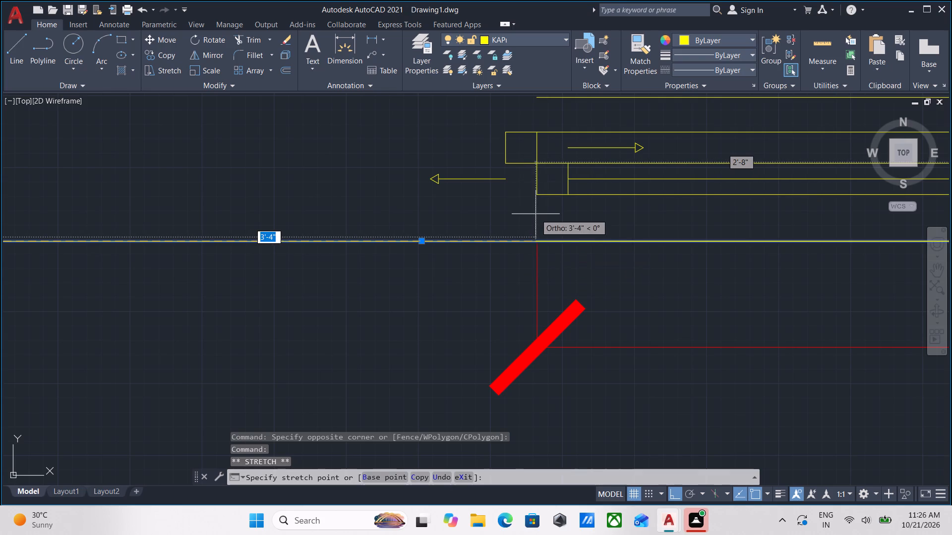
left_click(537, 241)
scroll(537, 241, "down", 4)
key("Escape")
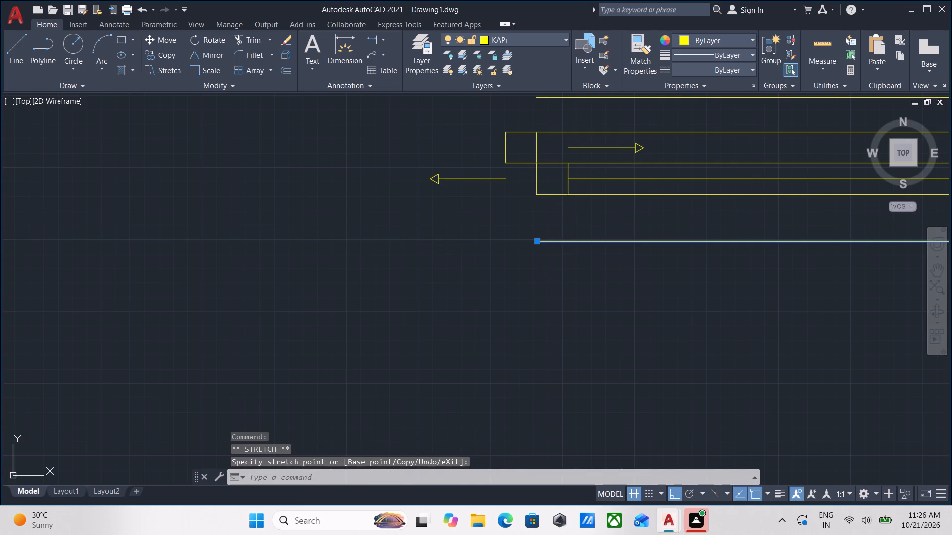
Erase the 1'-6" linear dimension below the unit's east part.
scroll(534, 243, "down", 4)
scroll(535, 233, "up", 3)
scroll(505, 252, "down", 1)
middle_click_drag(504, 252, 260, 242)
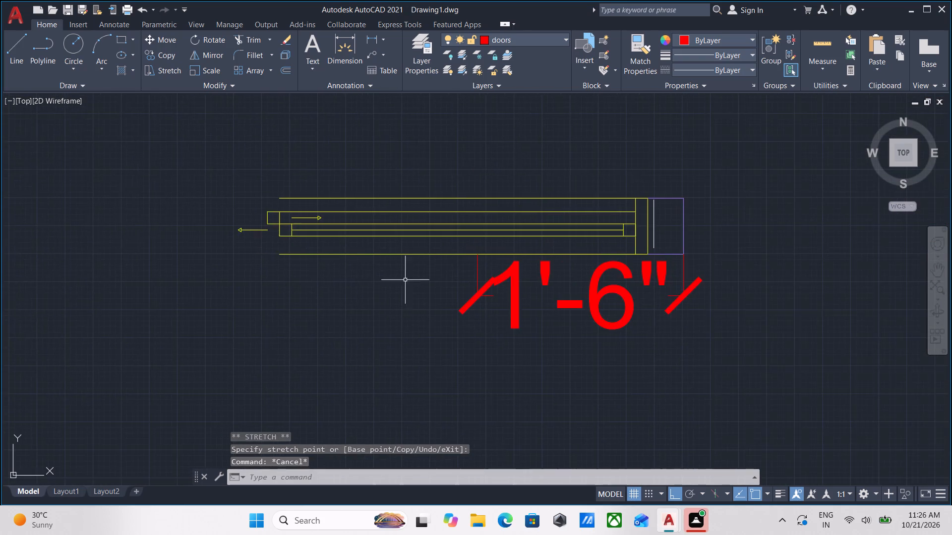
scroll(417, 281, "down", 2)
scroll(600, 339, "up", 2)
left_click_drag(530, 318, 519, 316)
left_click(151, 230)
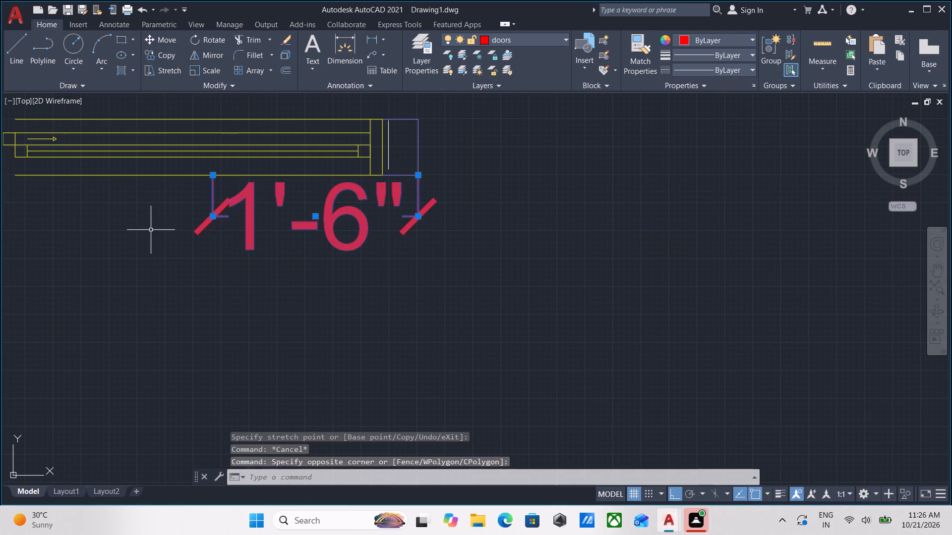
right_click(151, 230)
left_click(194, 277)
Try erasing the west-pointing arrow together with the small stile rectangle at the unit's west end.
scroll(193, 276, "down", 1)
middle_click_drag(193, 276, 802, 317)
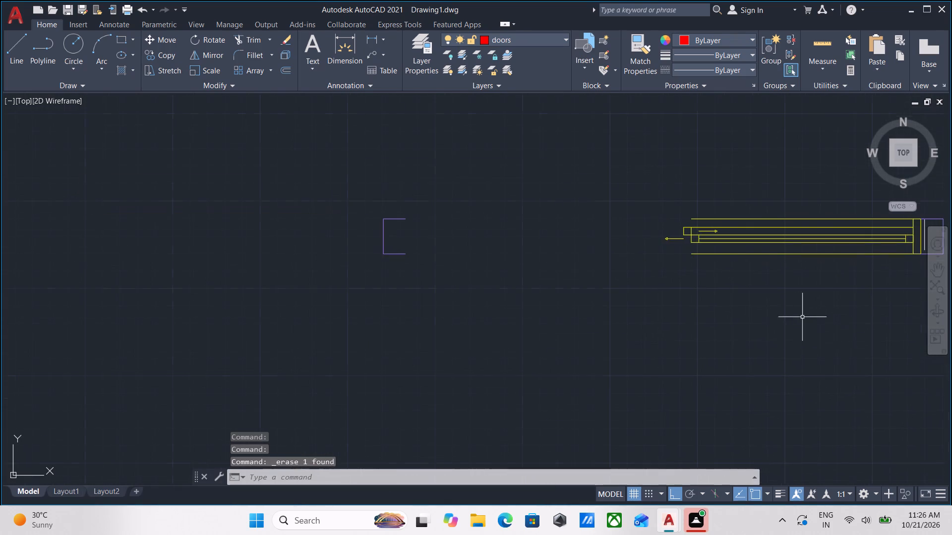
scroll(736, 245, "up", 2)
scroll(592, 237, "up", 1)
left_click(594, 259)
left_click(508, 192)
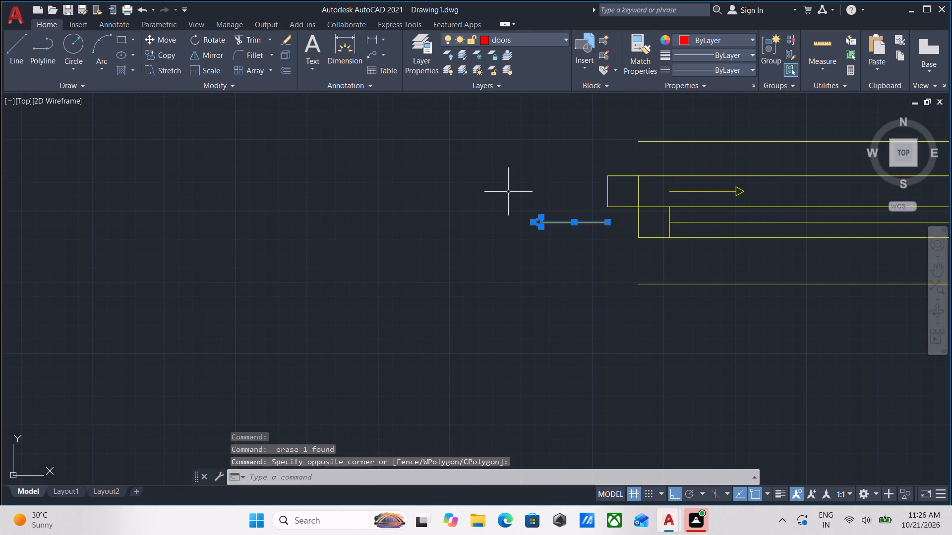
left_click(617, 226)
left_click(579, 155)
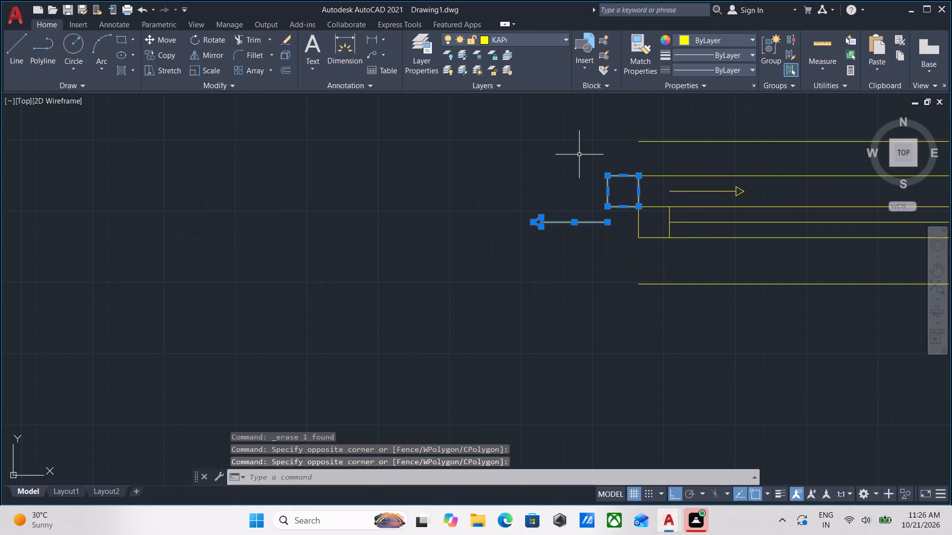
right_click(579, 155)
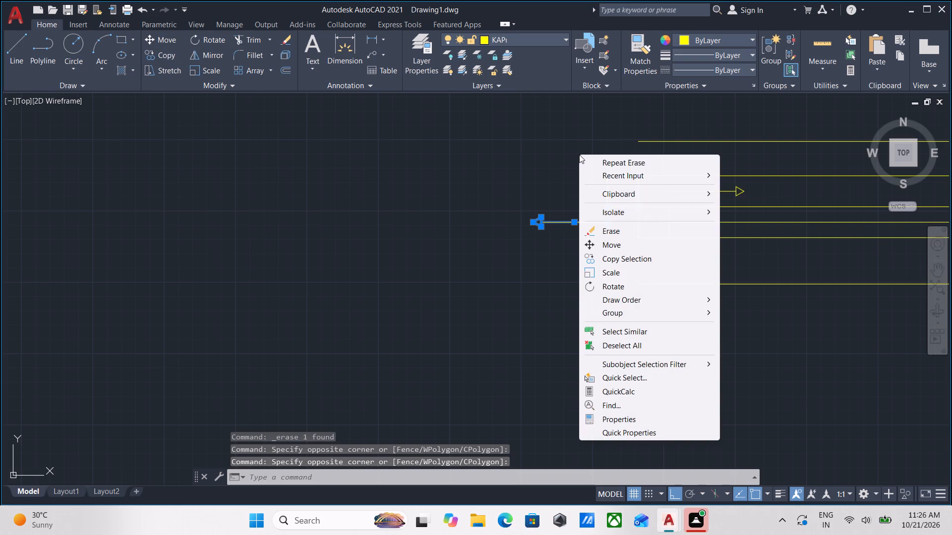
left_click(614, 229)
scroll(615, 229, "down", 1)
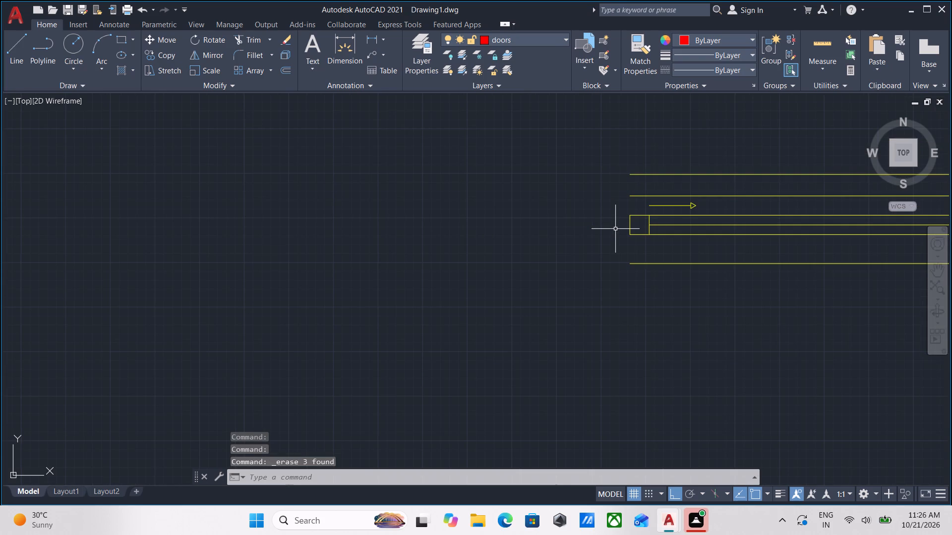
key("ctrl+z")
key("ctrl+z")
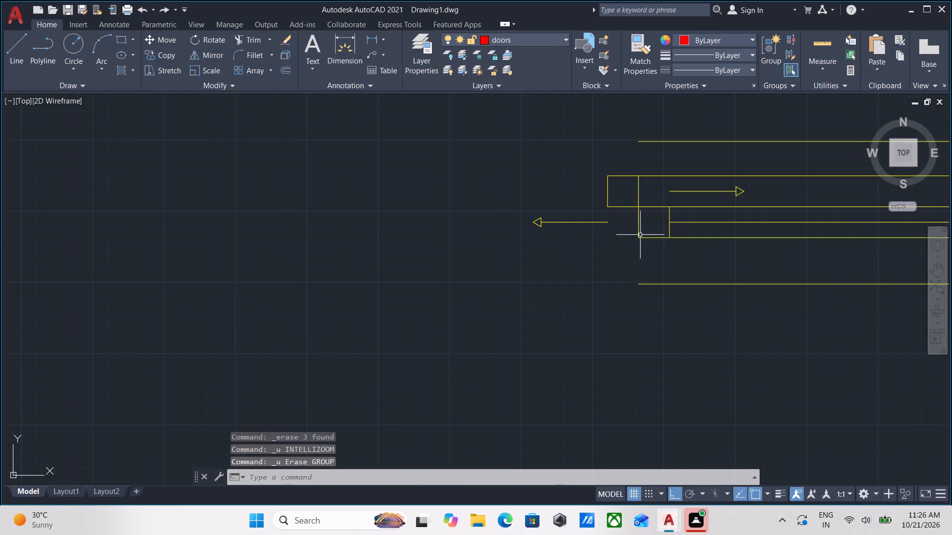
Erase only the west-pointing arrow beside the central stile, keeping the stile rectangle.
left_click(589, 248)
left_click(504, 168)
right_click(502, 168)
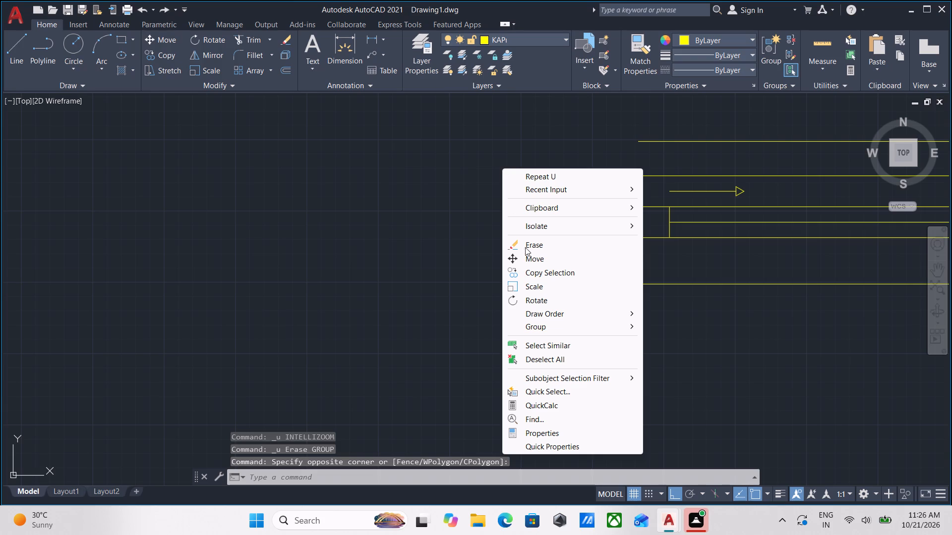
left_click(528, 248)
Erase the leftover purple three-sided end frame standing apart at the unit's far west end.
scroll(528, 248, "down", 4)
middle_click_drag(539, 249, 441, 254)
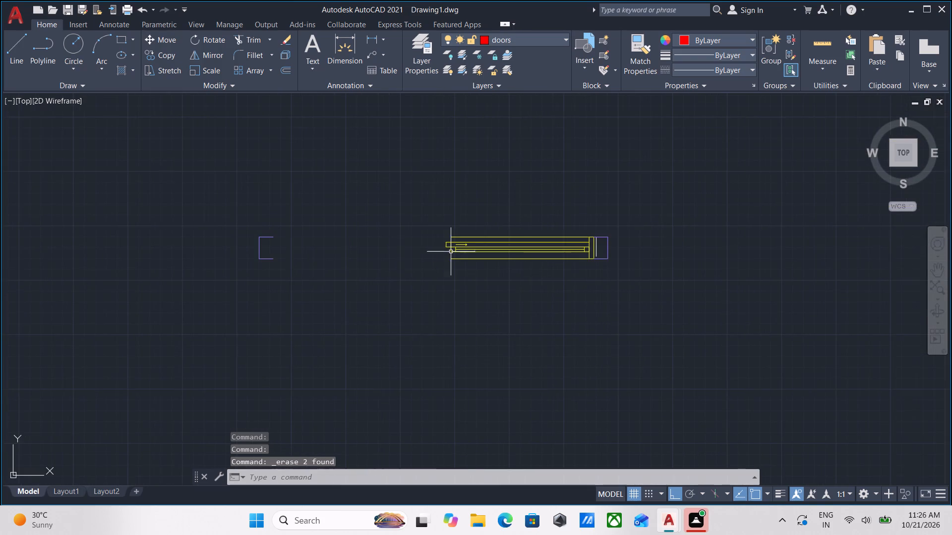
scroll(443, 256, "up", 2)
middle_click_drag(850, 315, 782, 339)
scroll(682, 380, "down", 2)
middle_click_drag(479, 380, 572, 357)
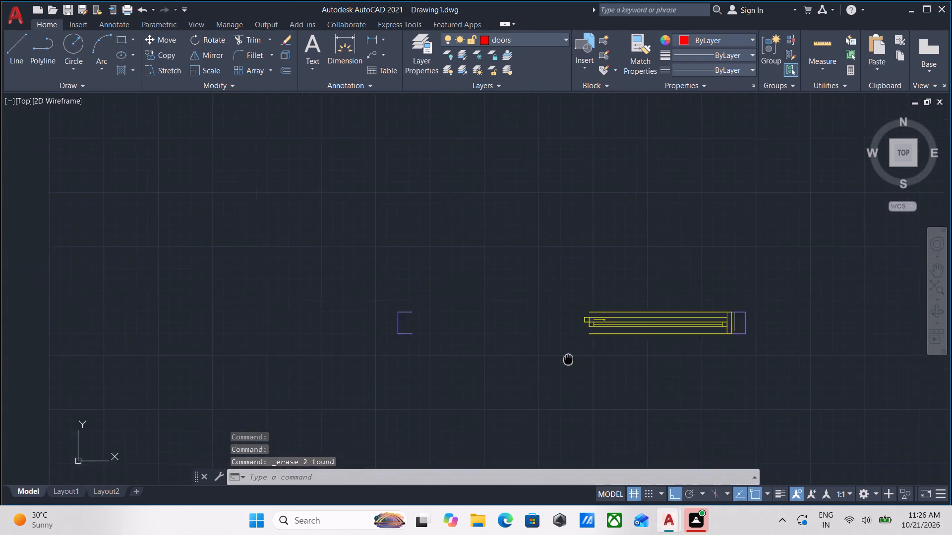
middle_click_drag(572, 357, 572, 357)
scroll(440, 343, "up", 3)
left_click_drag(449, 333, 430, 314)
left_click(356, 158)
right_click(356, 158)
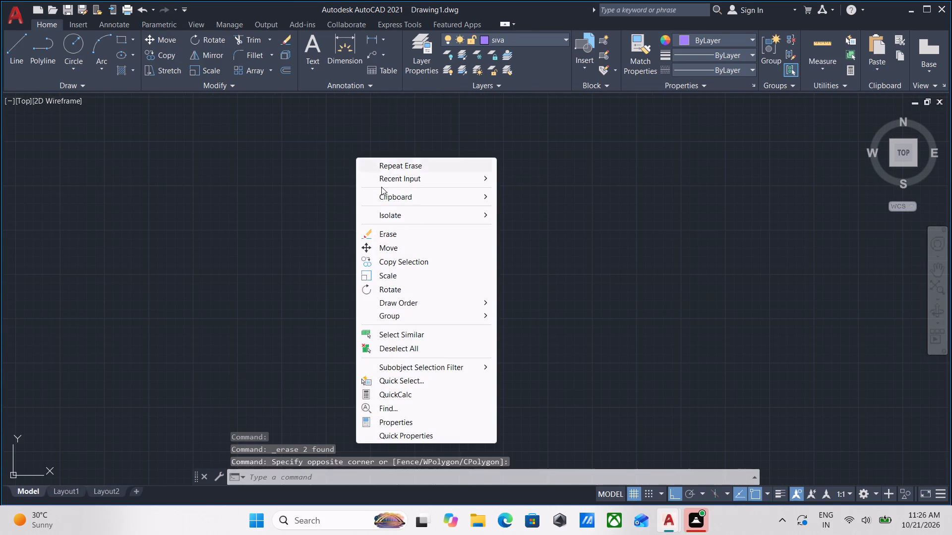
left_click(419, 232)
Group all the remaining east-half objects, from the central stile rectangles to the purple end frame.
scroll(420, 231, "down", 6)
middle_click_drag(467, 256, 417, 267)
scroll(515, 282, "up", 2)
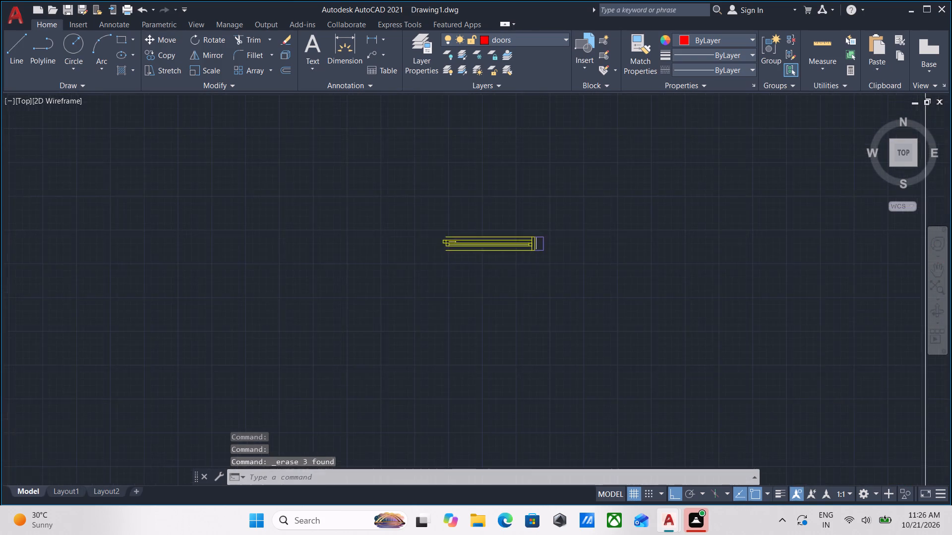
middle_click_drag(556, 256, 582, 319)
left_click(604, 308)
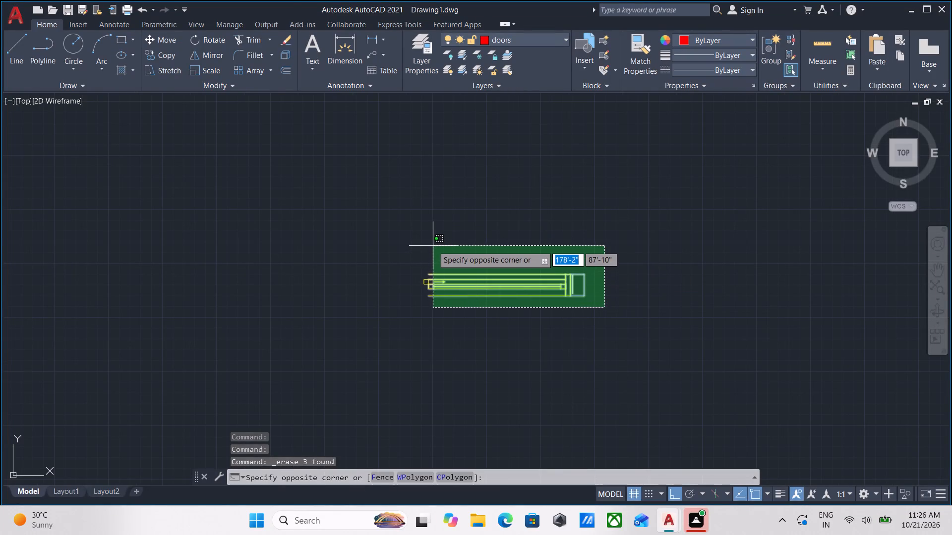
scroll(436, 244, "up", 3)
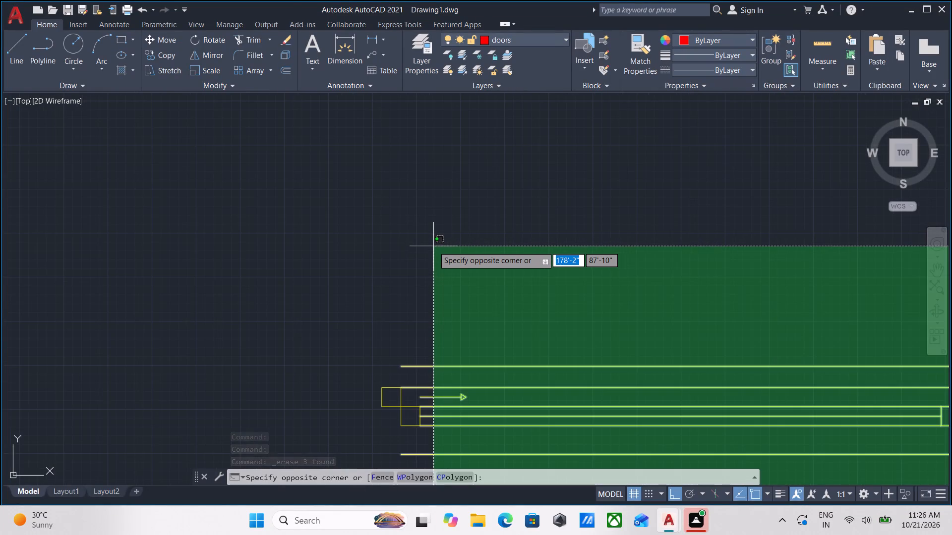
middle_click_drag(432, 247, 368, 246)
middle_click(367, 246)
left_click(311, 246)
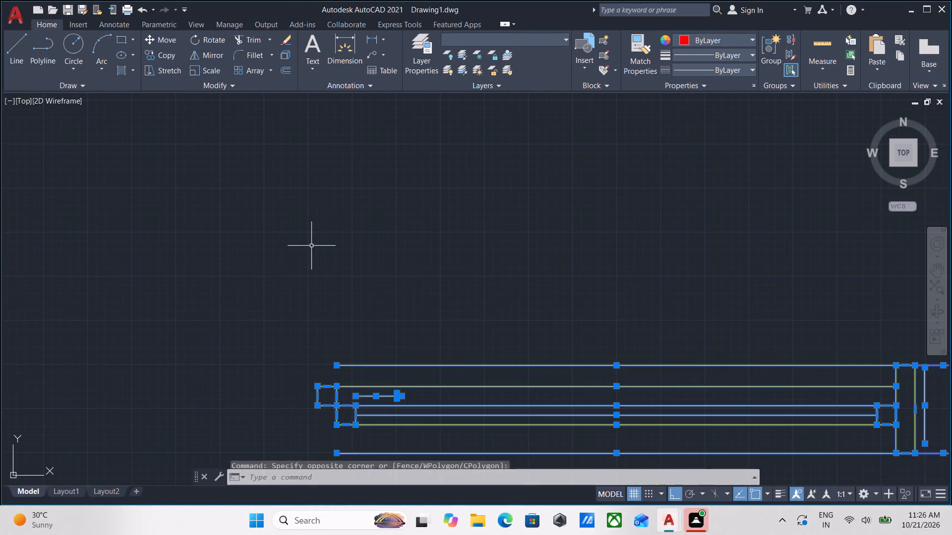
middle_click_drag(311, 246, 449, 183)
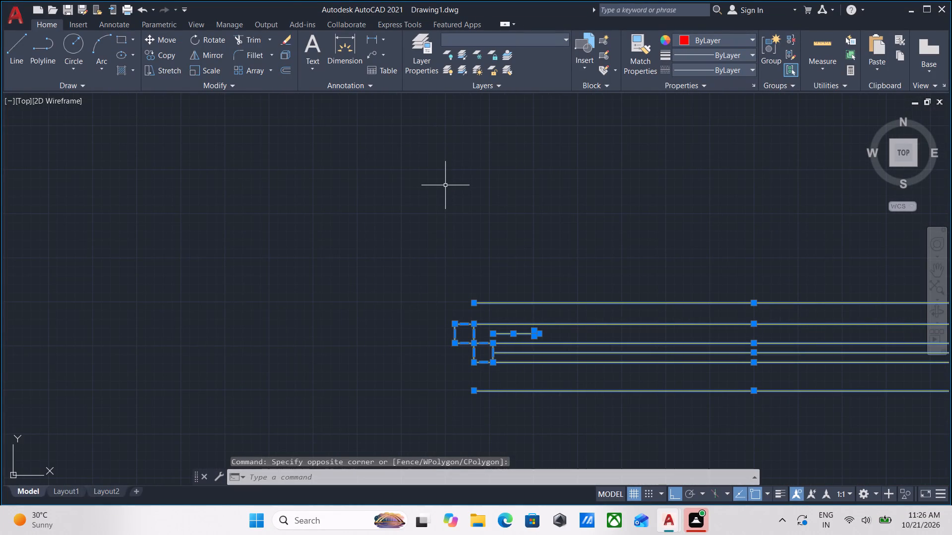
key("g")
key("Return")
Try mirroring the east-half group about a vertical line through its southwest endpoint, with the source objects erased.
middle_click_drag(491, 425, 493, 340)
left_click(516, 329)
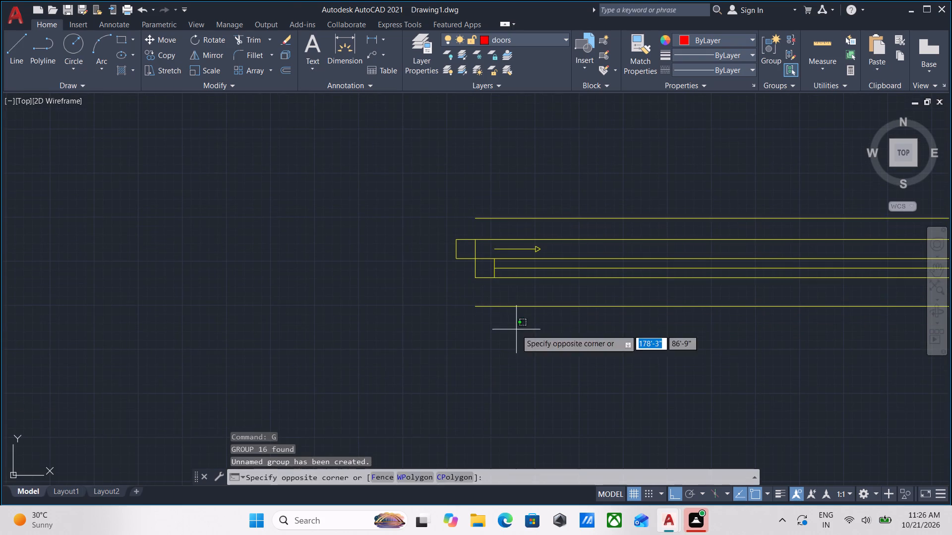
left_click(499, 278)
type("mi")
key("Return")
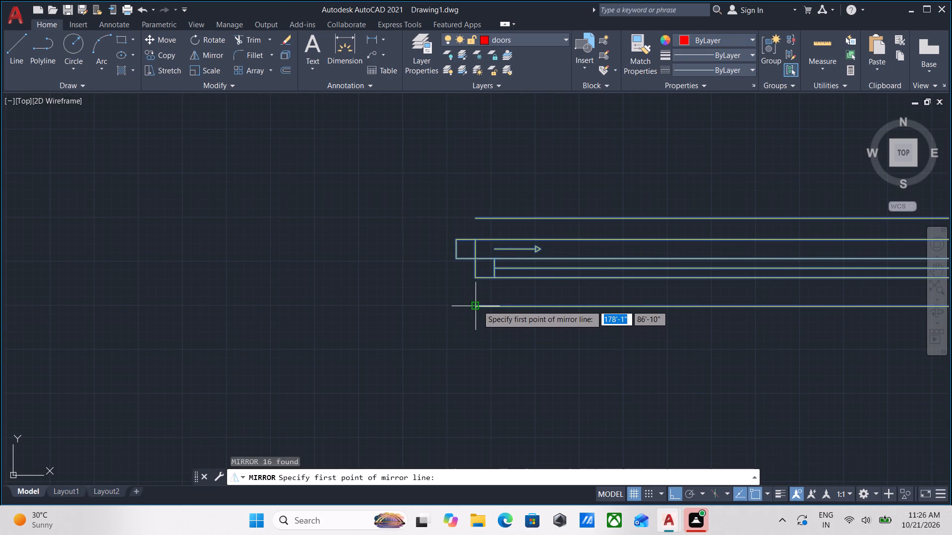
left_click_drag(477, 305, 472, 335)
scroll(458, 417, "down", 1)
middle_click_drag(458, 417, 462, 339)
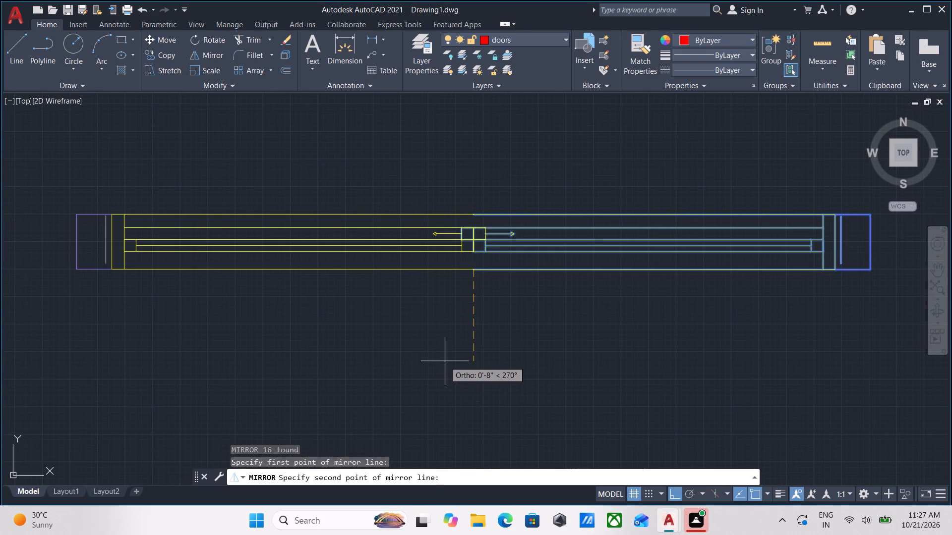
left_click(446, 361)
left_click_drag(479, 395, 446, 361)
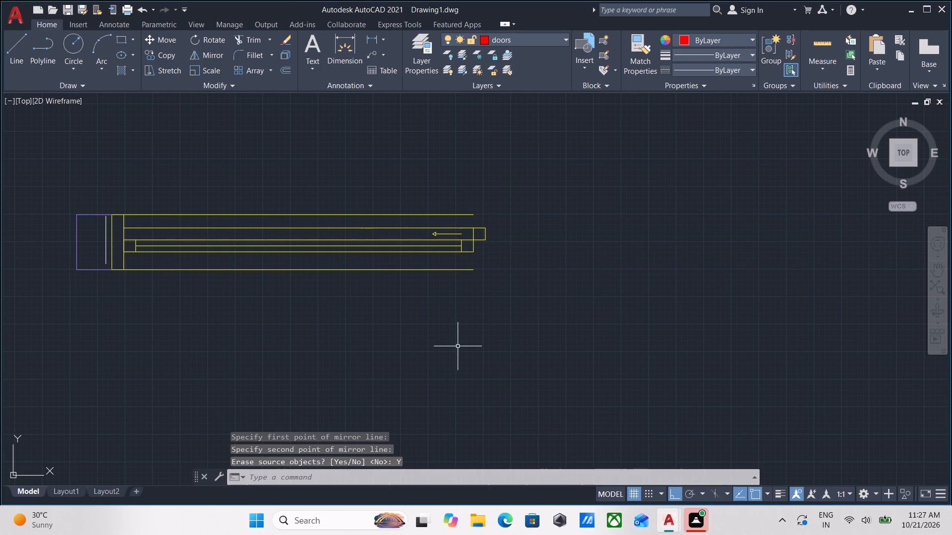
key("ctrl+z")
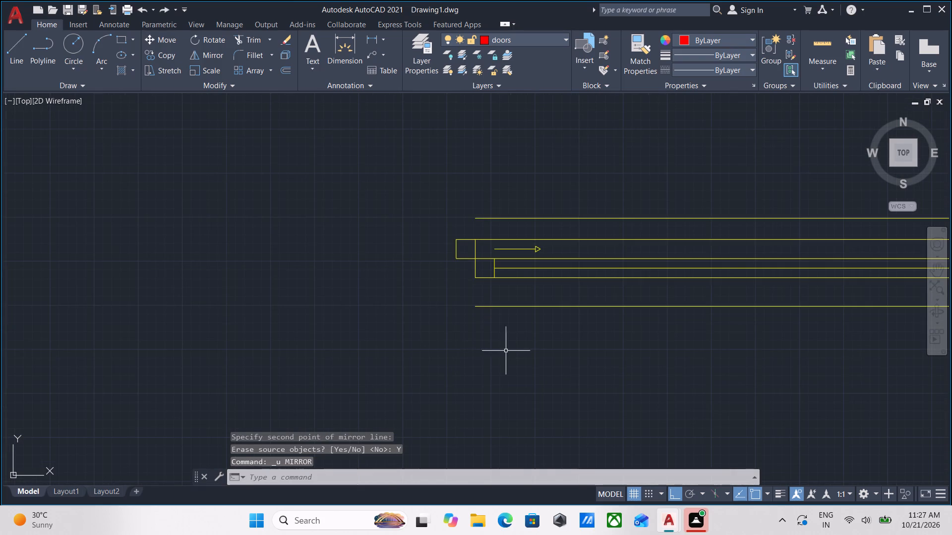
Mirror the east-half group westward about a vertical line through its outer south line's west endpoint, keeping the source objects.
scroll(515, 353, "down", 3)
left_click_drag(683, 385, 667, 373)
left_click(522, 270)
scroll(513, 365, "up", 2)
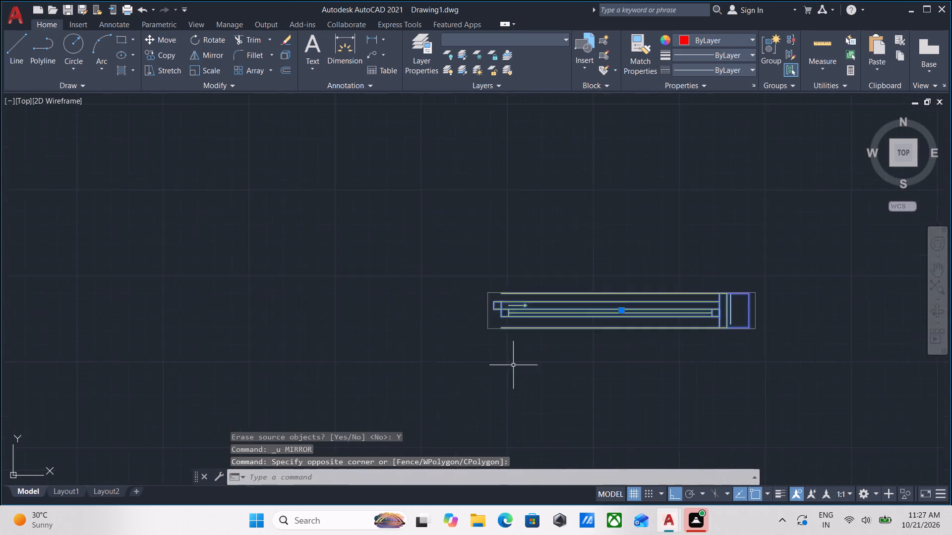
scroll(513, 365, "up", 1)
type("mi")
key("Return")
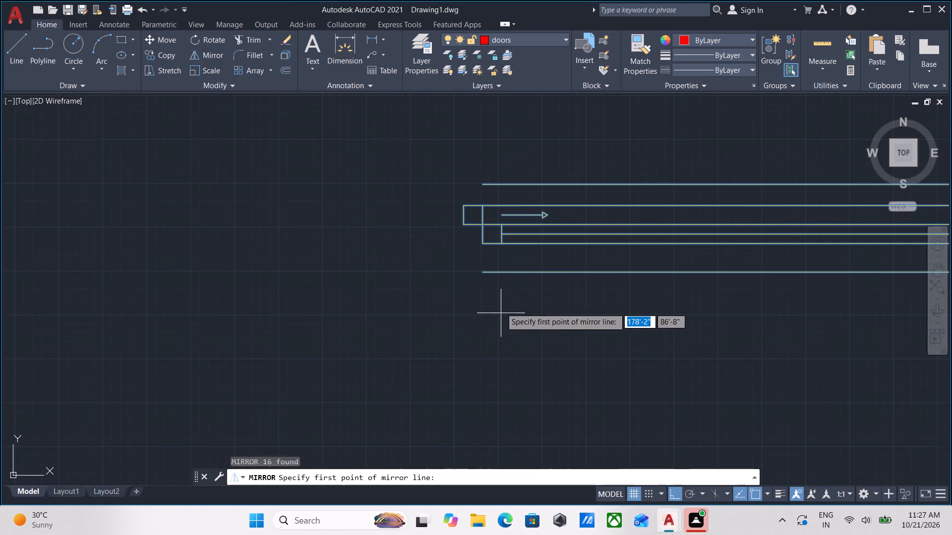
left_click(483, 273)
left_click(480, 347)
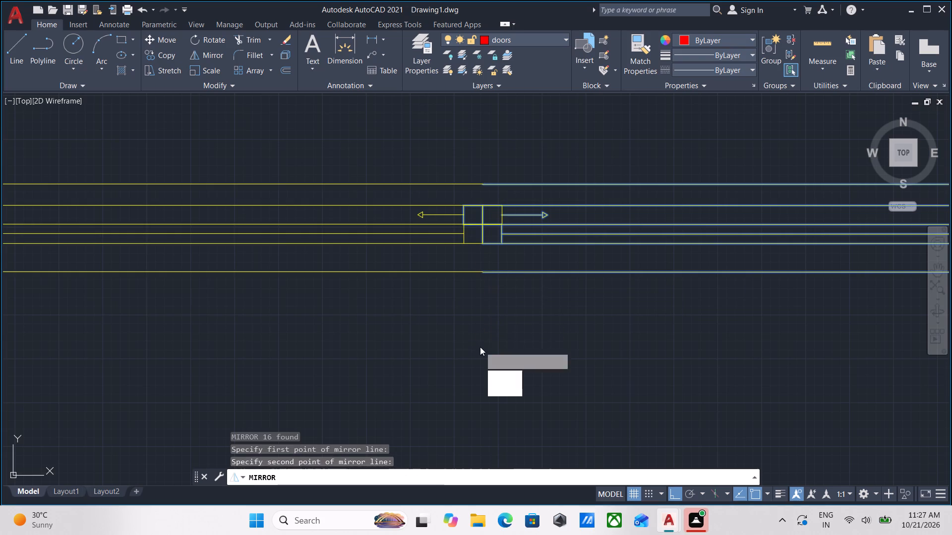
left_click_drag(506, 388, 480, 347)
Check the complete sliding unit's overall length with a linear dimension preview from its southwest corner to its southeast corner.
scroll(501, 317, "down", 4)
middle_click_drag(537, 318, 592, 256)
middle_click_drag(485, 302, 483, 343)
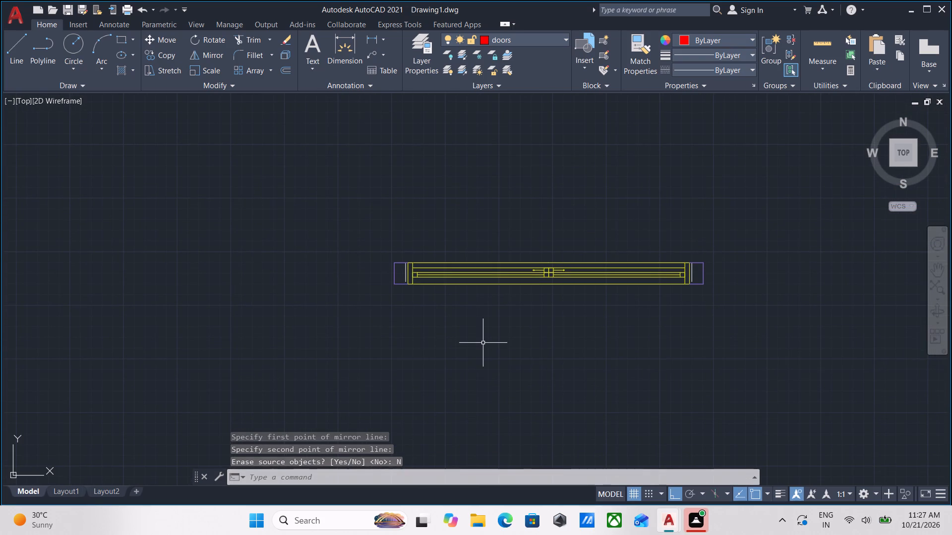
type("dli")
key("Return")
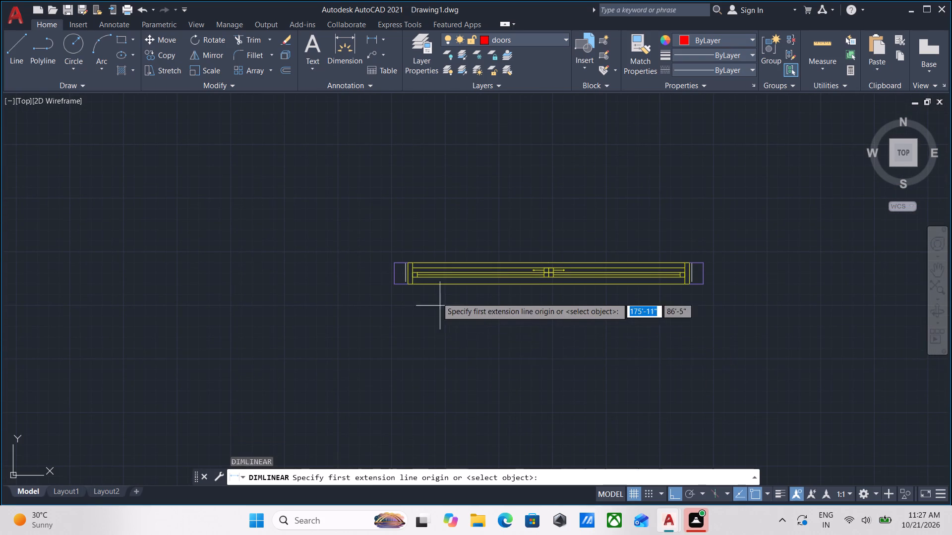
scroll(430, 287, "up", 3)
left_click(291, 272)
scroll(553, 344, "down", 1)
middle_click_drag(548, 346, 276, 359)
scroll(554, 344, "down", 2)
middle_click_drag(545, 349, 451, 360)
scroll(570, 345, "up", 3)
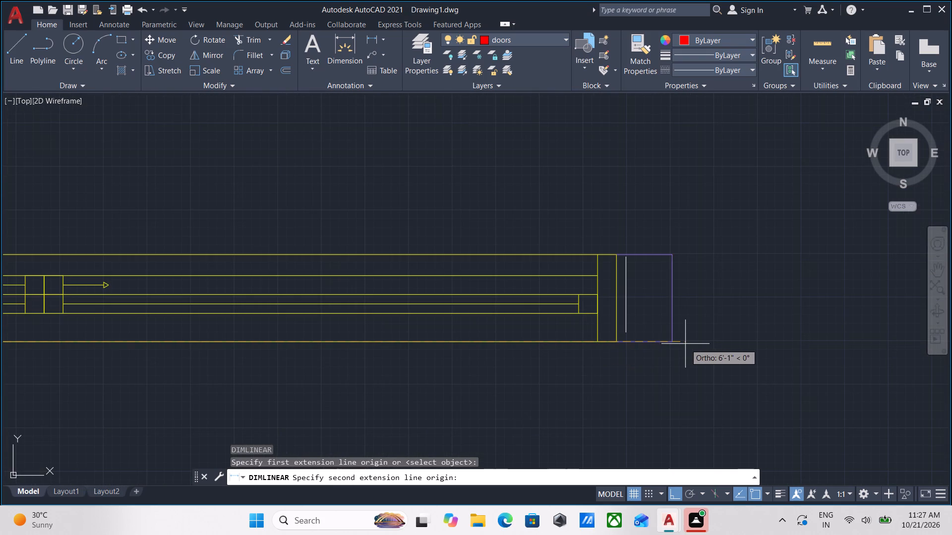
left_click(671, 341)
scroll(644, 370, "down", 3)
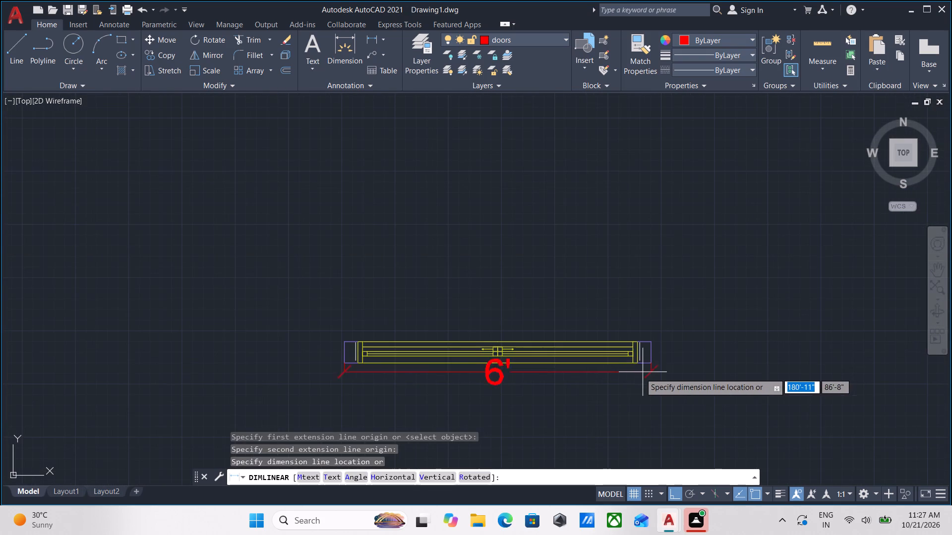
key("Escape")
Group the original east half and the mirrored west half into one complete sliding unit.
left_click(672, 386)
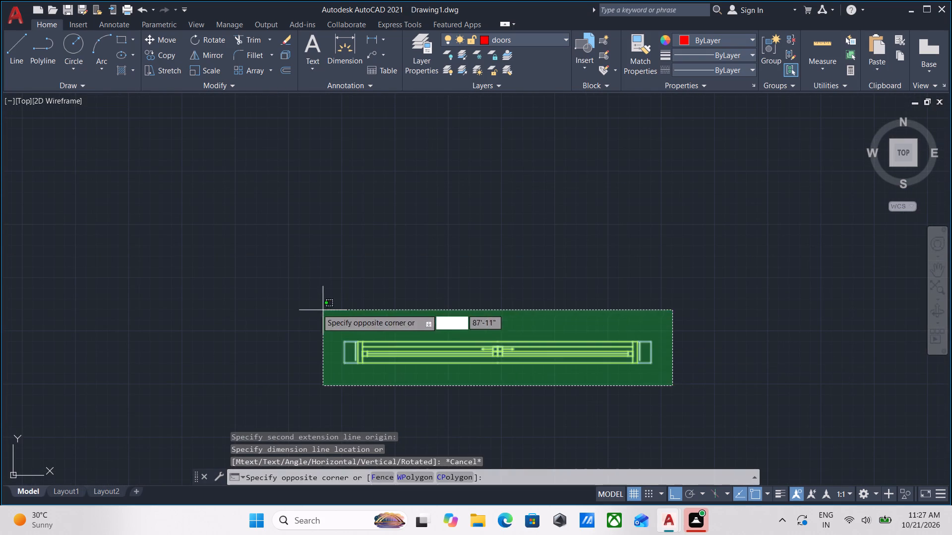
left_click(295, 305)
scroll(515, 373, "up", 2)
scroll(497, 382, "down", 1)
middle_click_drag(497, 382, 524, 371)
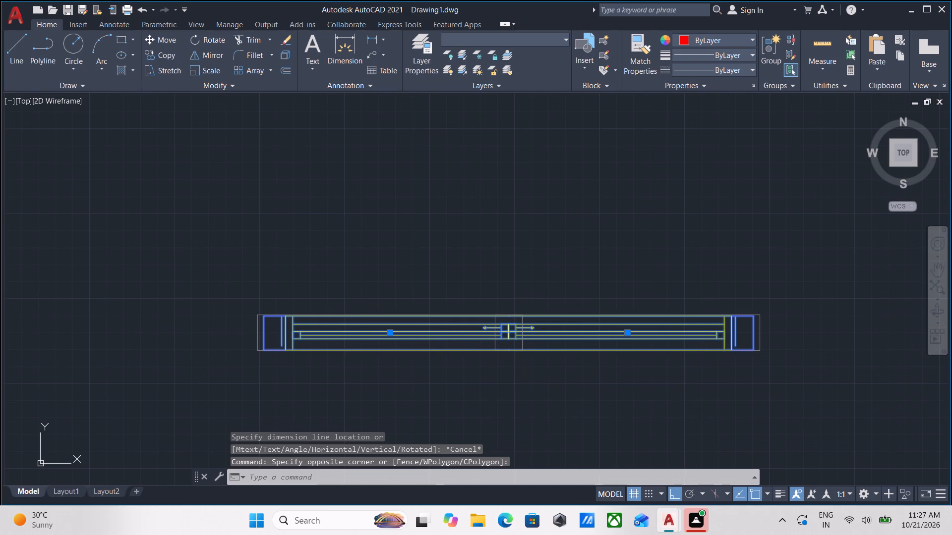
key("g")
key("Return")
Copy the complete sliding unit, with Ortho off, from its north edge's midpoint to the midpoint of the wall line just north of the staircase.
left_click_drag(536, 372, 529, 357)
left_click(468, 287)
scroll(539, 373, "down", 2)
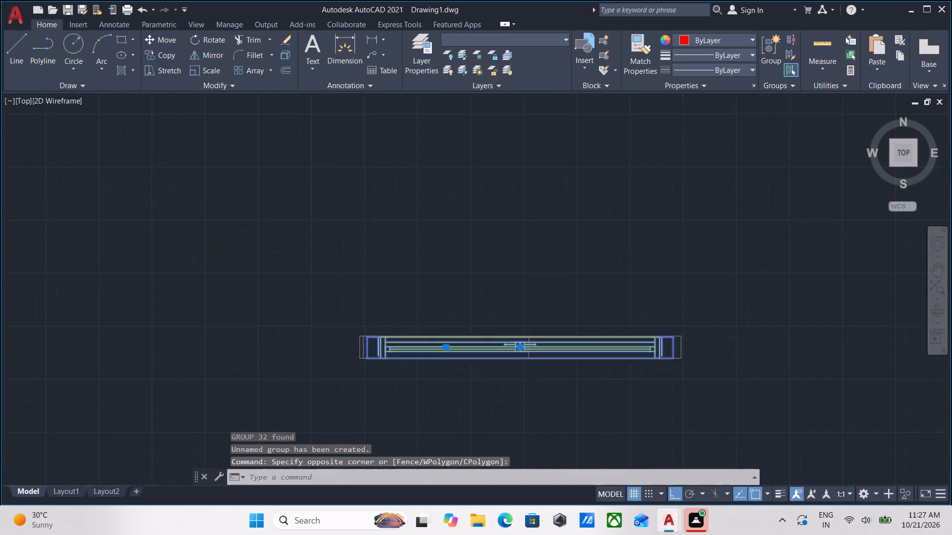
middle_click_drag(539, 373, 541, 355)
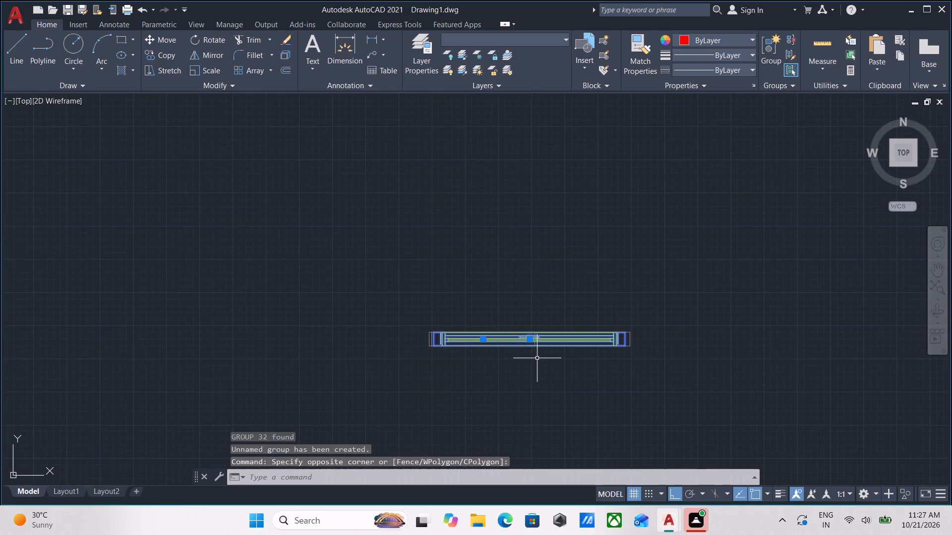
middle_click_drag(537, 358, 534, 377)
key("c")
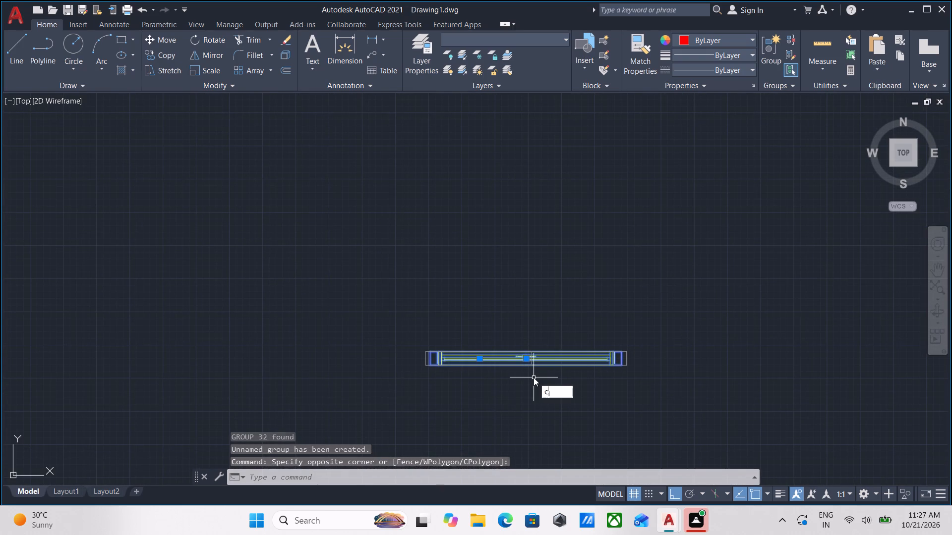
key("o")
key("Return")
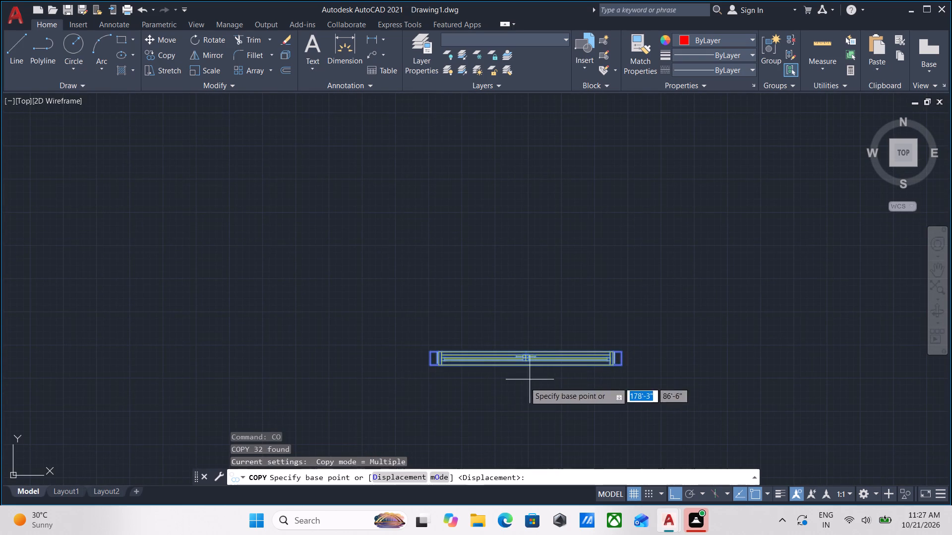
scroll(507, 368, "up", 3)
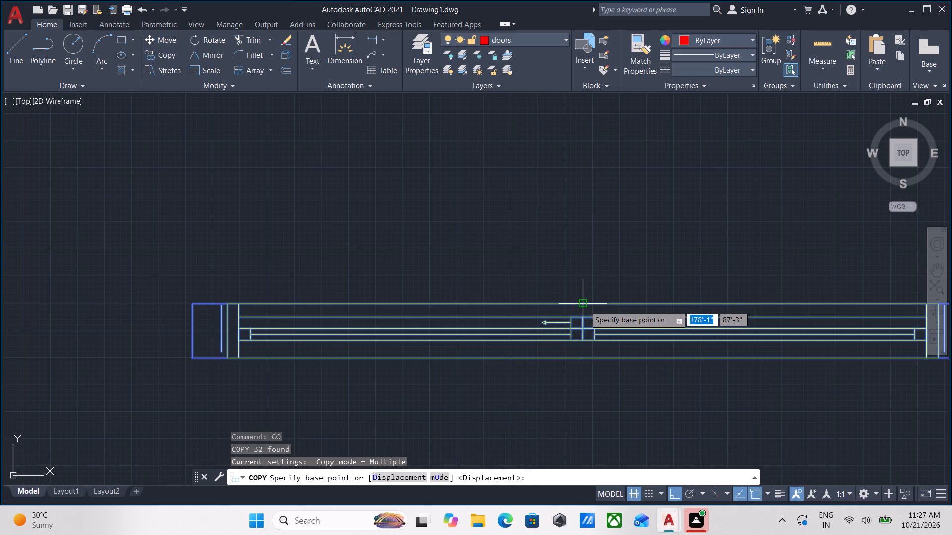
left_click(585, 306)
scroll(629, 307, "down", 2)
middle_click_drag(619, 323, 506, 408)
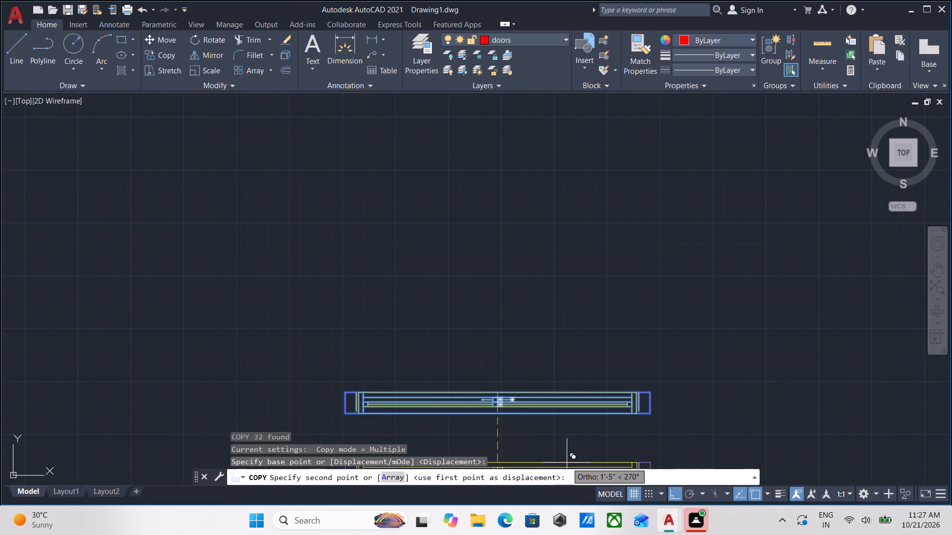
key("F8")
scroll(587, 428, "down", 4)
middle_click_drag(587, 422, 487, 252)
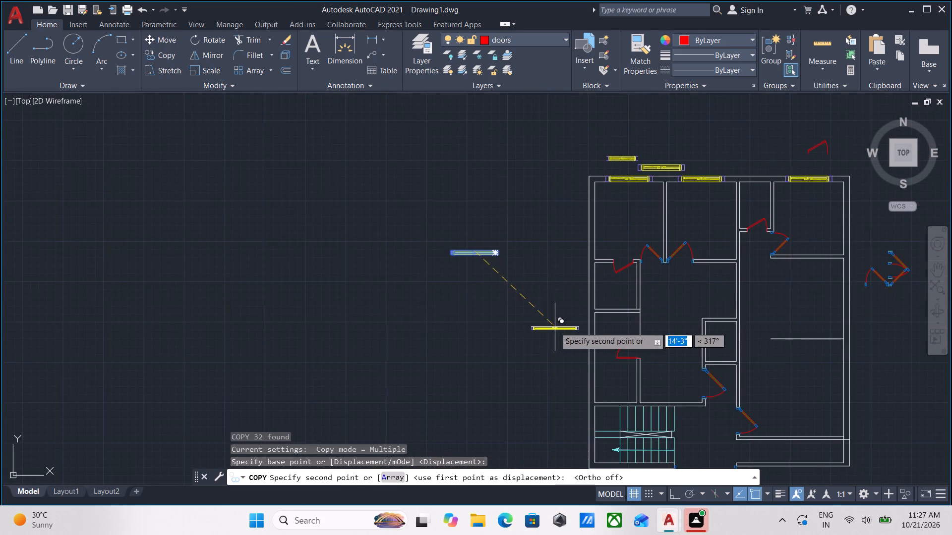
middle_click_drag(555, 327, 511, 237)
scroll(607, 306, "up", 3)
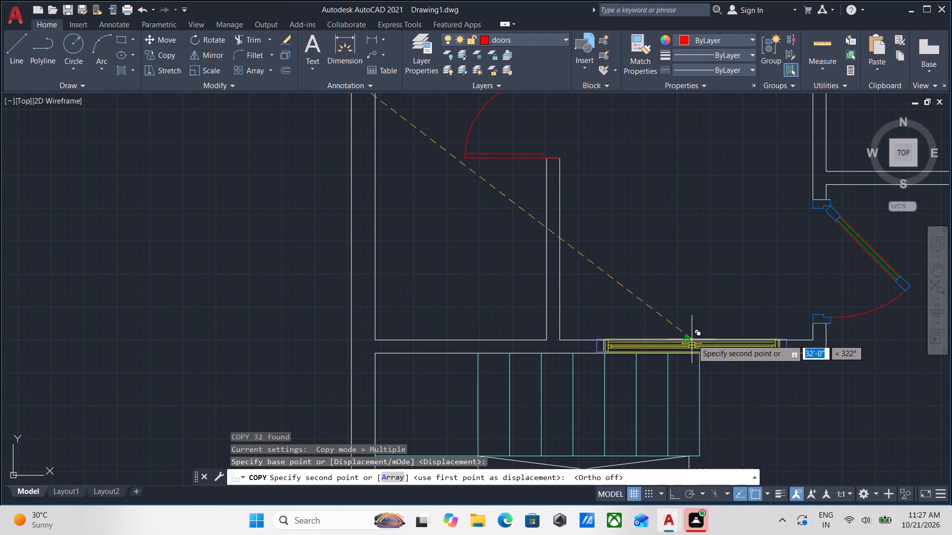
left_click(685, 341)
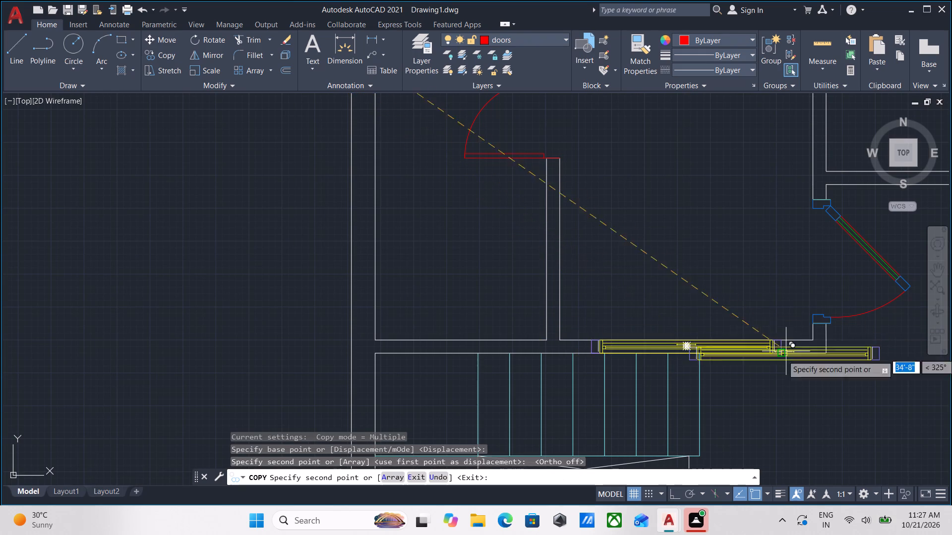
Place another copy of the sliding unit at the midpoint of the large southeast room's south wall, east of the entrance.
scroll(755, 398, "down", 1)
middle_click_drag(751, 395, 547, 342)
scroll(612, 344, "down", 2)
middle_click_drag(612, 344, 452, 291)
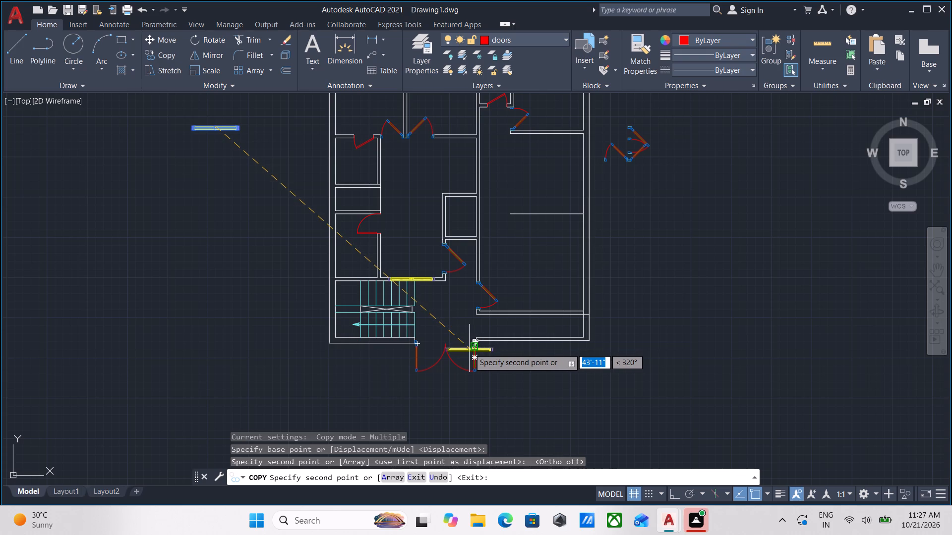
scroll(521, 338, "up", 2)
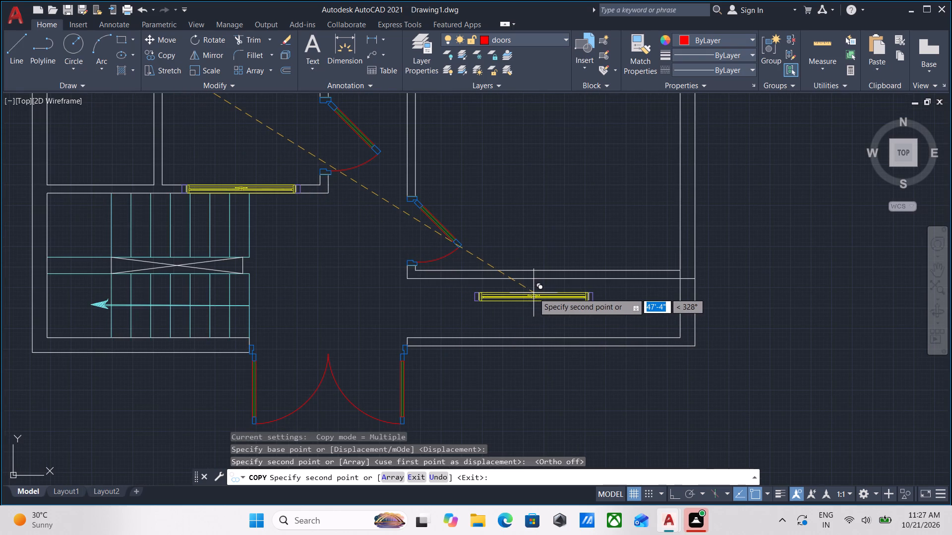
middle_click_drag(529, 297, 416, 339)
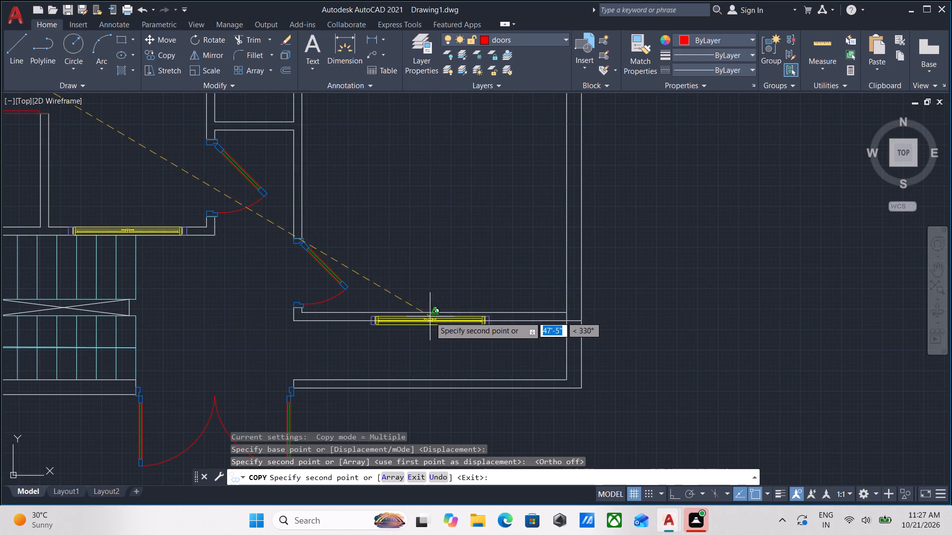
left_click(434, 310)
Examine the interior rooms and the north wall for further places for the sliding unit, and end the copying.
scroll(440, 231, "down", 3)
middle_click_drag(438, 236, 427, 337)
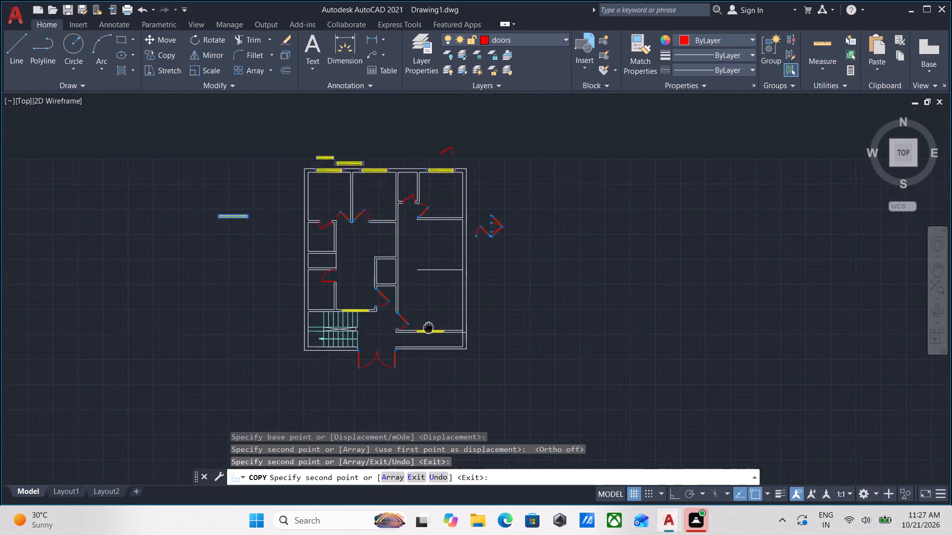
middle_click_drag(427, 337, 427, 344)
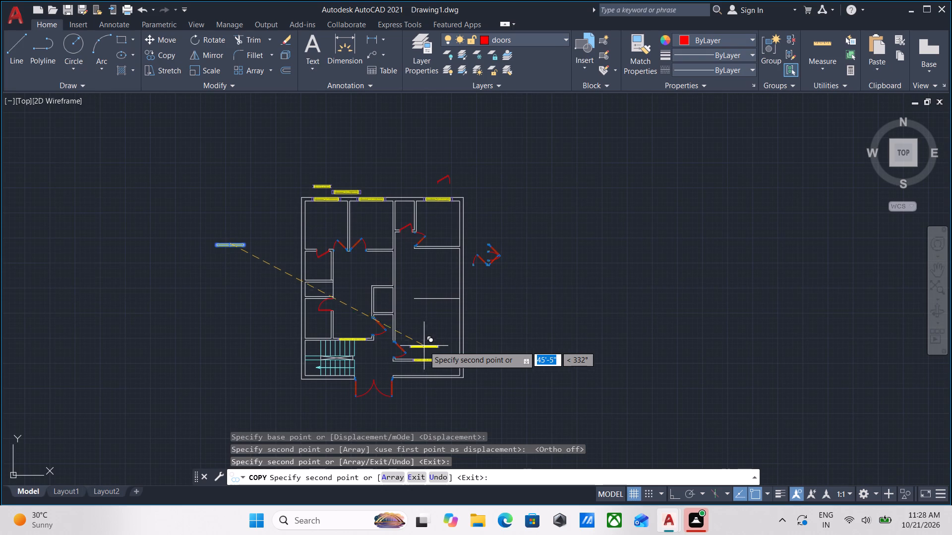
middle_click_drag(424, 346, 459, 404)
scroll(417, 344, "up", 3)
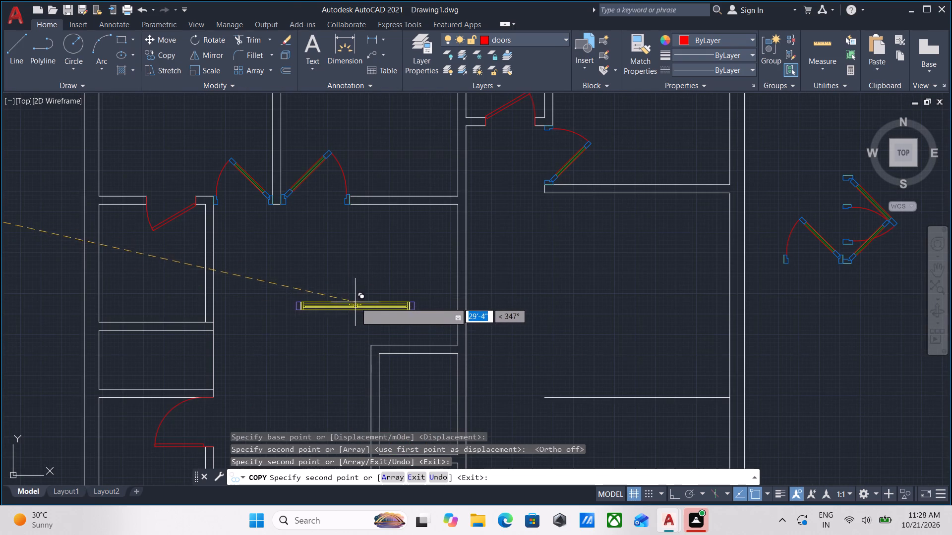
scroll(357, 301, "down", 2)
scroll(385, 324, "up", 2)
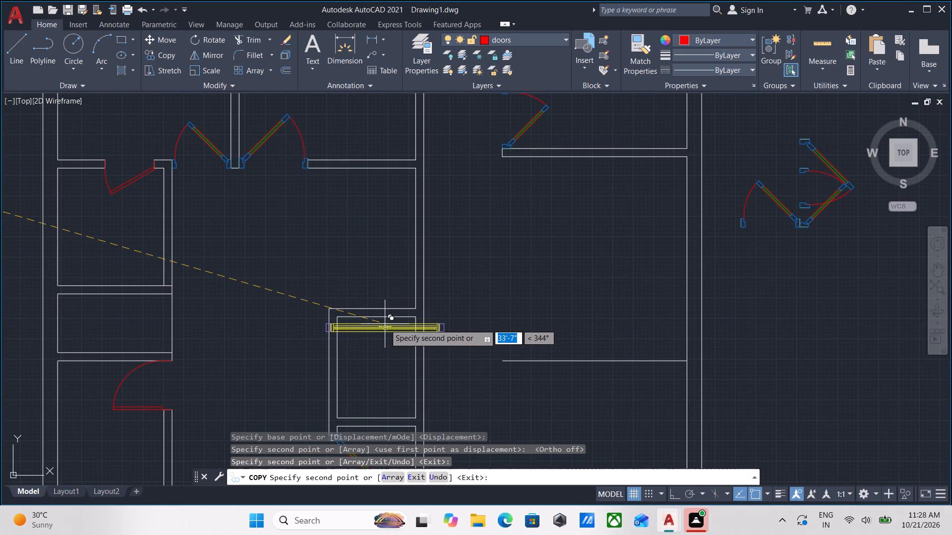
scroll(385, 324, "down", 1)
middle_click_drag(385, 327, 382, 467)
scroll(386, 331, "down", 1)
middle_click_drag(383, 339, 377, 388)
scroll(354, 290, "up", 2)
middle_click_drag(324, 294, 382, 260)
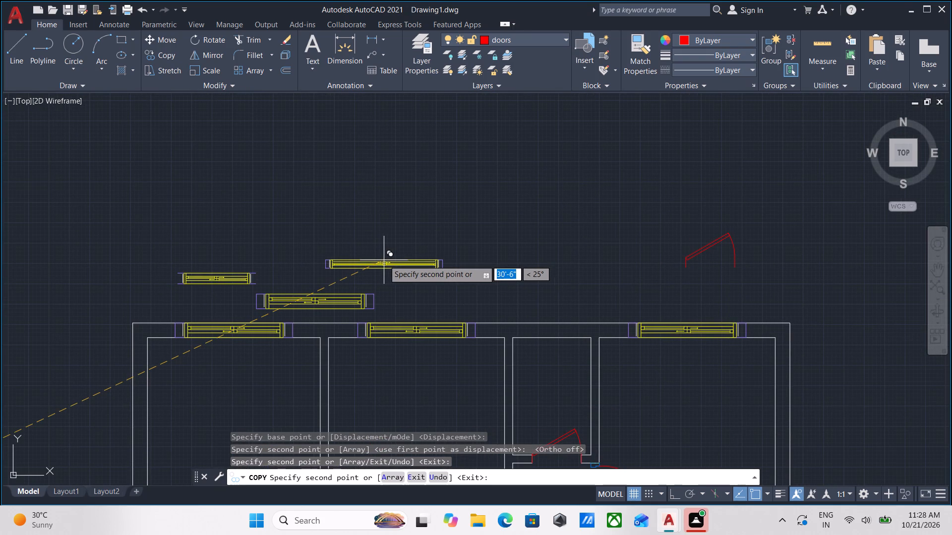
key("Escape")
Select the spare wider window unit above the north wall and examine the placed units and the room walls across the plan.
scroll(355, 310, "up", 2)
left_click(357, 321)
left_click(272, 231)
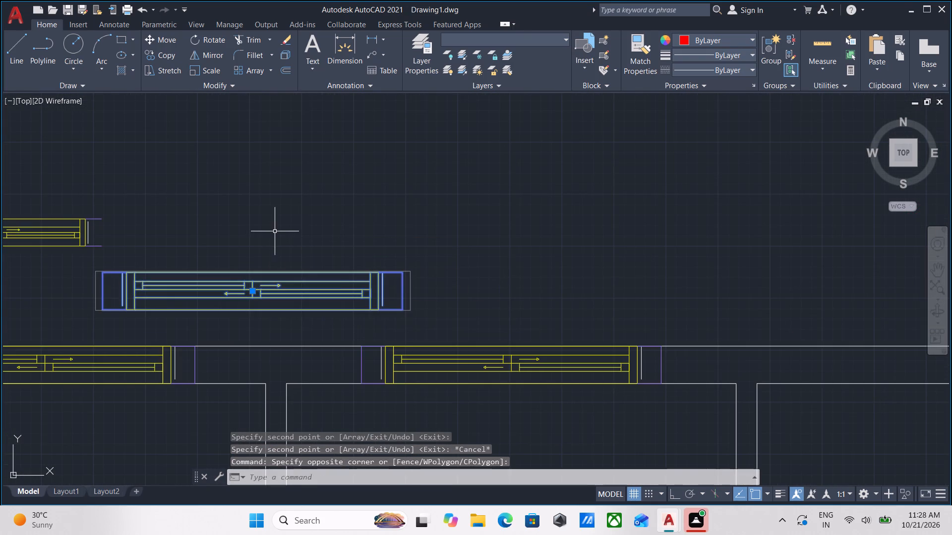
middle_click_drag(281, 231, 436, 209)
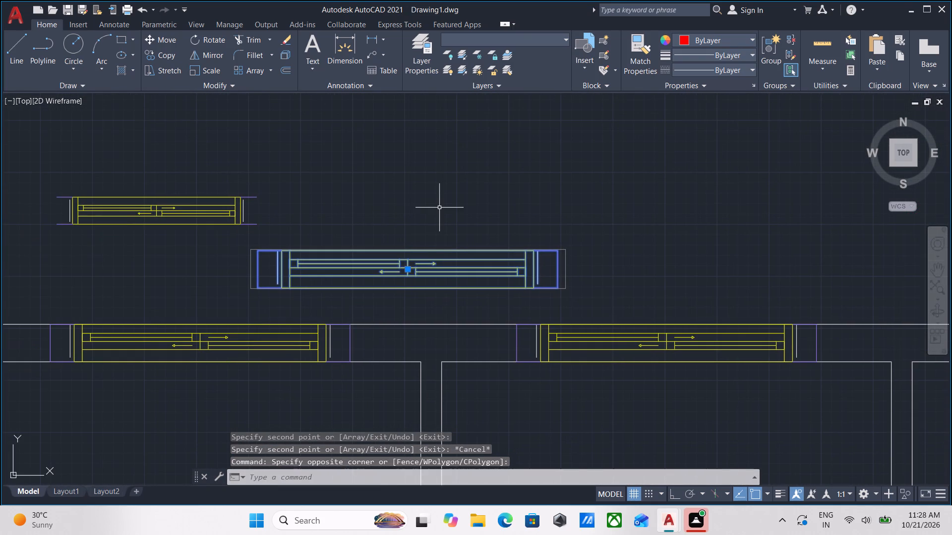
scroll(459, 197, "down", 1)
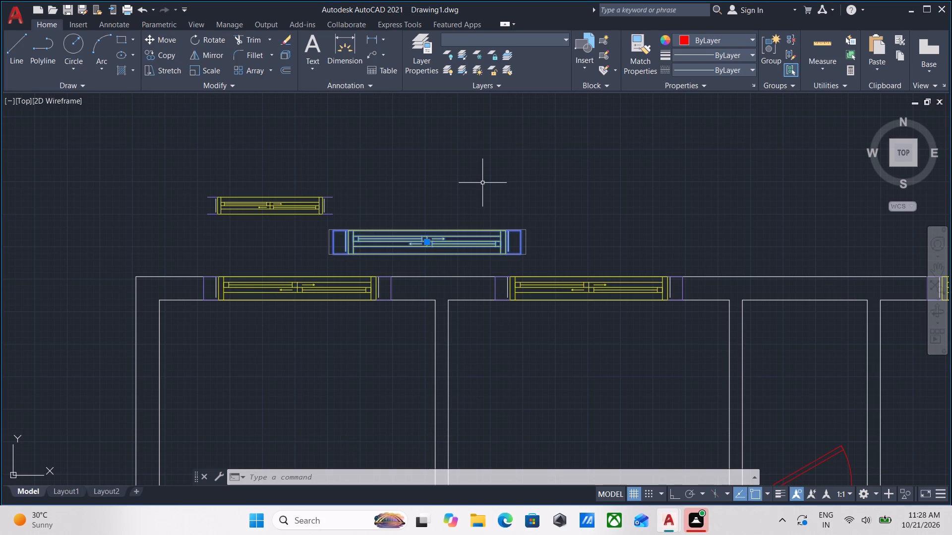
scroll(485, 193, "down", 4)
scroll(518, 290, "up", 3)
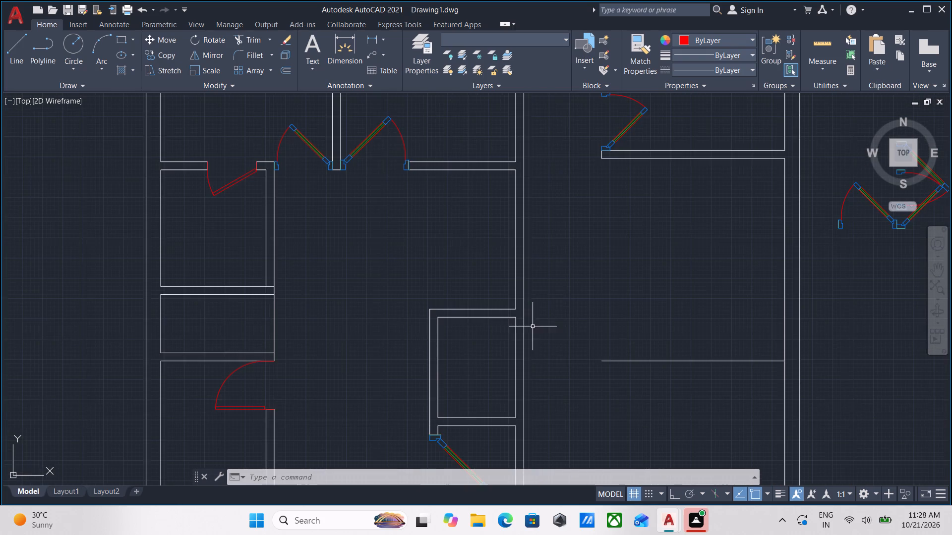
middle_click_drag(533, 317, 533, 206)
scroll(466, 384, "up", 3)
middle_click_drag(450, 359, 513, 225)
scroll(329, 364, "up", 2)
scroll(193, 334, "up", 2)
scroll(199, 335, "down", 6)
middle_click_drag(216, 334, 366, 315)
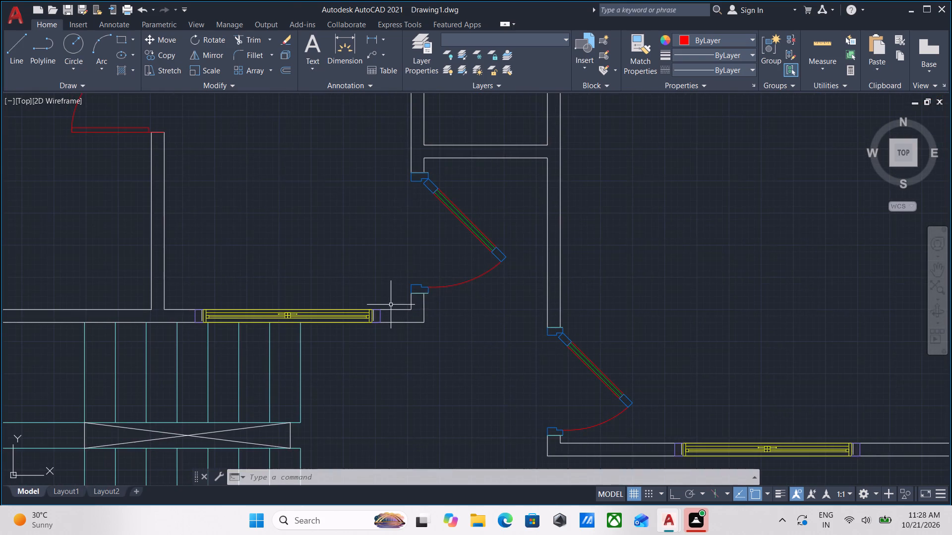
scroll(445, 286, "down", 2)
middle_click_drag(445, 286, 427, 336)
middle_click_drag(408, 286, 389, 377)
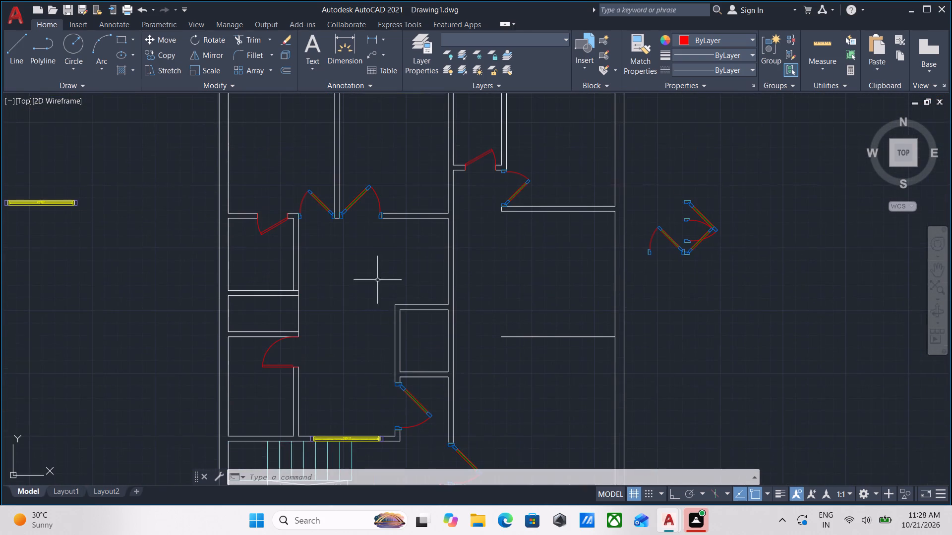
middle_click_drag(367, 262, 525, 415)
middle_click_drag(478, 312, 456, 376)
scroll(472, 271, "up", 3)
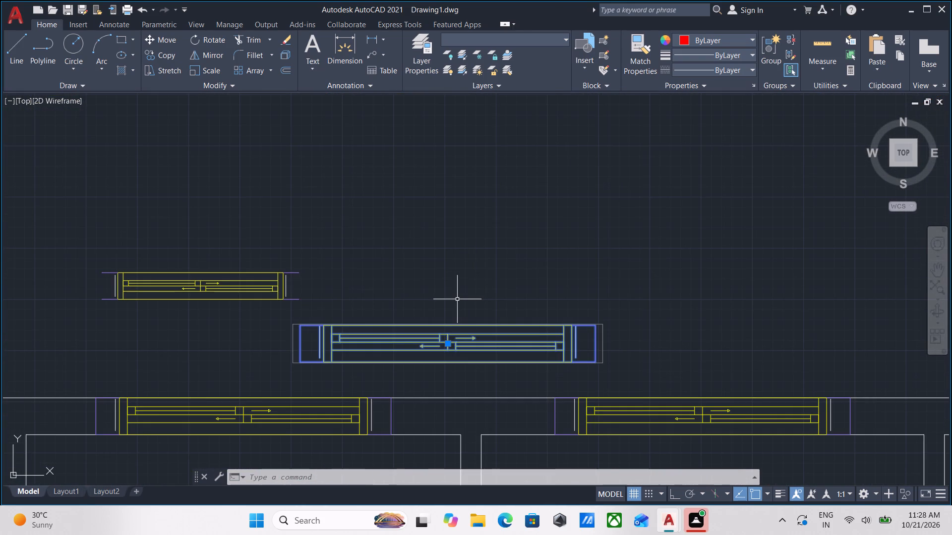
scroll(457, 299, "down", 2)
scroll(498, 352, "up", 3)
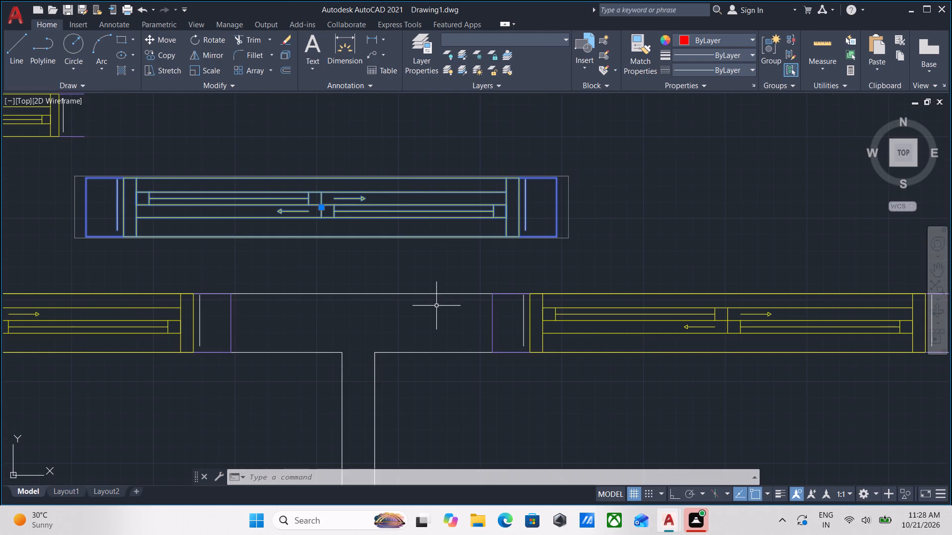
scroll(436, 247, "down", 4)
scroll(438, 253, "up", 2)
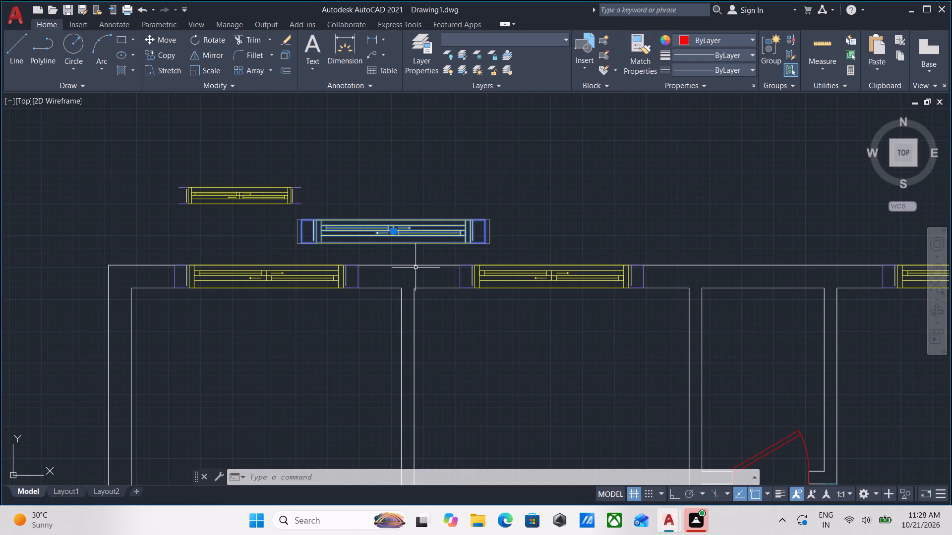
scroll(412, 269, "down", 1)
middle_click_drag(369, 292, 402, 212)
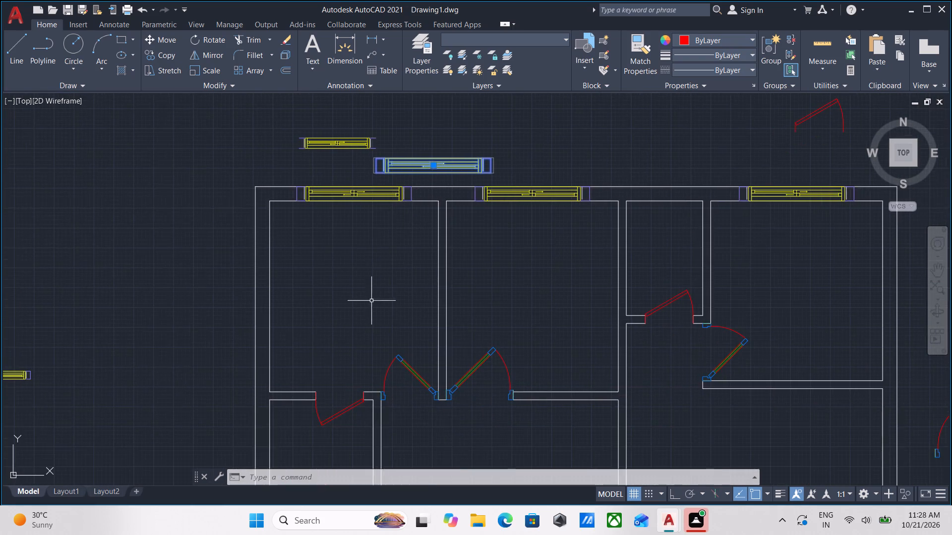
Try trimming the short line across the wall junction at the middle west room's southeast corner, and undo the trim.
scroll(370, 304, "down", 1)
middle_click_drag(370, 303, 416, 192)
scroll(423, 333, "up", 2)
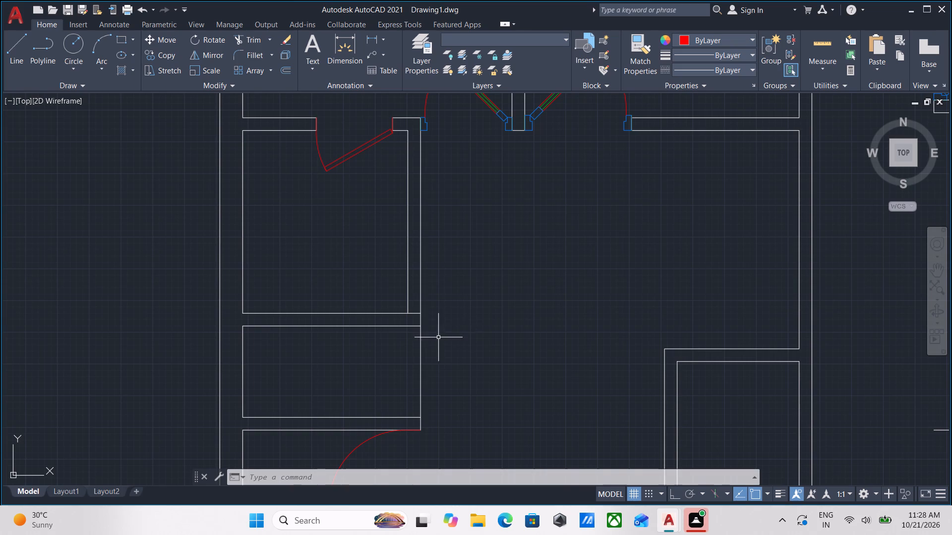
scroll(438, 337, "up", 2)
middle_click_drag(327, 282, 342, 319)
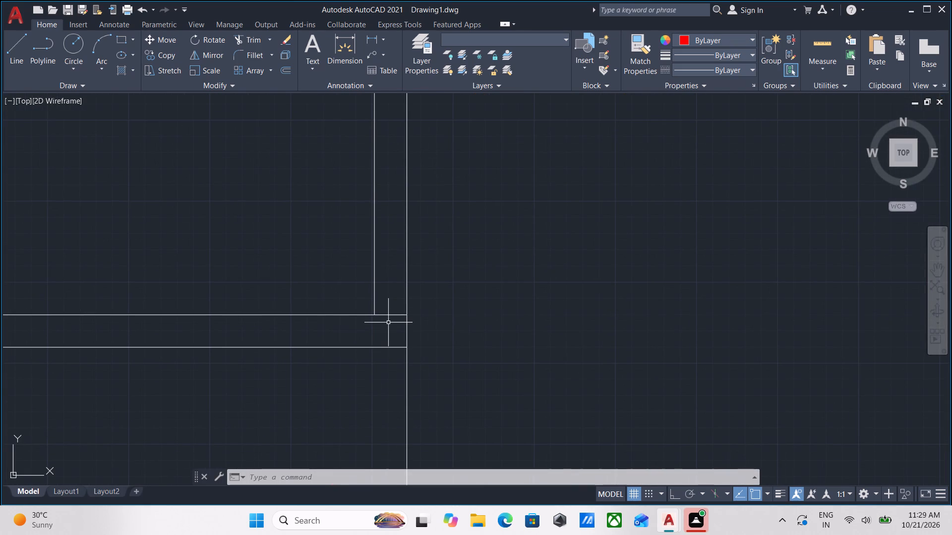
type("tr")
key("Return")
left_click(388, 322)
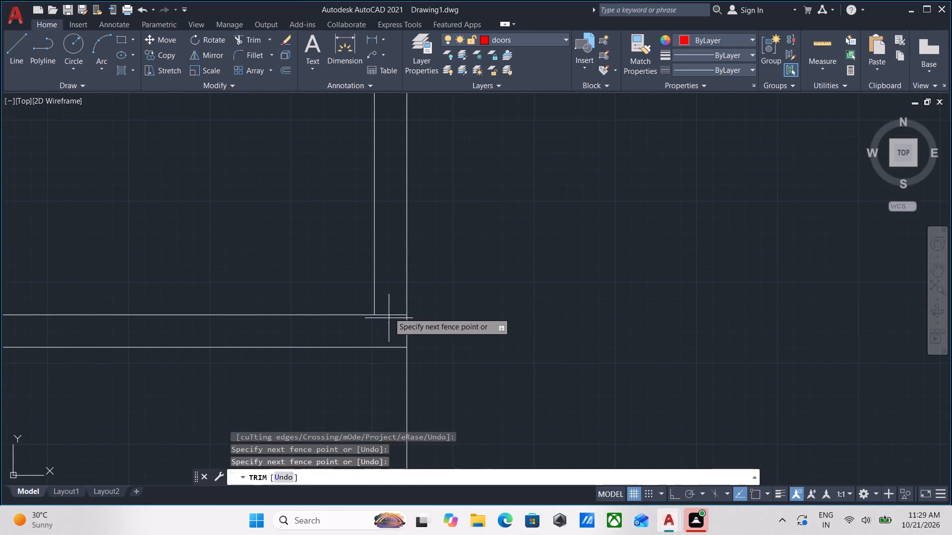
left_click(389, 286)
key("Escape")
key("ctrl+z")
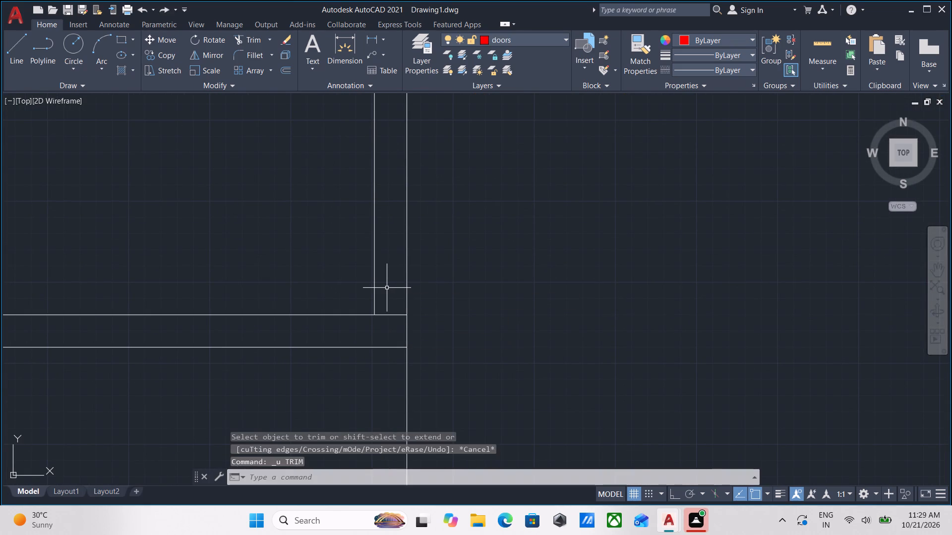
Trim the short line segment across the wall junction at the middle west room's southeast corner.
scroll(392, 330, "down", 2)
key("t")
key("r")
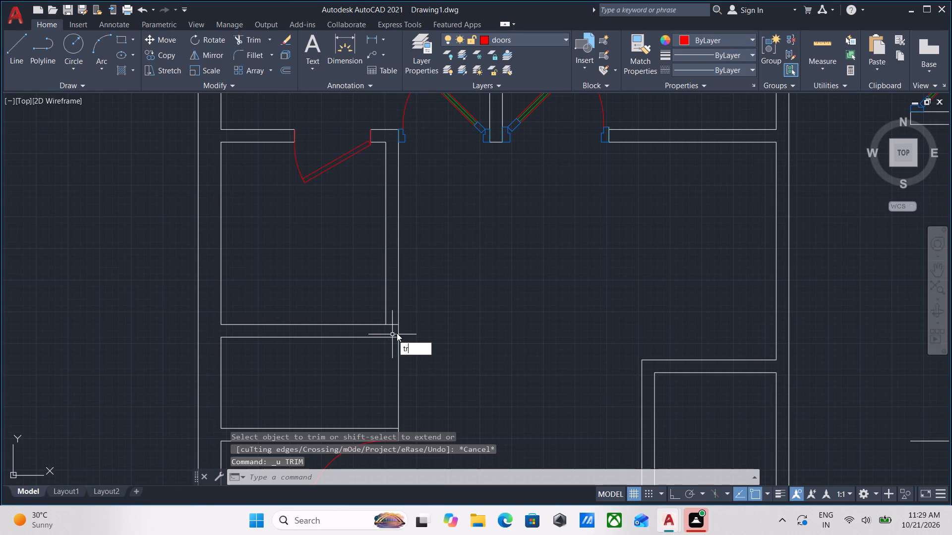
key("Return")
scroll(397, 333, "up", 2)
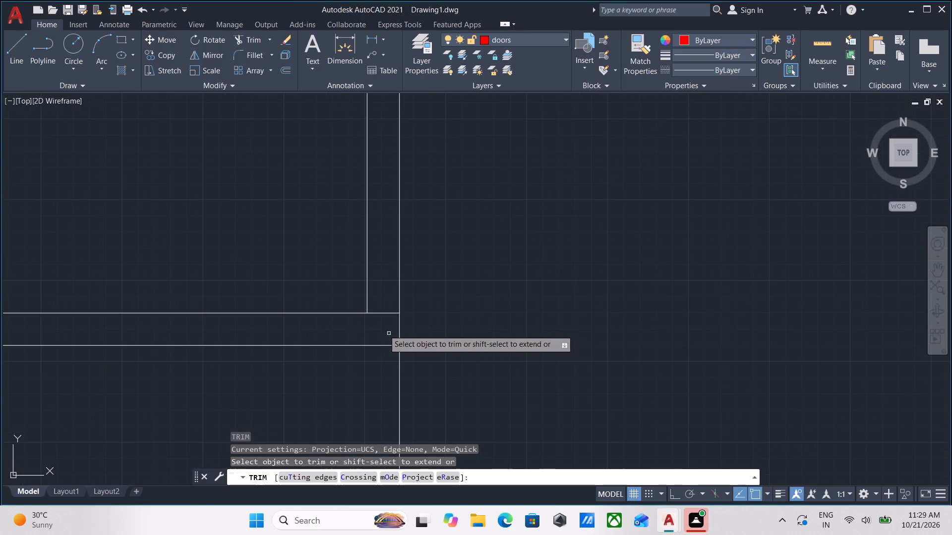
left_click(381, 326)
left_click(386, 297)
scroll(385, 297, "down", 3)
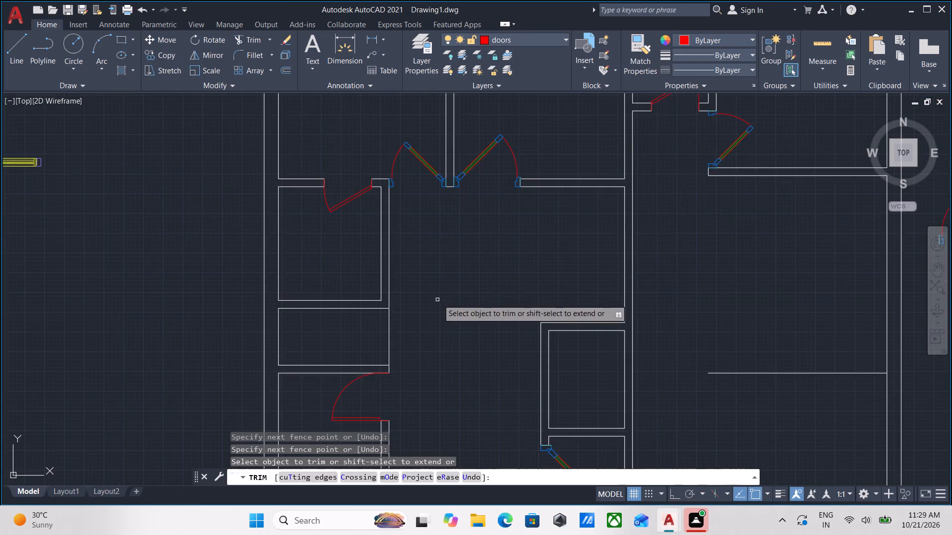
scroll(438, 298, "down", 2)
middle_click_drag(438, 298, 420, 315)
key("Escape")
middle_click_drag(421, 336, 424, 283)
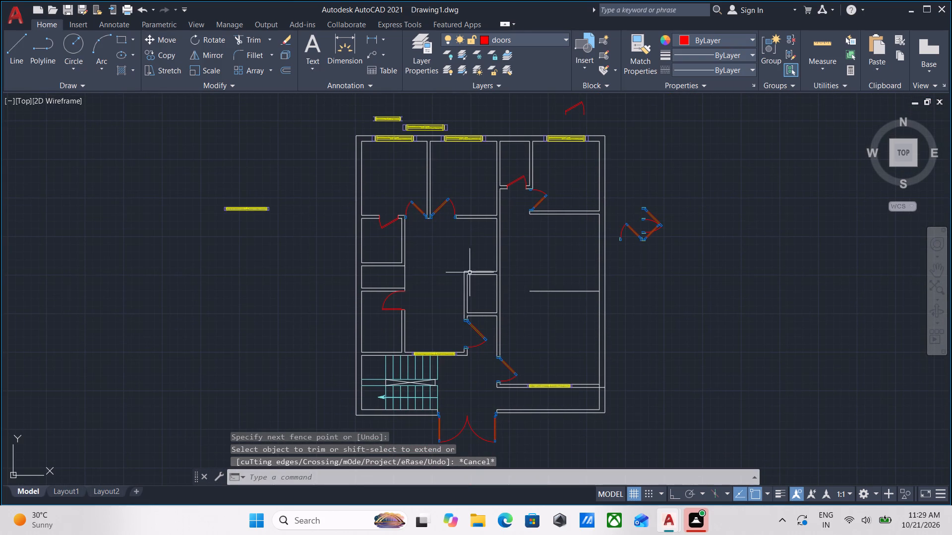
Examine the spare sliding unit standing clear of the plan on its west side.
middle_click_drag(265, 281, 228, 344)
scroll(528, 326, "up", 2)
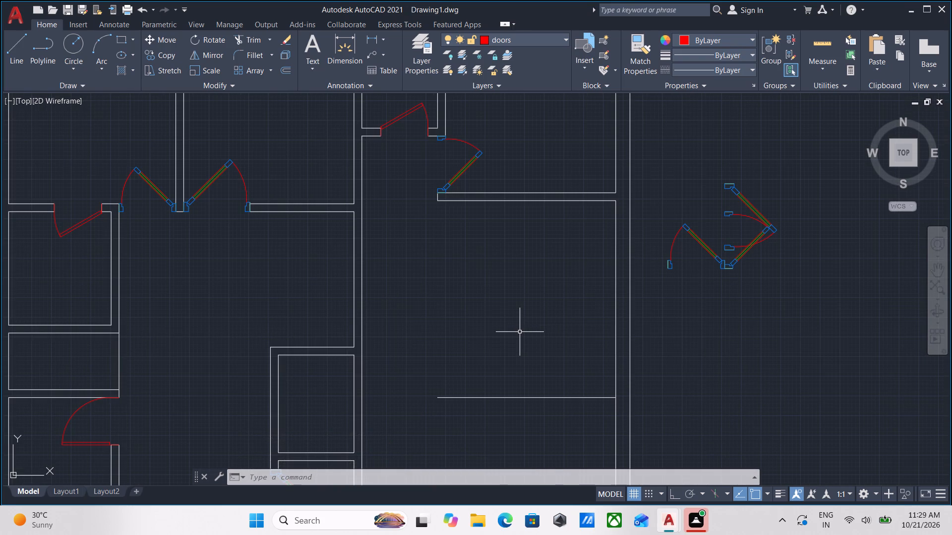
scroll(31, 253, "down", 1)
middle_click_drag(70, 249, 605, 263)
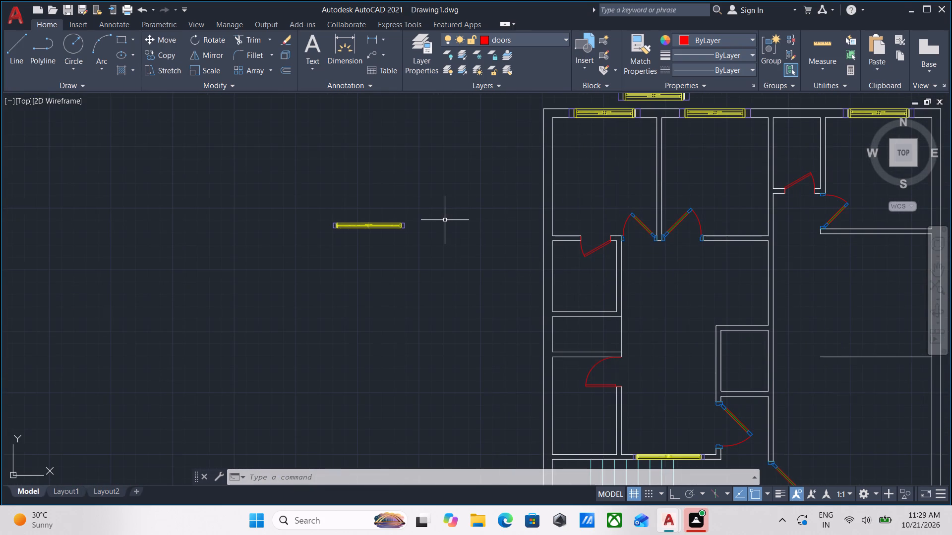
scroll(367, 210, "up", 2)
left_click_drag(416, 290, 408, 275)
left_click(341, 210)
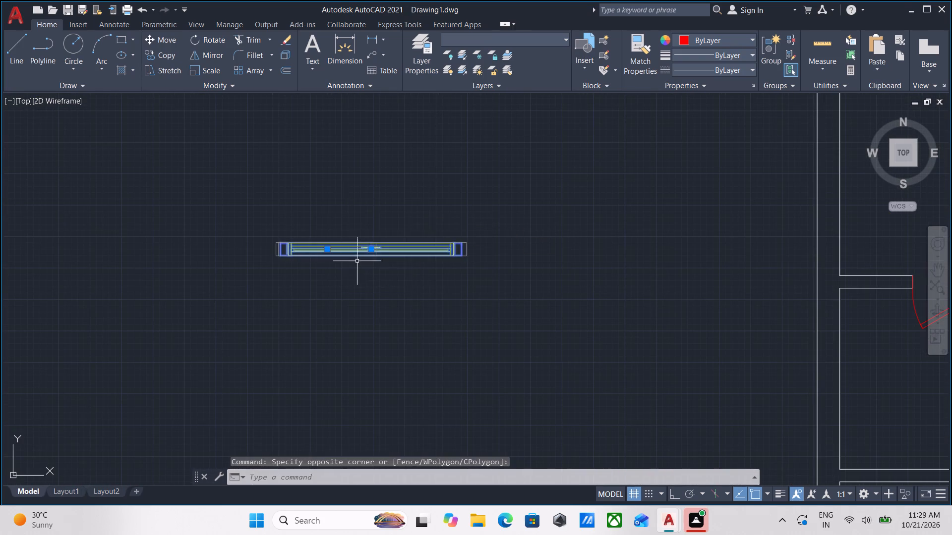
scroll(357, 263, "up", 2)
middle_click_drag(357, 264, 347, 330)
scroll(366, 318, "down", 3)
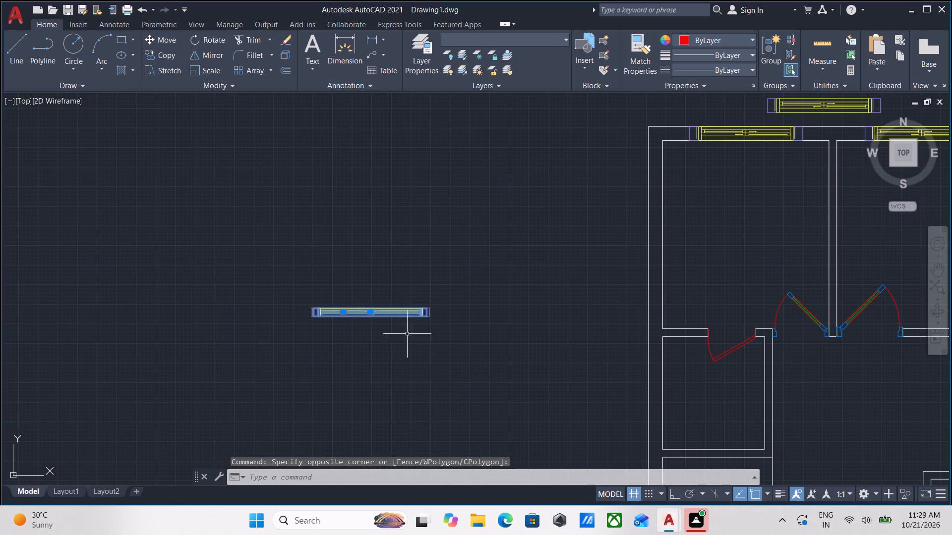
key("Escape")
left_click(415, 334)
left_click(327, 278)
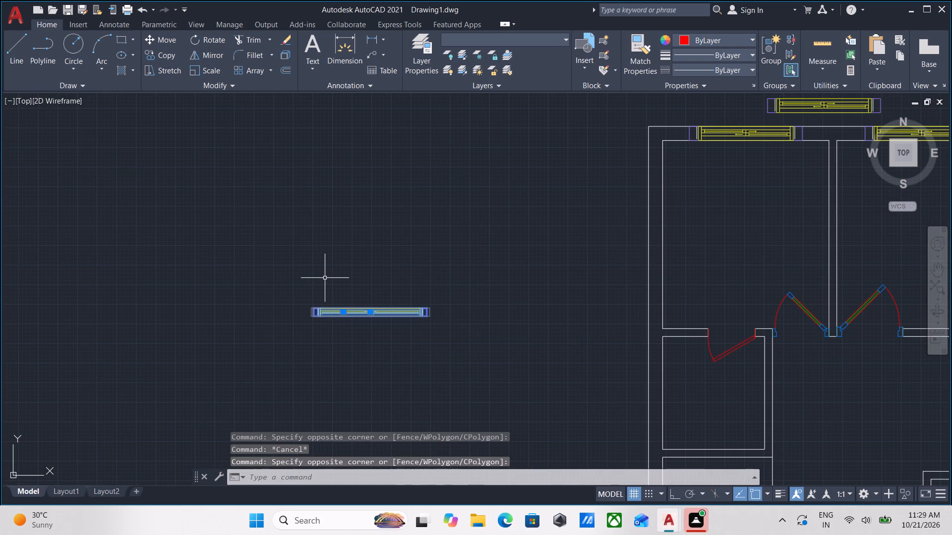
key("u")
key("Escape")
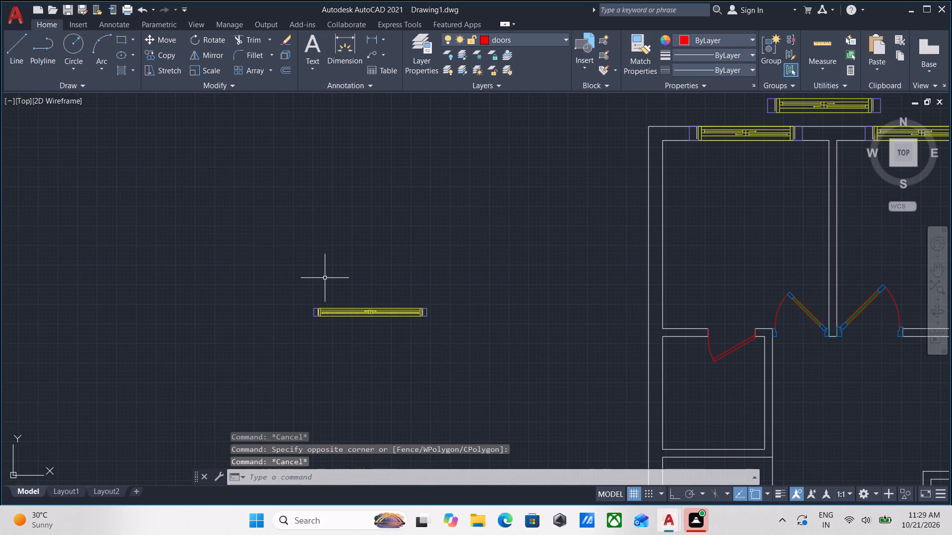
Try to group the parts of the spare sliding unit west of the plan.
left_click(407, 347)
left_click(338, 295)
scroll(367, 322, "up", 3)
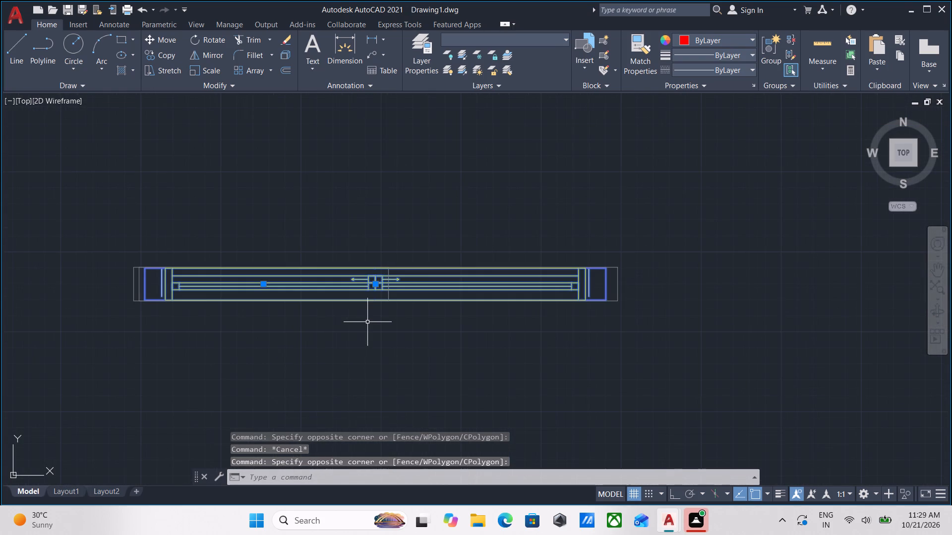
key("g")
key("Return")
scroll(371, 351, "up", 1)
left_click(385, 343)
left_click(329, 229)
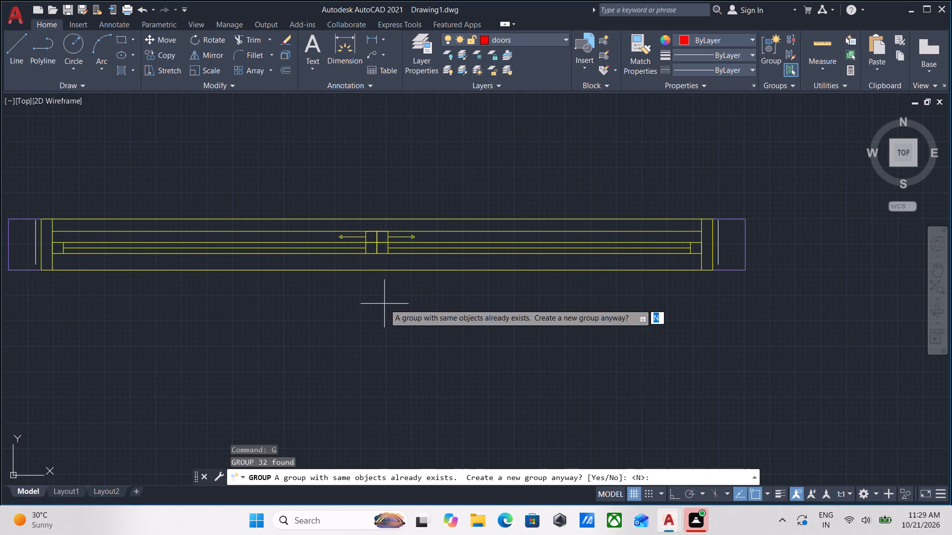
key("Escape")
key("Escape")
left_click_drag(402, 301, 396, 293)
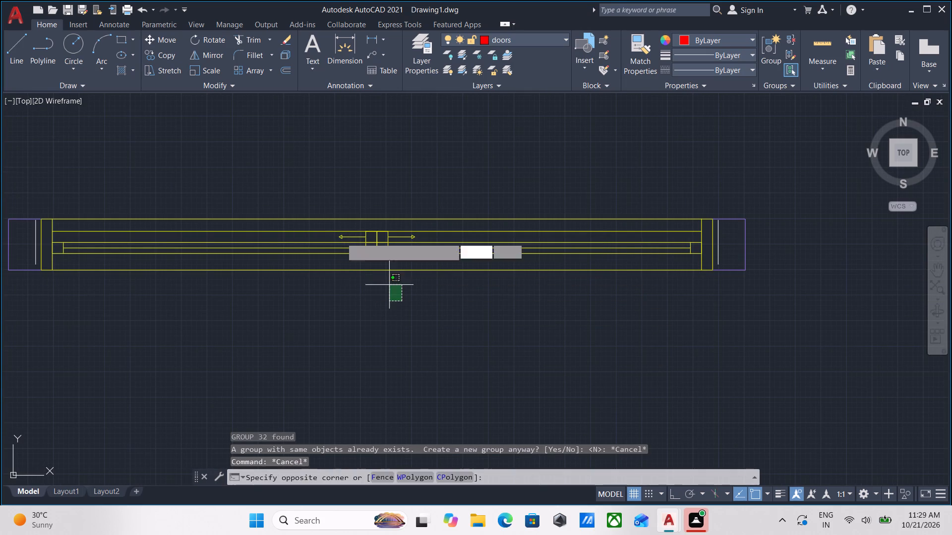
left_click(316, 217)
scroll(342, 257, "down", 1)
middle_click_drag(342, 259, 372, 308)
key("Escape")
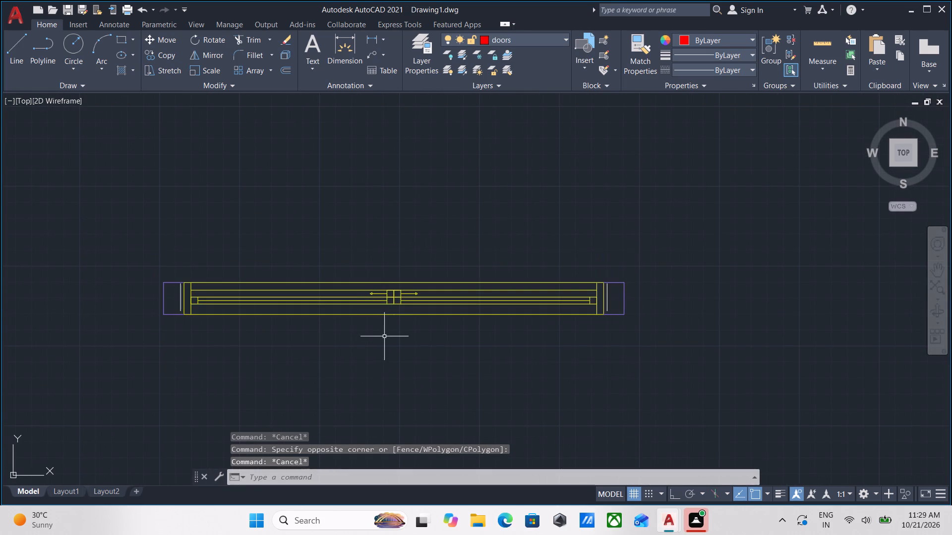
Scale the spare sliding unit west of the plan from its southwest corner, using its full length as reference and 4' as new length.
left_click(411, 333)
left_click(395, 302)
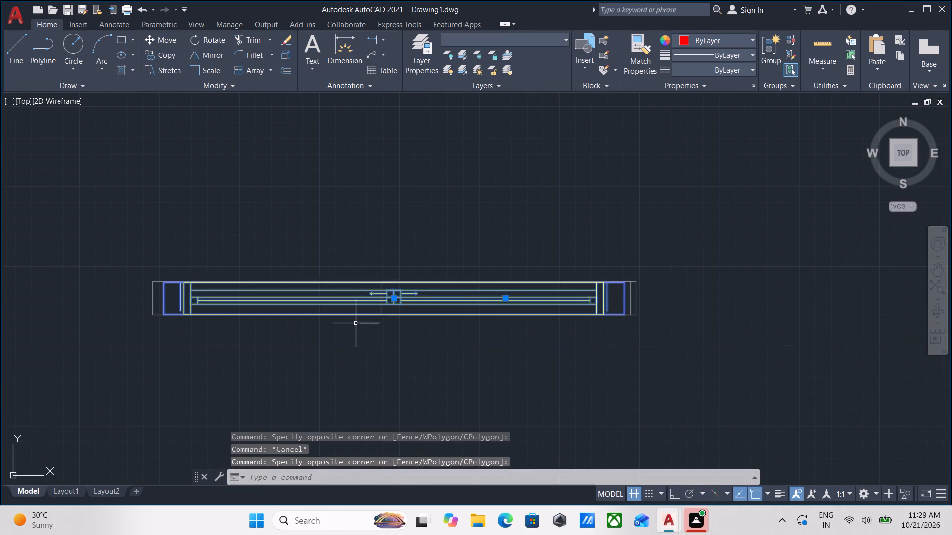
middle_click_drag(345, 329, 457, 363)
type("sc")
key("a")
key("Return")
scroll(376, 342, "up", 2)
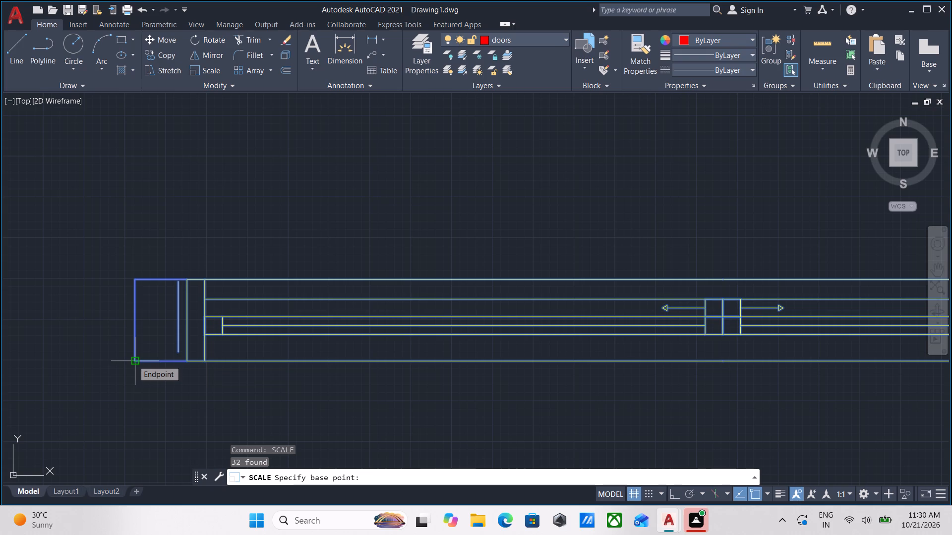
left_click(133, 360)
scroll(281, 313, "down", 1)
middle_click_drag(285, 313, 131, 236)
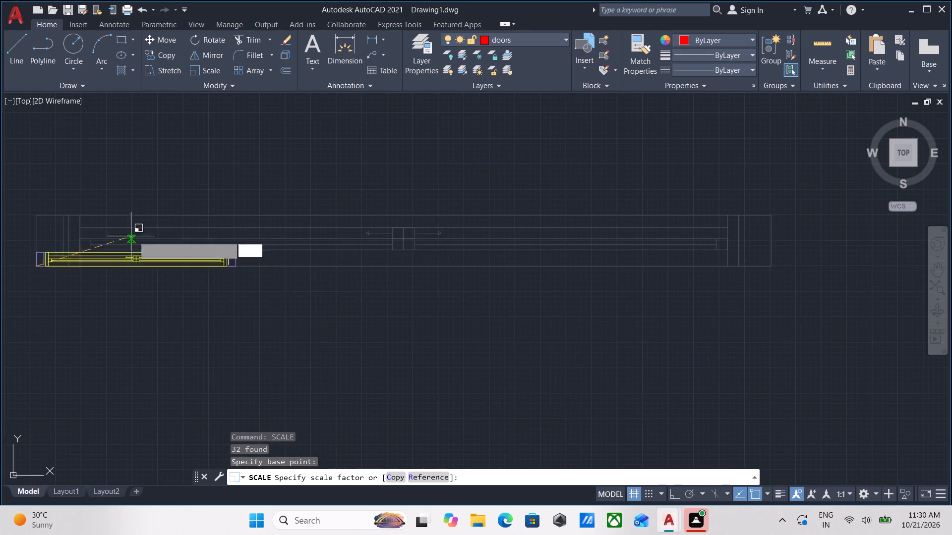
middle_click_drag(271, 268, 89, 281)
scroll(169, 273, "down", 1)
middle_click_drag(169, 273, 88, 301)
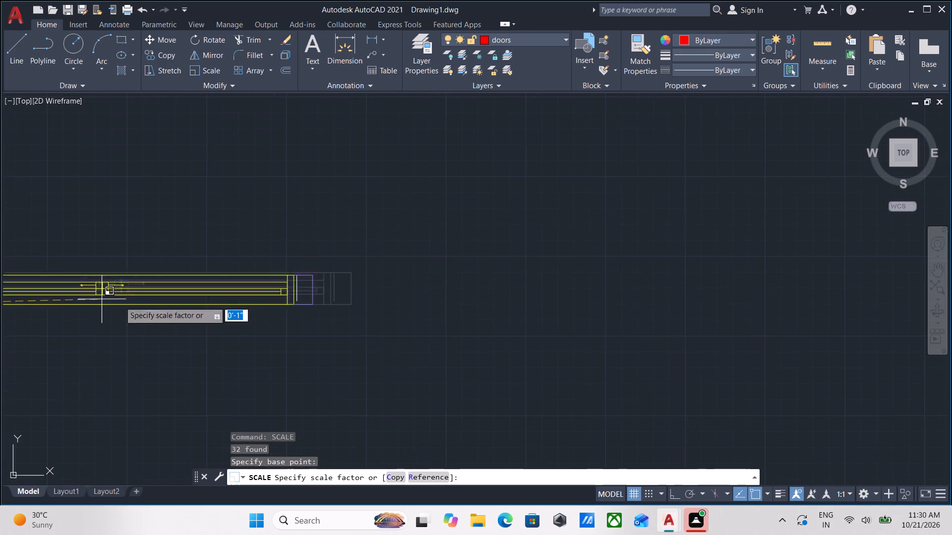
scroll(177, 310, "down", 1)
middle_click_drag(177, 310, 167, 315)
scroll(167, 315, "down", 1)
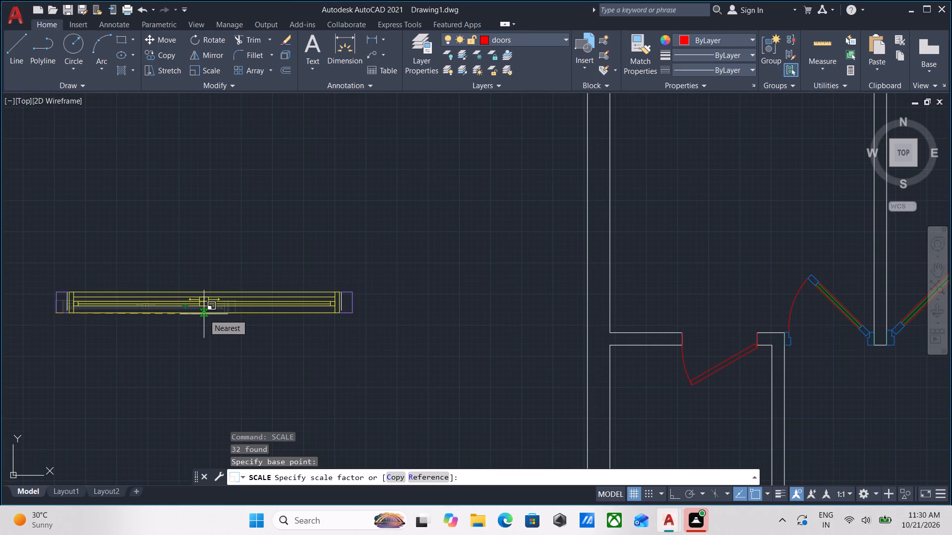
key("F8")
key("r")
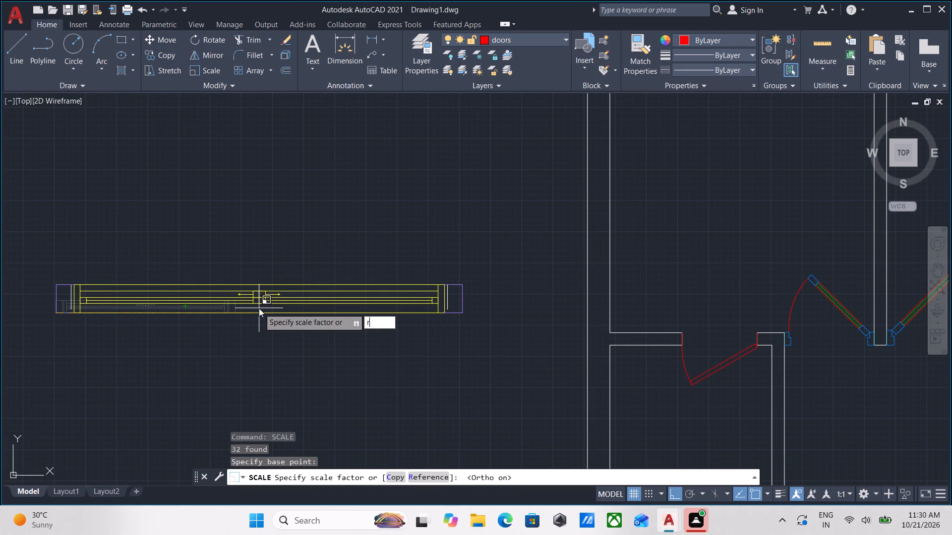
key("Return")
scroll(200, 345, "up", 3)
scroll(5, 334, "down", 1)
middle_click_drag(8, 334, 375, 354)
scroll(218, 269, "up", 1)
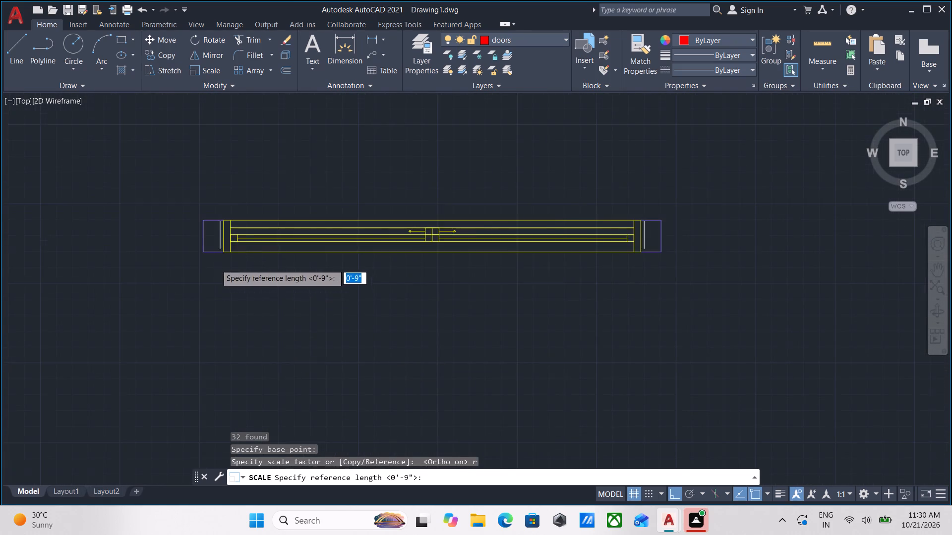
left_click(195, 241)
middle_click_drag(495, 283, 145, 343)
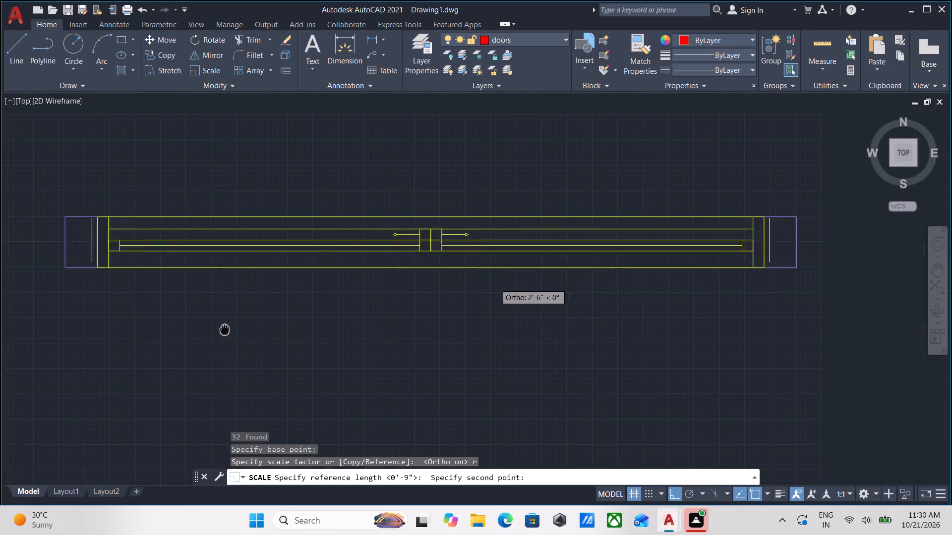
middle_click_drag(145, 343, 114, 350)
scroll(328, 321, "down", 2)
middle_click_drag(322, 327, 295, 340)
scroll(376, 334, "up", 3)
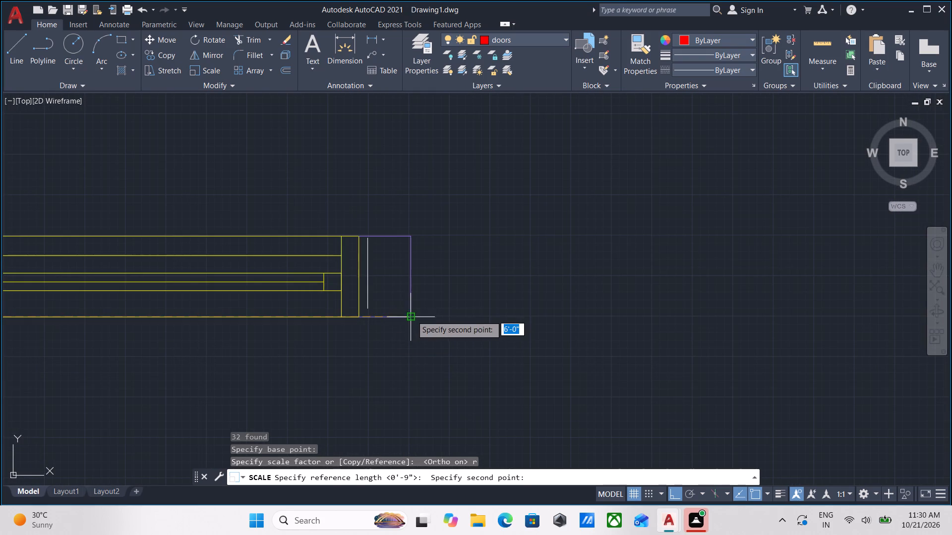
left_click(412, 316)
scroll(416, 313, "down", 4)
scroll(512, 315, "down", 1)
middle_click_drag(512, 315, 502, 321)
scroll(434, 338, "up", 1)
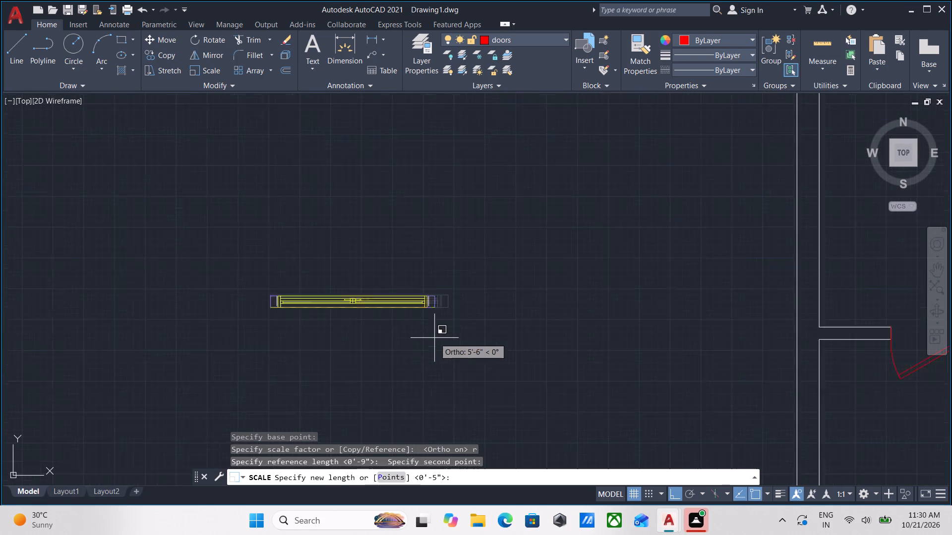
scroll(434, 338, "up", 1)
type("4'")
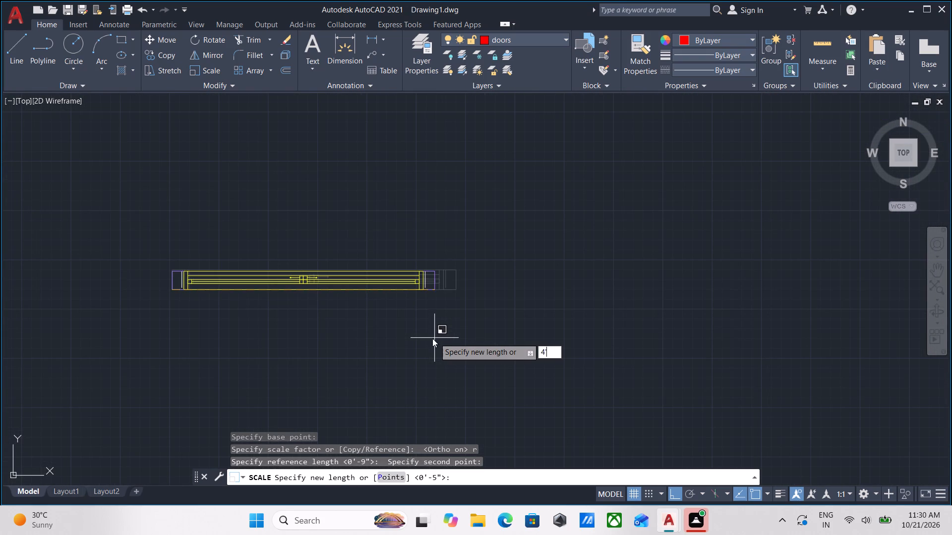
key("Return")
Examine the rescaled sliding unit west of the plan and compare it with the room walls.
scroll(441, 335, "down", 1)
scroll(369, 365, "up", 1)
scroll(380, 355, "down", 1)
middle_click_drag(388, 341, 372, 211)
scroll(373, 212, "down", 3)
middle_click_drag(373, 211, 364, 243)
scroll(361, 212, "up", 2)
middle_click_drag(413, 260, 0, 173)
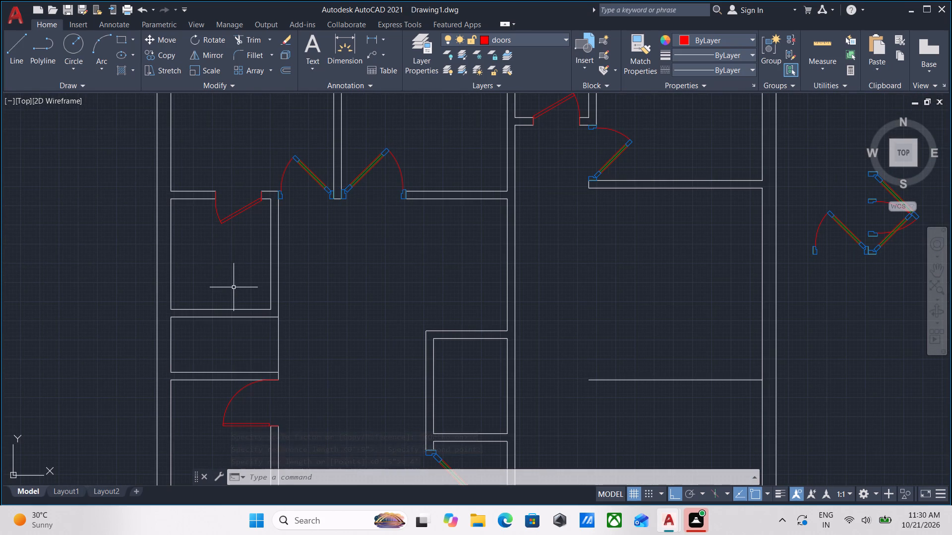
scroll(324, 420, "down", 2)
middle_click_drag(331, 415, 408, 390)
scroll(184, 250, "up", 1)
middle_click_drag(246, 353, 272, 331)
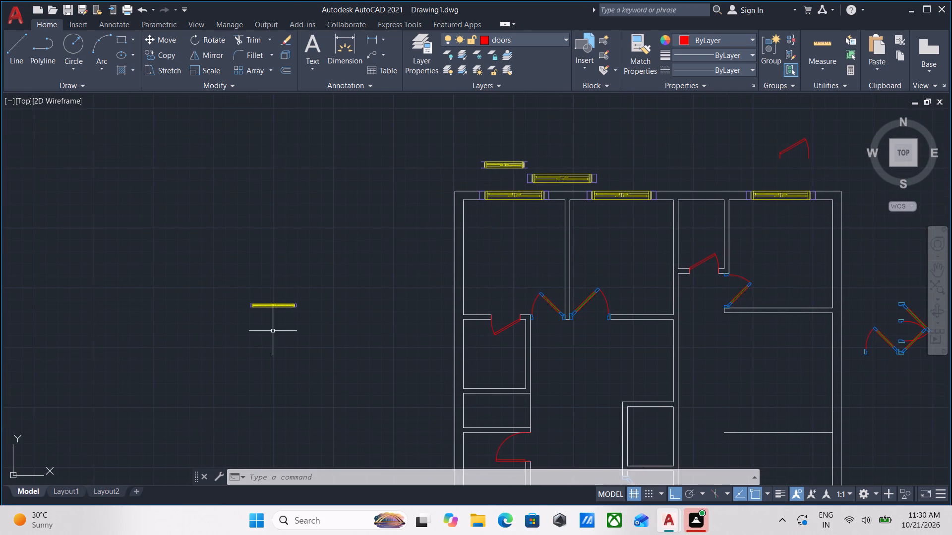
scroll(275, 330, "up", 1)
left_click(316, 304)
left_click(273, 264)
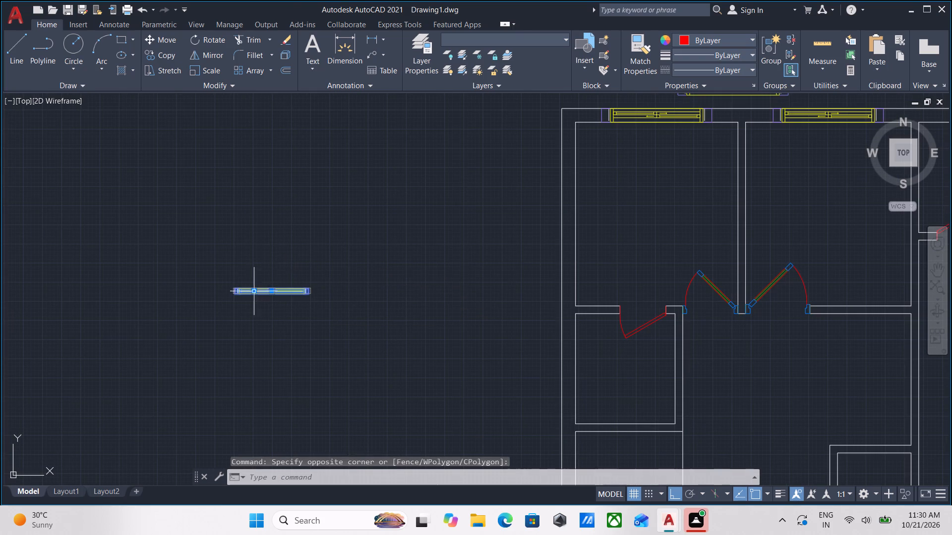
scroll(244, 298, "up", 2)
middle_click_drag(238, 321, 230, 361)
scroll(225, 366, "up", 2)
middle_click_drag(228, 364, 226, 365)
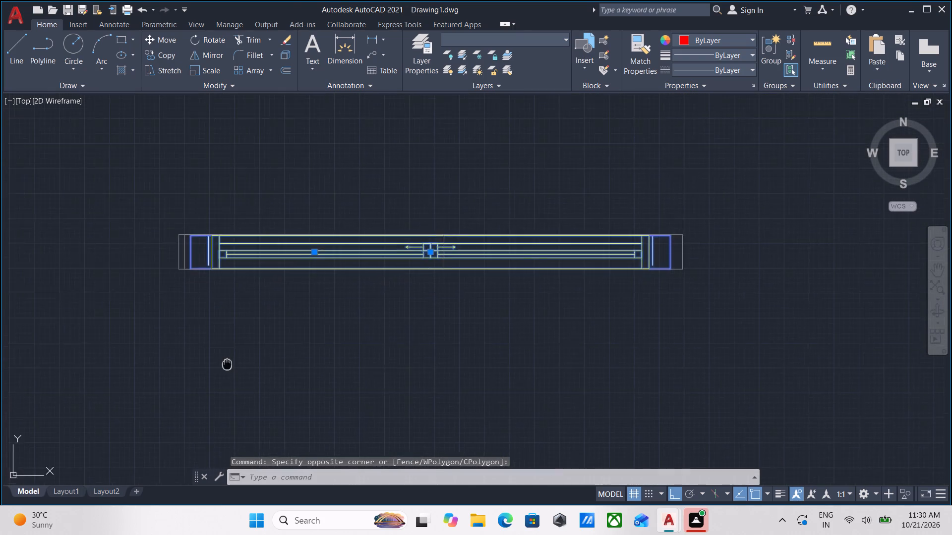
middle_click_drag(226, 365, 203, 382)
scroll(203, 382, "down", 4)
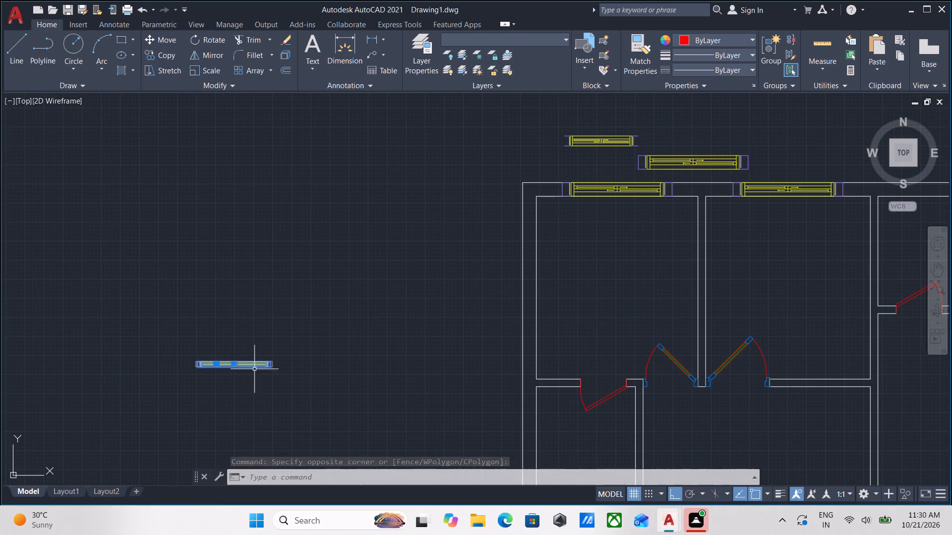
key("Escape")
Extend the small central room's inner west and east wall lines north to the outer line of its north wall.
middle_click_drag(426, 399, 388, 366)
middle_click_drag(512, 399, 398, 253)
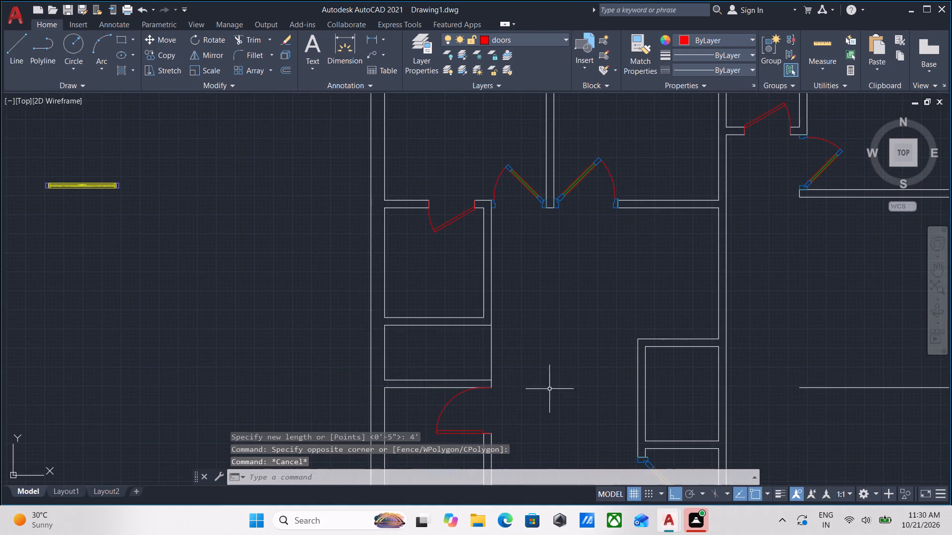
middle_click_drag(535, 363, 425, 215)
scroll(451, 247, "down", 1)
middle_click_drag(451, 248, 394, 322)
scroll(446, 291, "up", 2)
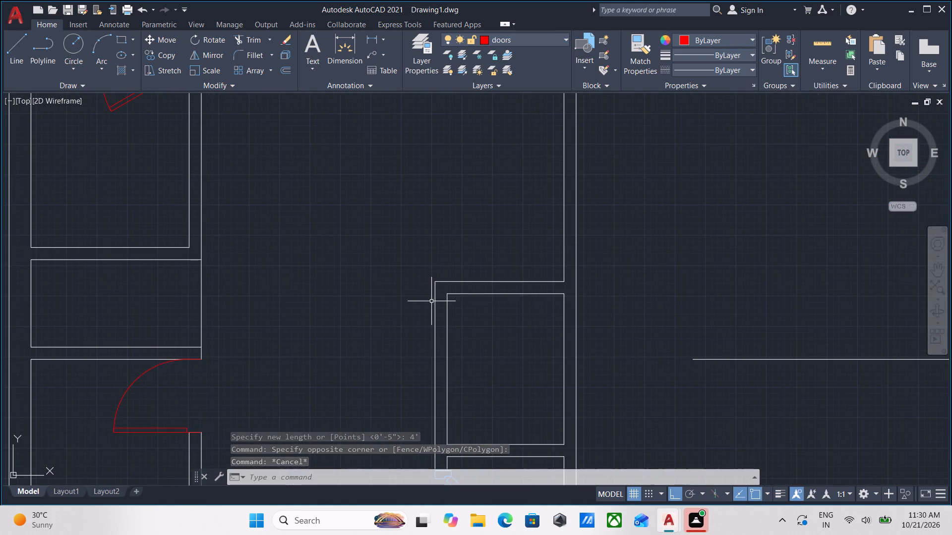
middle_click_drag(445, 293, 411, 336)
scroll(414, 334, "up", 1)
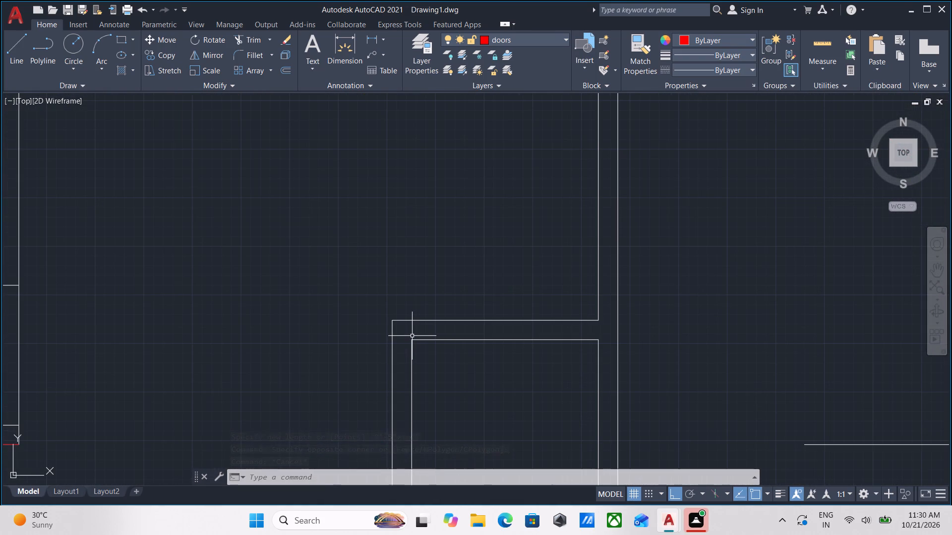
key("w")
key("BackSpace")
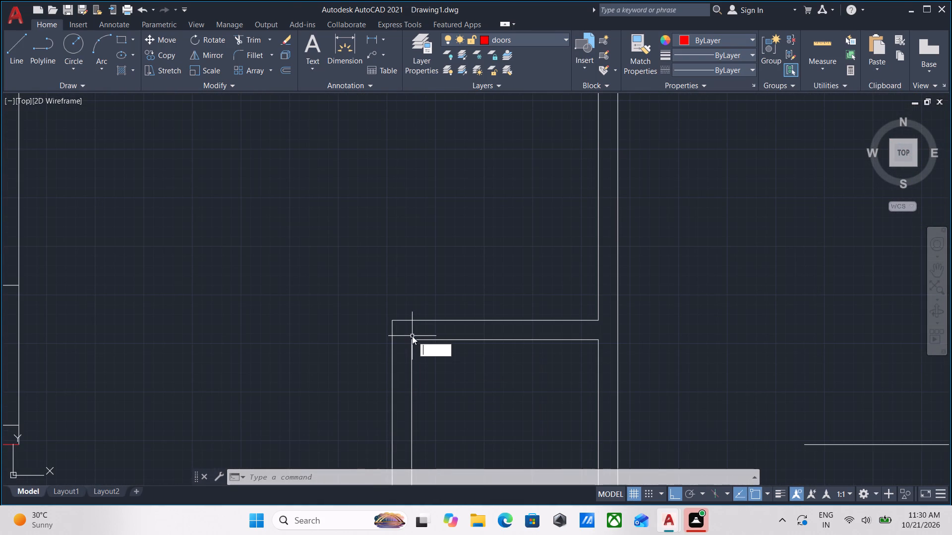
type("ex")
key("Return")
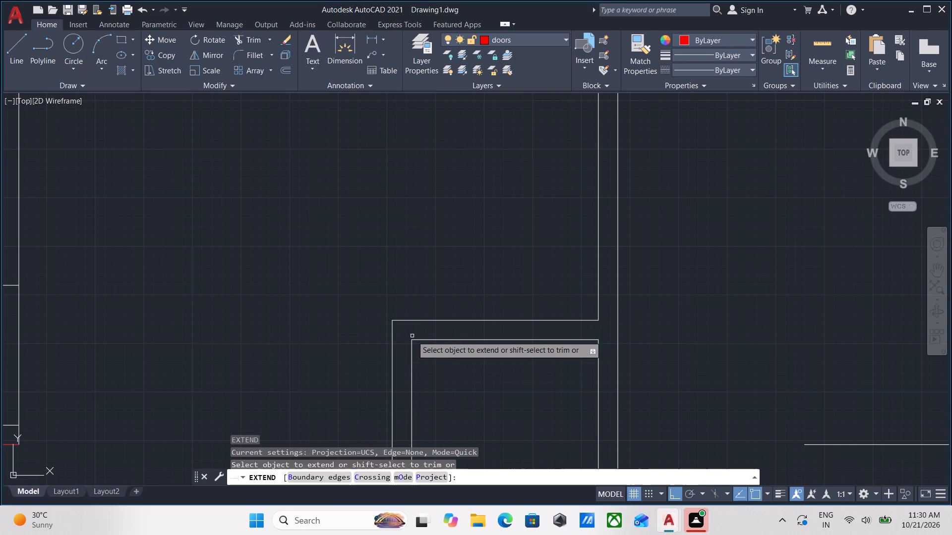
left_click(412, 357)
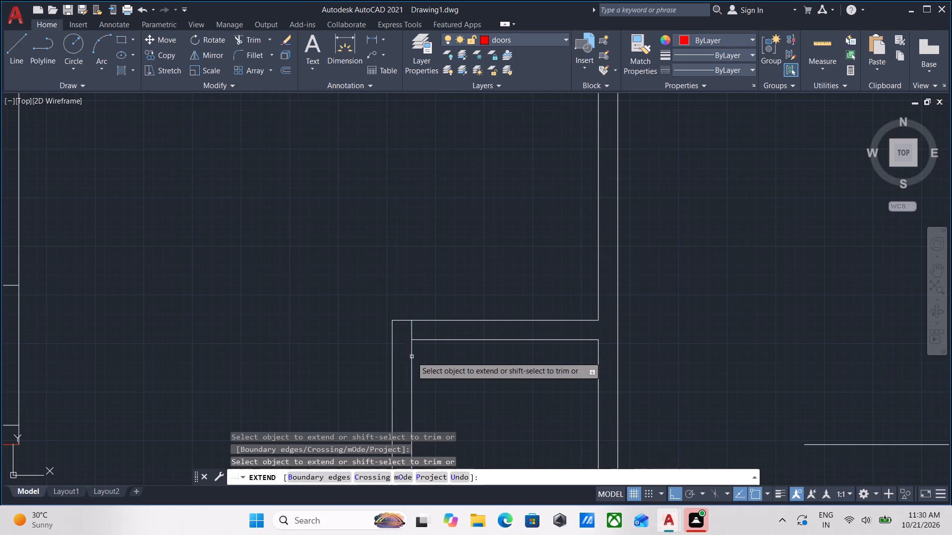
left_click(597, 355)
key("Escape")
Trim away both north wall lines of the small central room between its west and east walls.
left_click(538, 366)
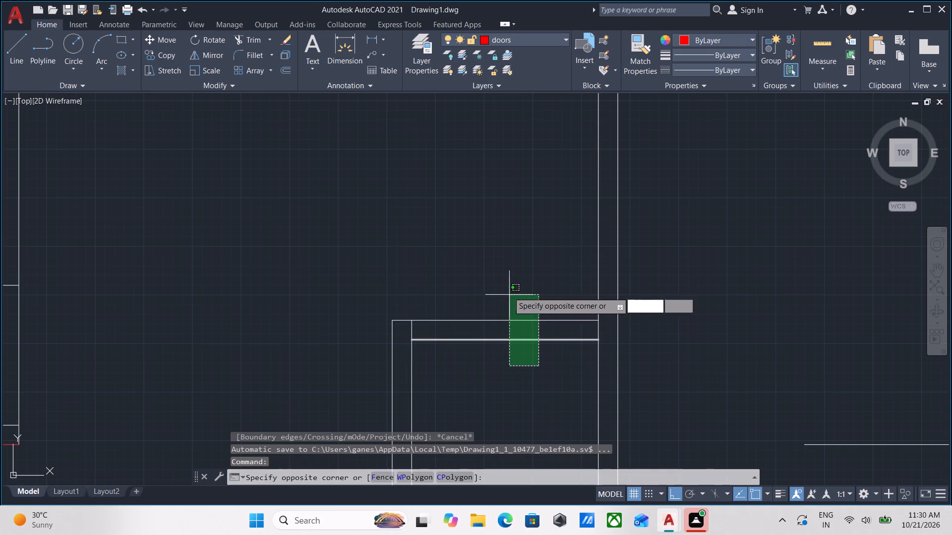
left_click(495, 274)
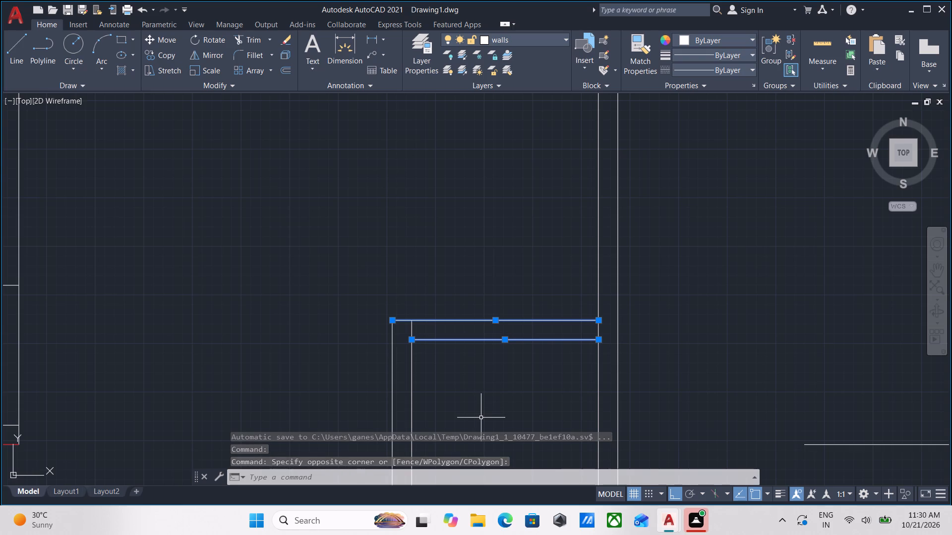
type("tr")
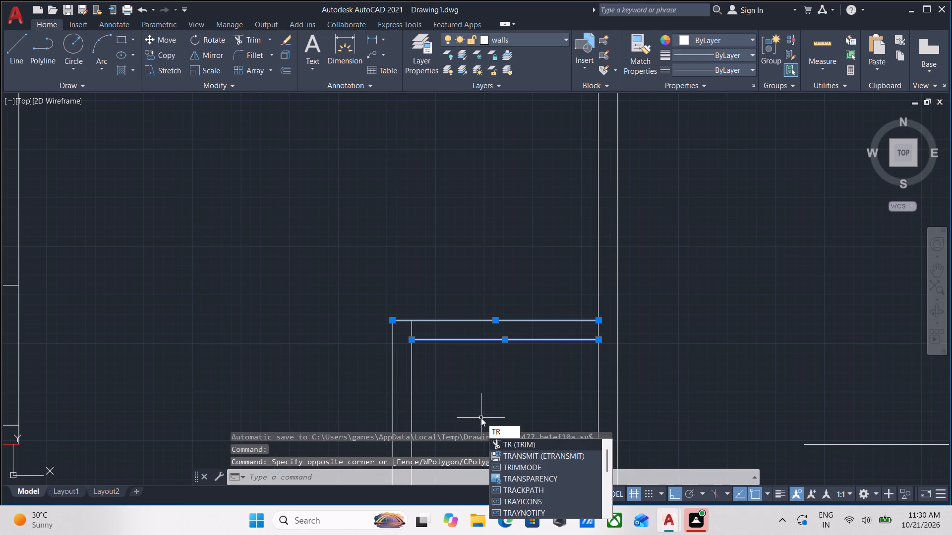
key("Return")
left_click(481, 418)
left_click(474, 288)
key("Escape")
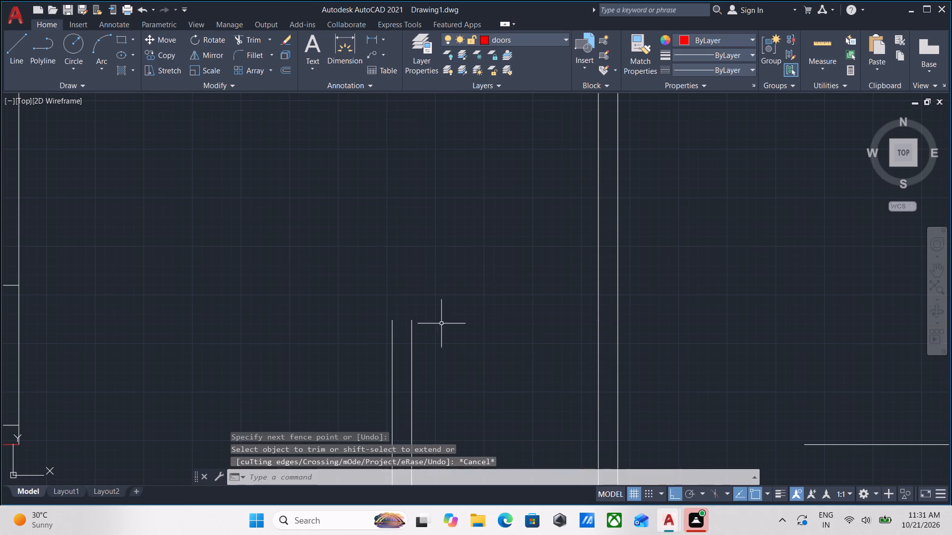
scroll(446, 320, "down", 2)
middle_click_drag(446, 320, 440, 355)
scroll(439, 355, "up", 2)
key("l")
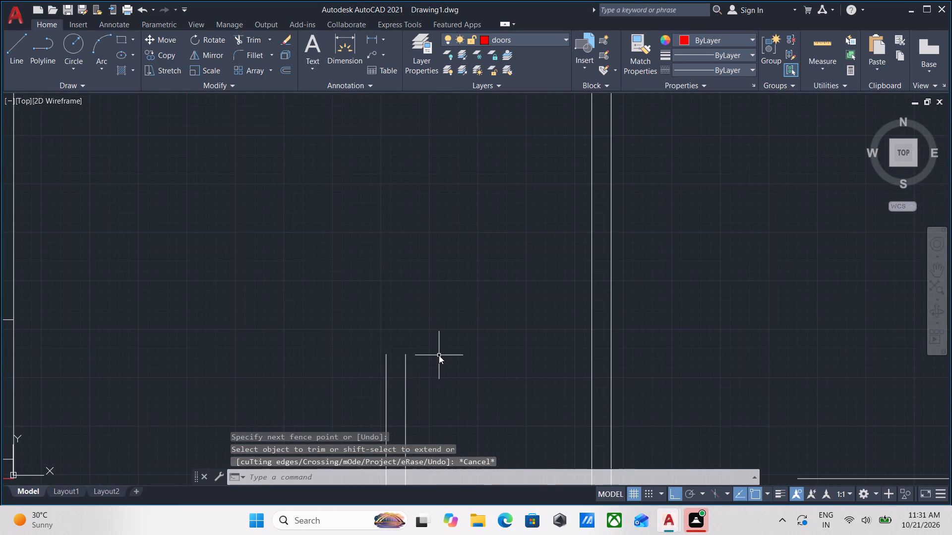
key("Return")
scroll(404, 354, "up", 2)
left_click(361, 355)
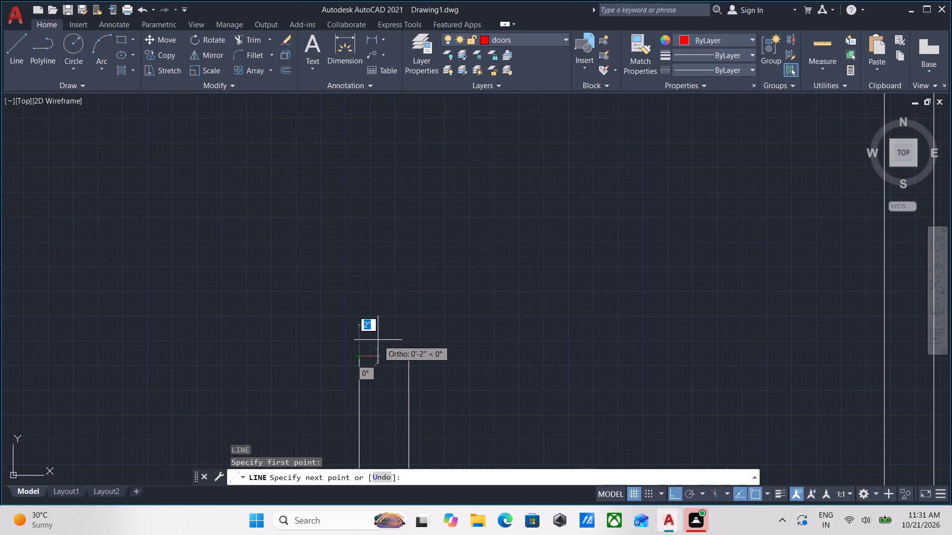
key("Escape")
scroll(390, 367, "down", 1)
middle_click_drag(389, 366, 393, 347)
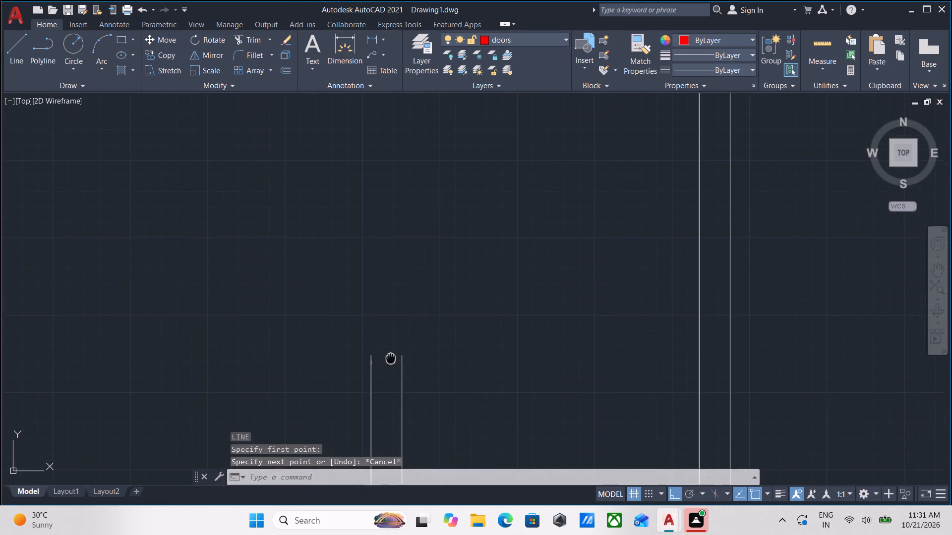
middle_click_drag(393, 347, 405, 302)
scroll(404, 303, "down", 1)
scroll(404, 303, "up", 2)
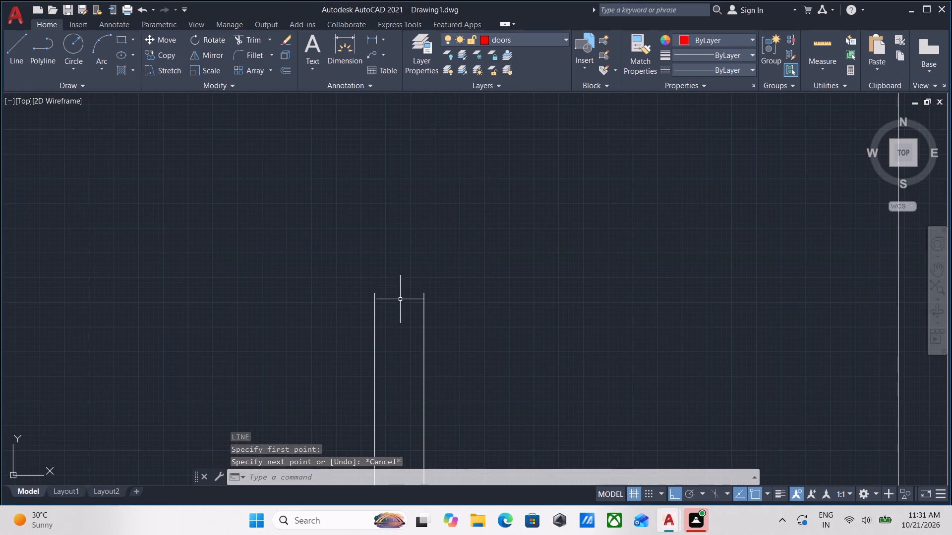
Make walls the current layer and draw a 5" line closing the north end of the small central room's west wall.
left_click(548, 40)
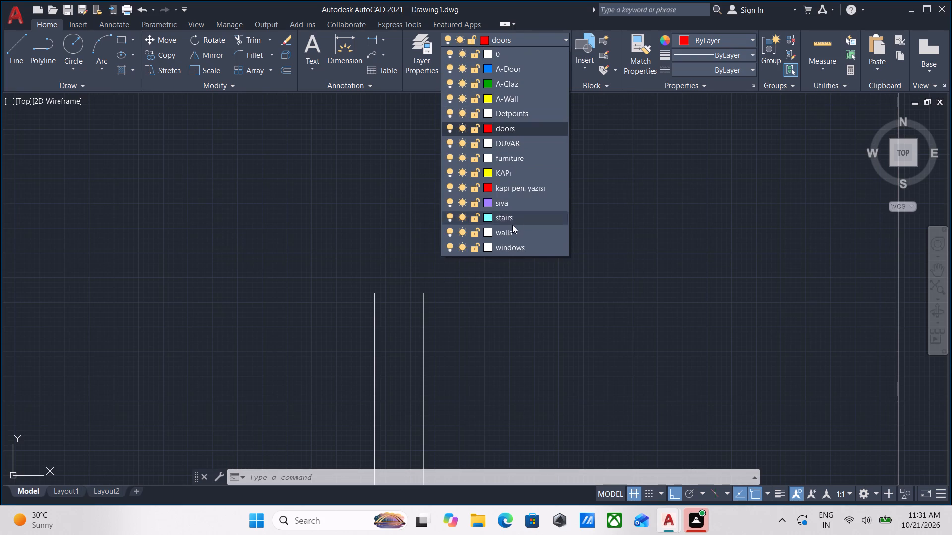
left_click(512, 254)
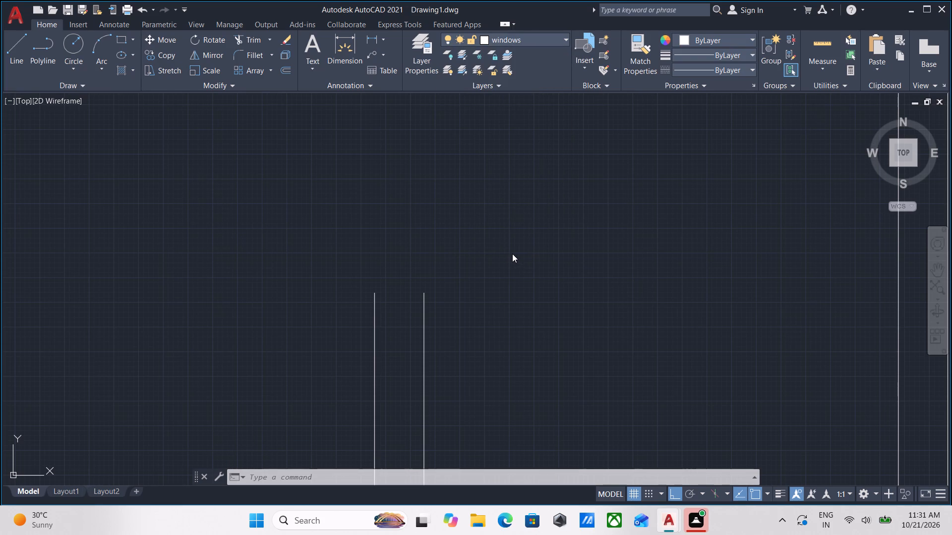
left_click(520, 35)
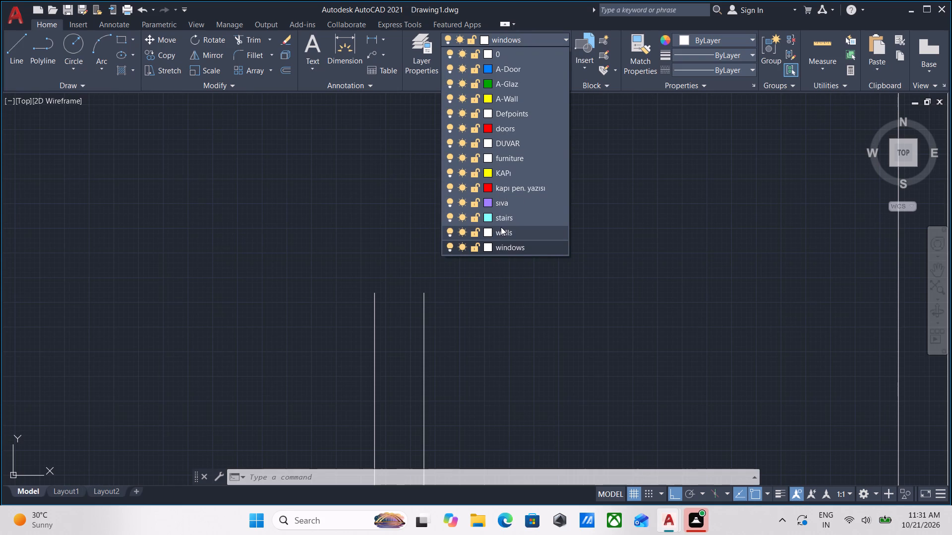
left_click(501, 228)
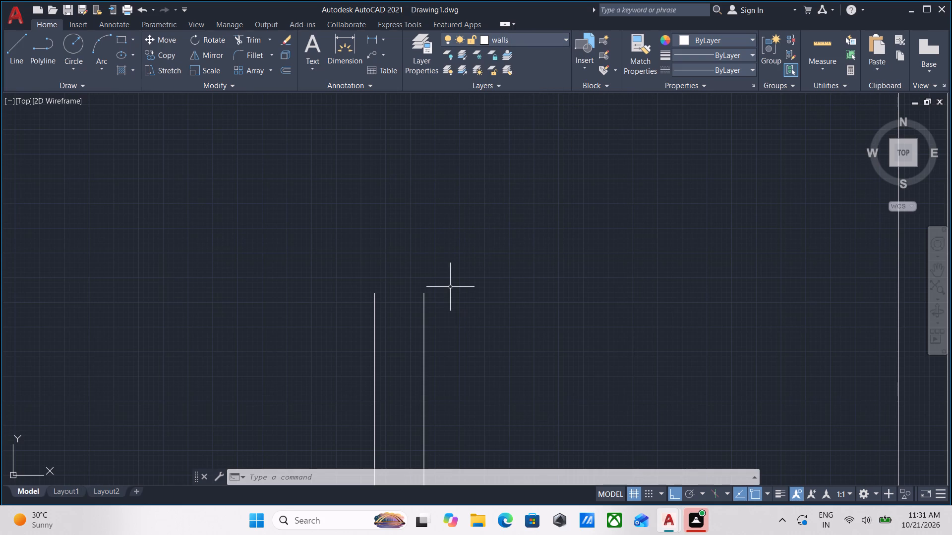
key("l")
key("Return")
scroll(441, 292, "up", 2)
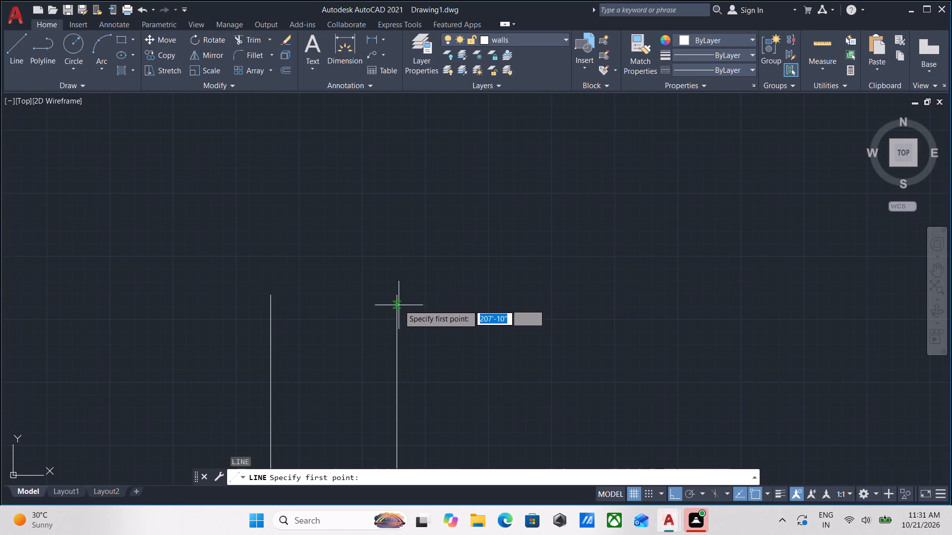
left_click(396, 297)
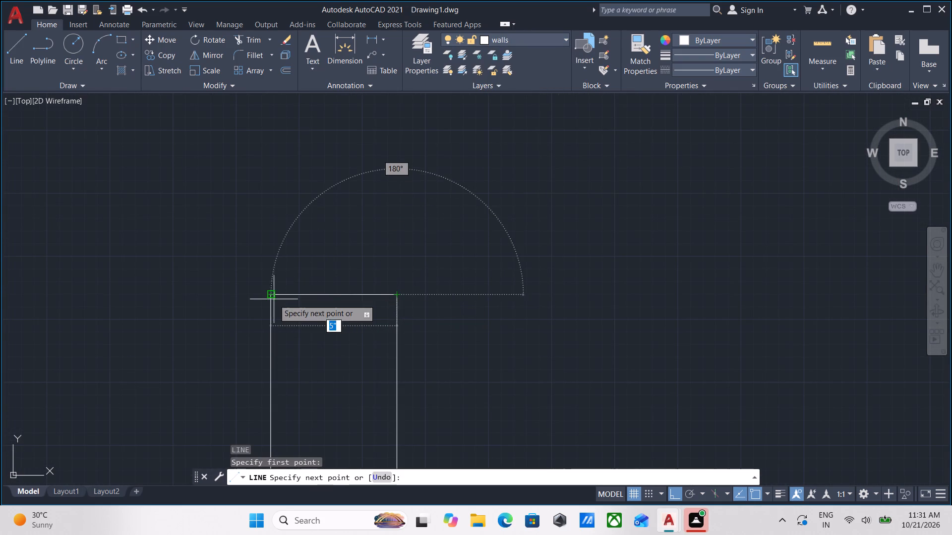
left_click(269, 295)
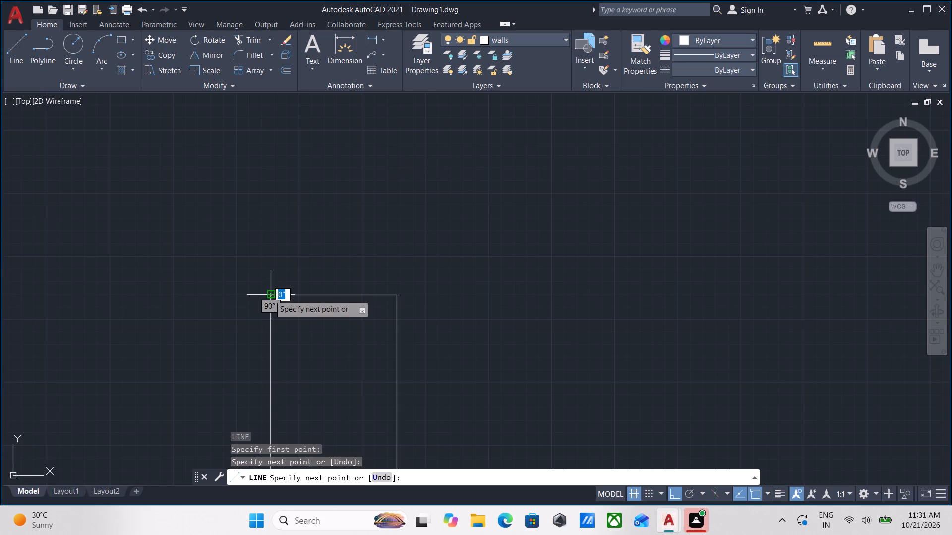
scroll(269, 295, "down", 2)
key("Tab")
key("Escape")
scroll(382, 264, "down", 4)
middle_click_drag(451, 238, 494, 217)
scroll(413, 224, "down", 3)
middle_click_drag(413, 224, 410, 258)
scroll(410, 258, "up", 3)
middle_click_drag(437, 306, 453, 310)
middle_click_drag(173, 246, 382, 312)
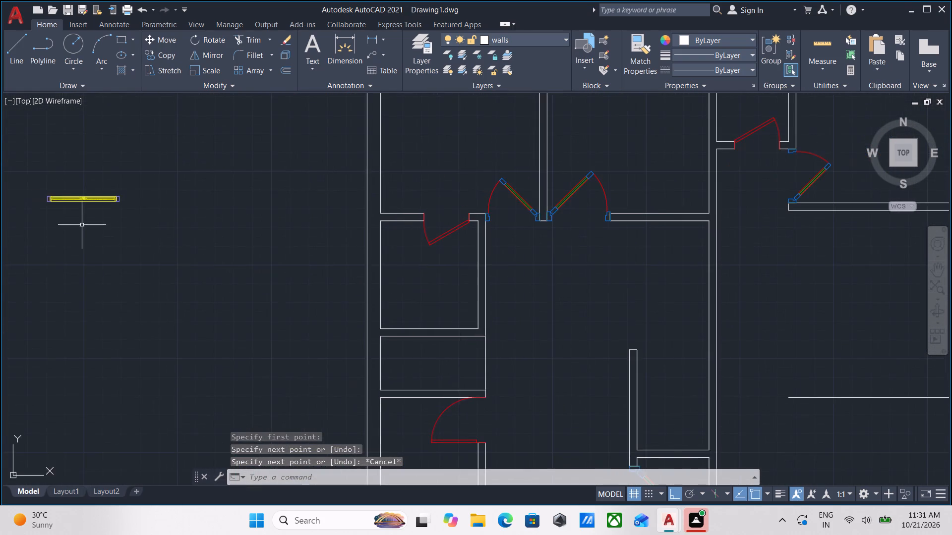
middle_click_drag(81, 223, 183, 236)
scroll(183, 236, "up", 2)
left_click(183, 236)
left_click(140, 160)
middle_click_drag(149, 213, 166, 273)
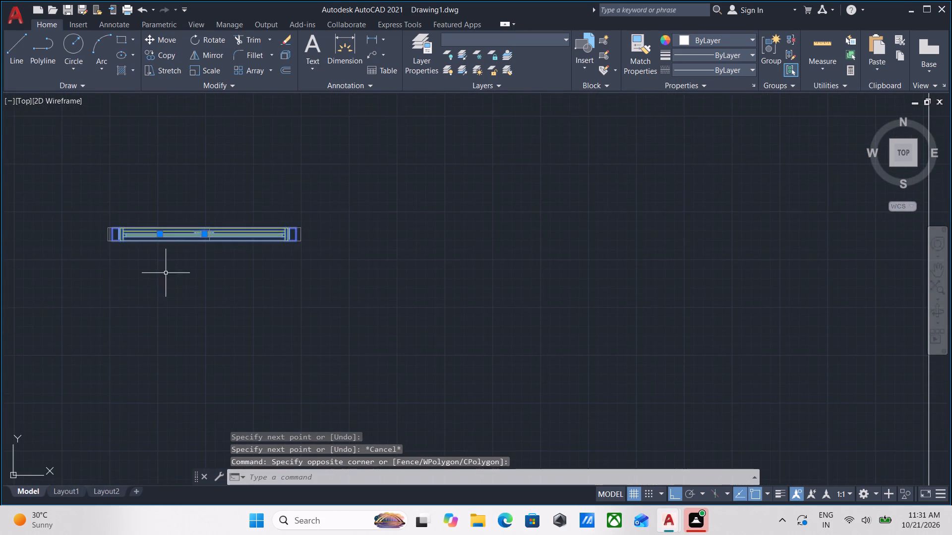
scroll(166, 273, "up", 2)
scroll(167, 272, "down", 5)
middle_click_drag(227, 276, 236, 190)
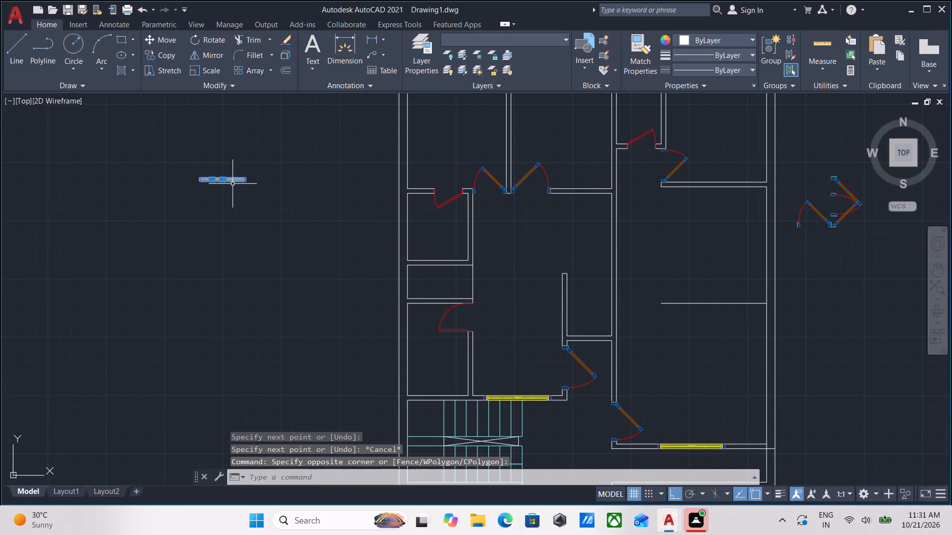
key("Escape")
Copy the whole spare sliding unit west of the plan, using its southwest corner as base point.
scroll(218, 174, "up", 2)
middle_click_drag(218, 173, 227, 254)
left_click_drag(261, 288, 259, 283)
left_click(230, 222)
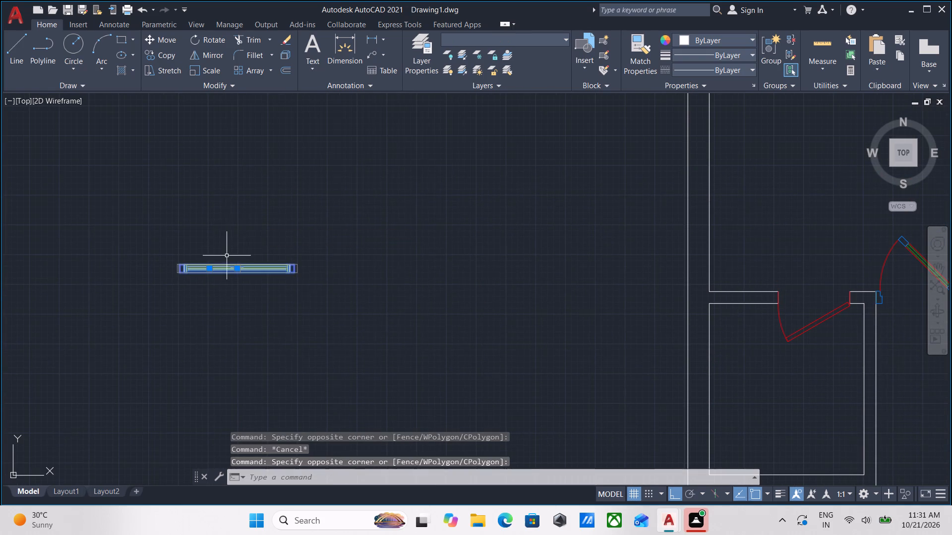
scroll(227, 256, "up", 1)
type("co")
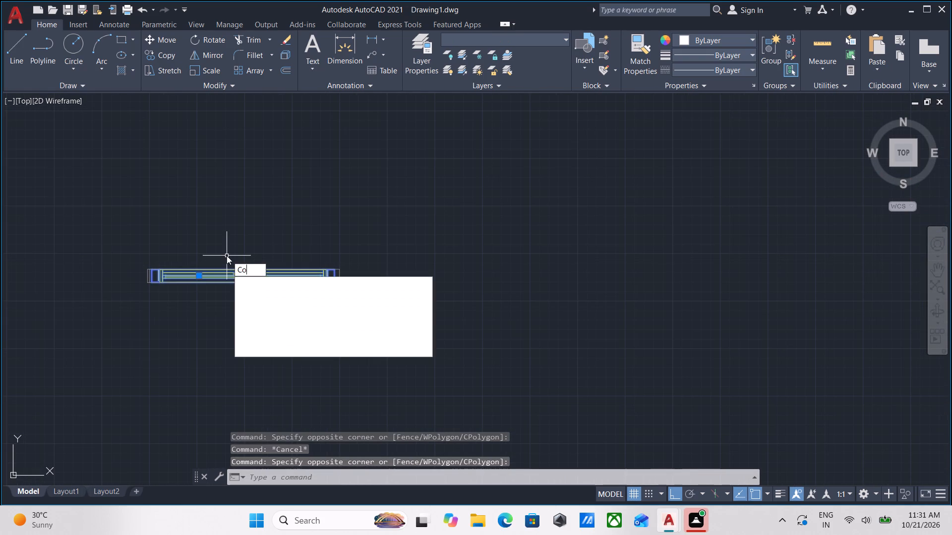
key("Return")
scroll(147, 288, "up", 3)
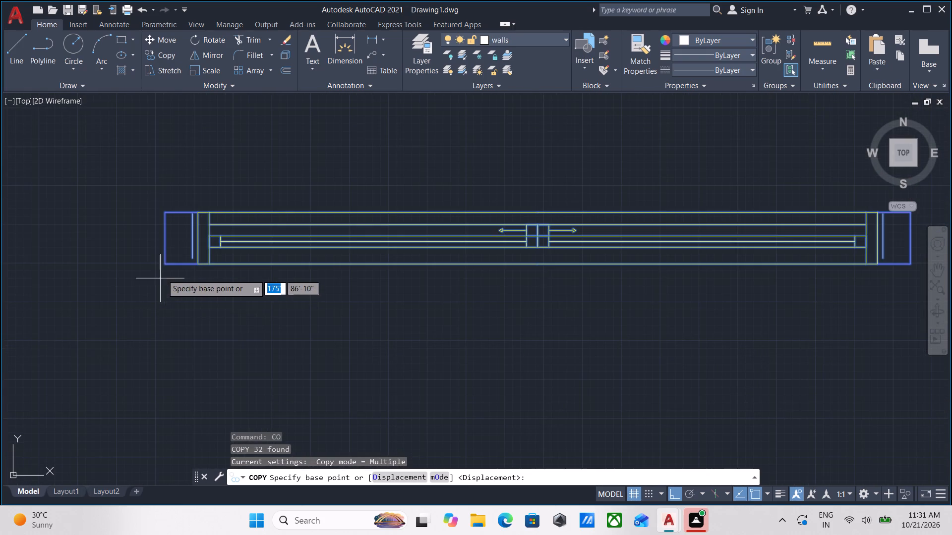
left_click(166, 260)
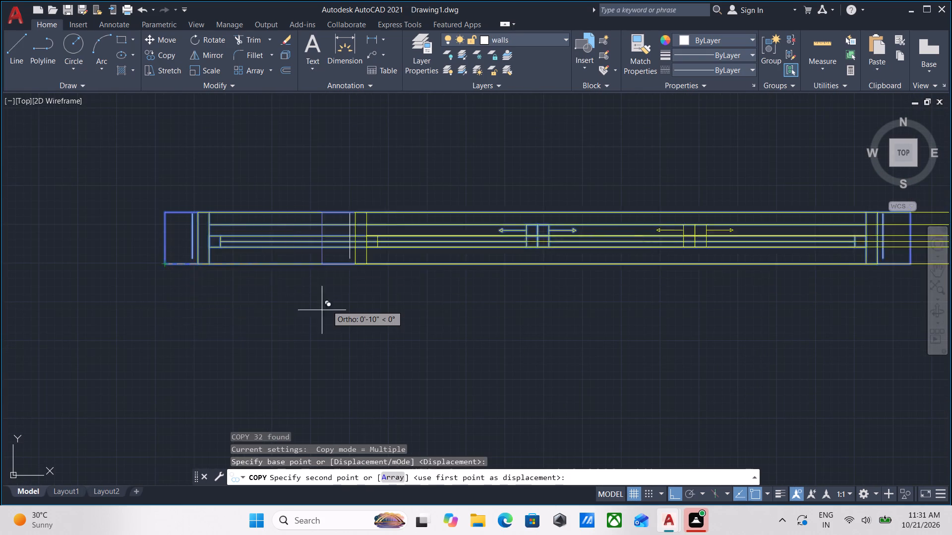
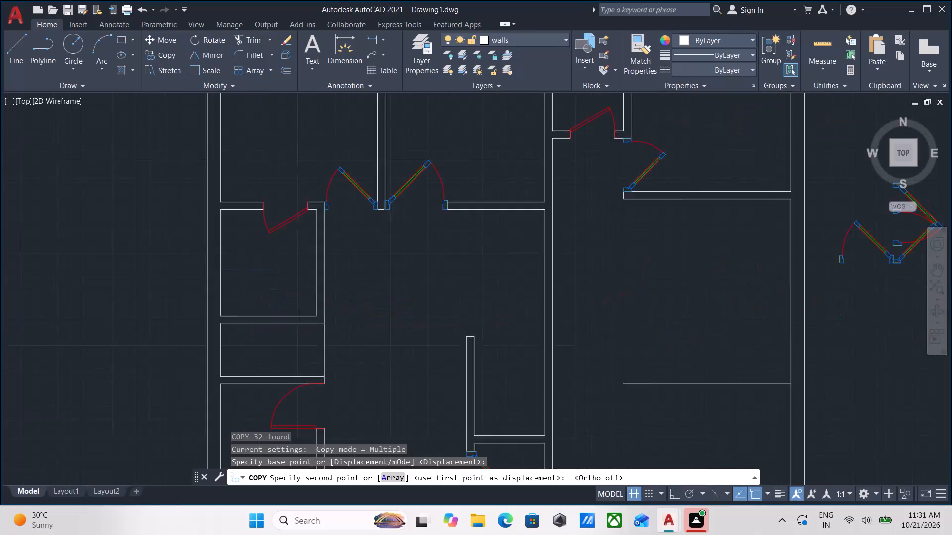
Place the sliding unit copy in the small central room's north opening, with its southwest corner on the west wall's inner line.
scroll(438, 339, "up", 2)
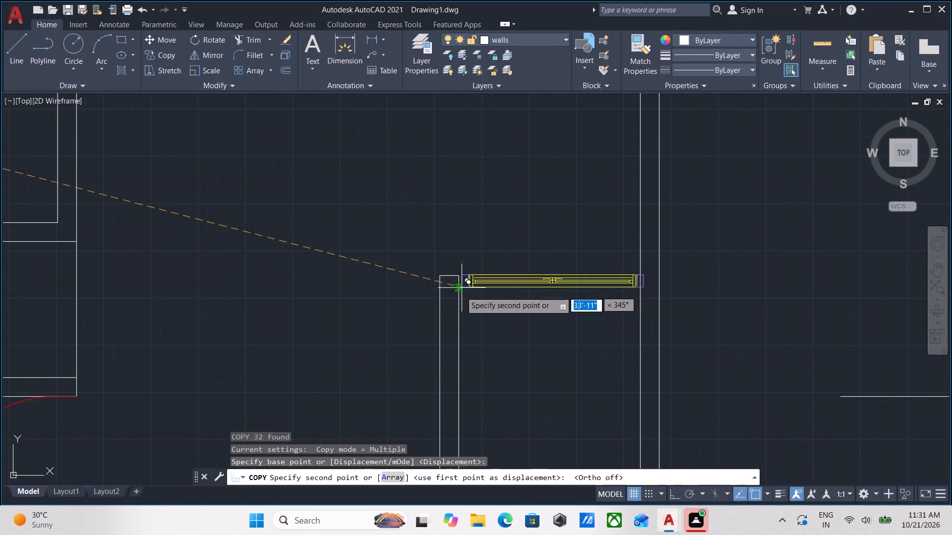
scroll(461, 293, "up", 2)
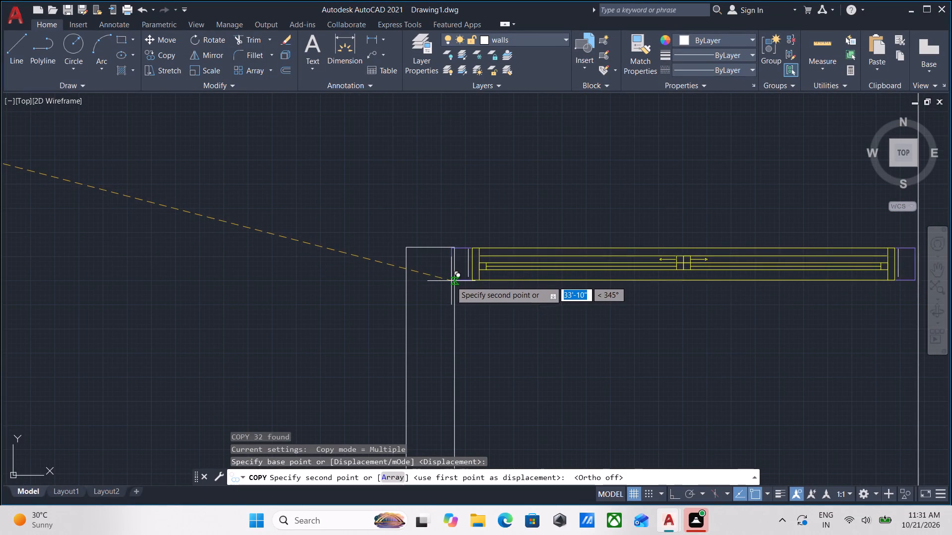
scroll(451, 281, "up", 2)
left_click(455, 286)
scroll(479, 225, "down", 1)
middle_click_drag(479, 225, 465, 279)
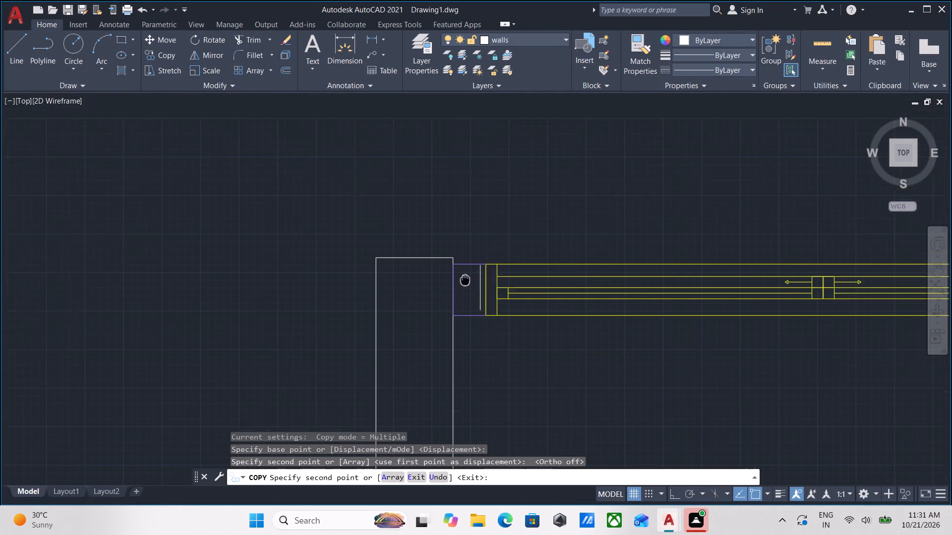
scroll(468, 213, "down", 2)
middle_click_drag(468, 213, 361, 249)
key("Escape")
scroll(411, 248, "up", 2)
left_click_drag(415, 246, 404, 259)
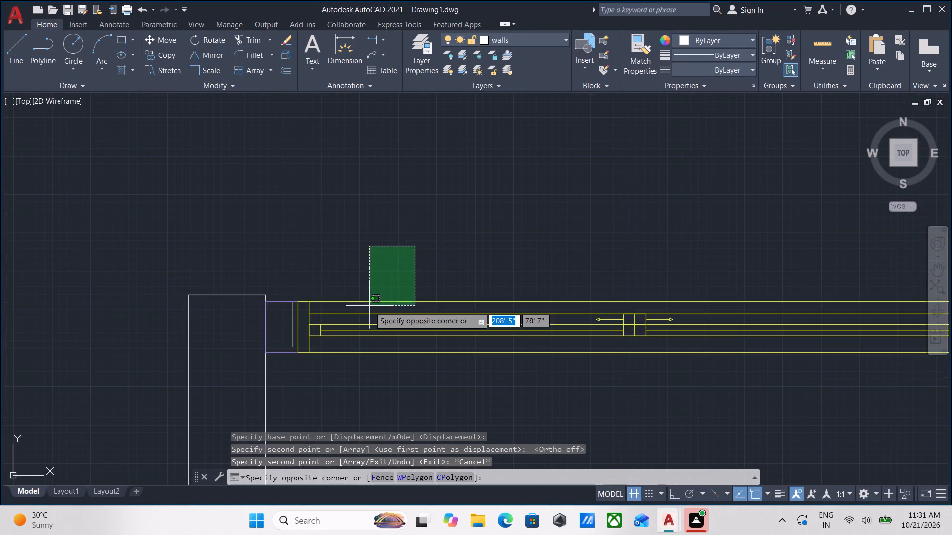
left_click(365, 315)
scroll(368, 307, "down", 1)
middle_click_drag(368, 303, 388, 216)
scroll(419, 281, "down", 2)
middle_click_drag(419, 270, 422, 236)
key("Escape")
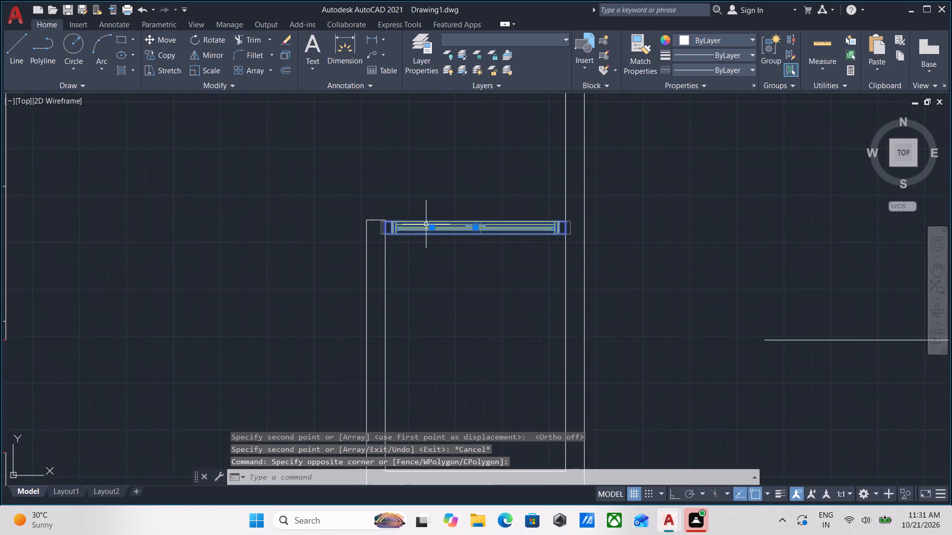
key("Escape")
Measure the small central room's interior and the sliding unit in its north opening.
type("mea")
key("Return")
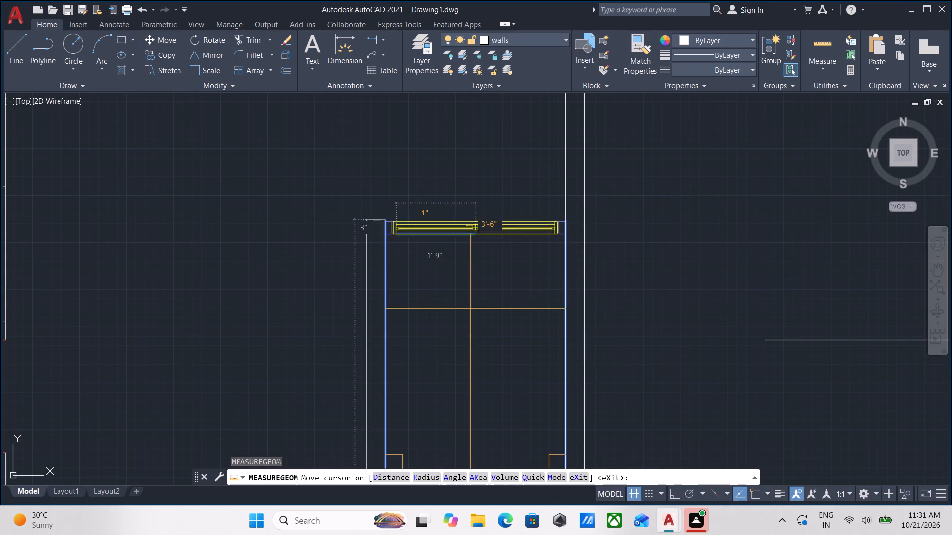
scroll(485, 308, "down", 1)
middle_click_drag(485, 308, 473, 246)
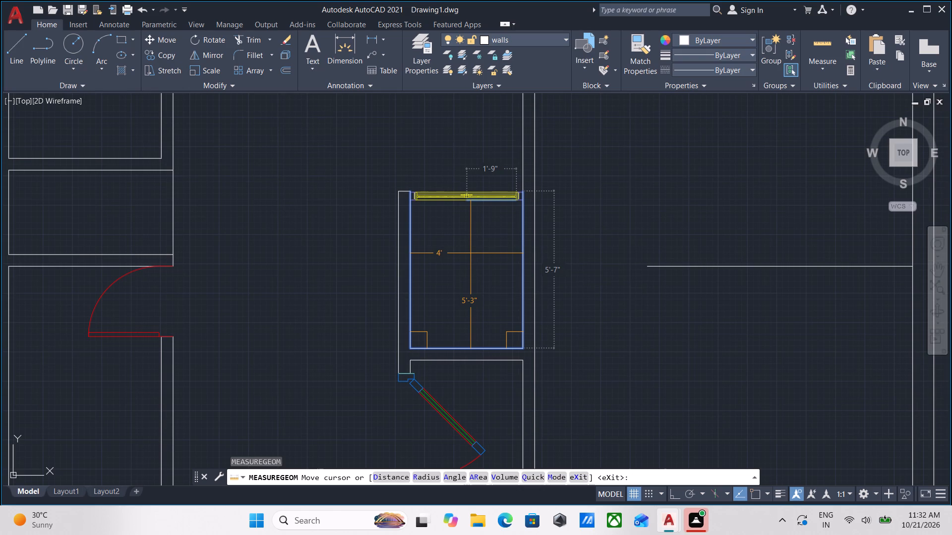
scroll(471, 250, "up", 2)
middle_click_drag(453, 199, 444, 282)
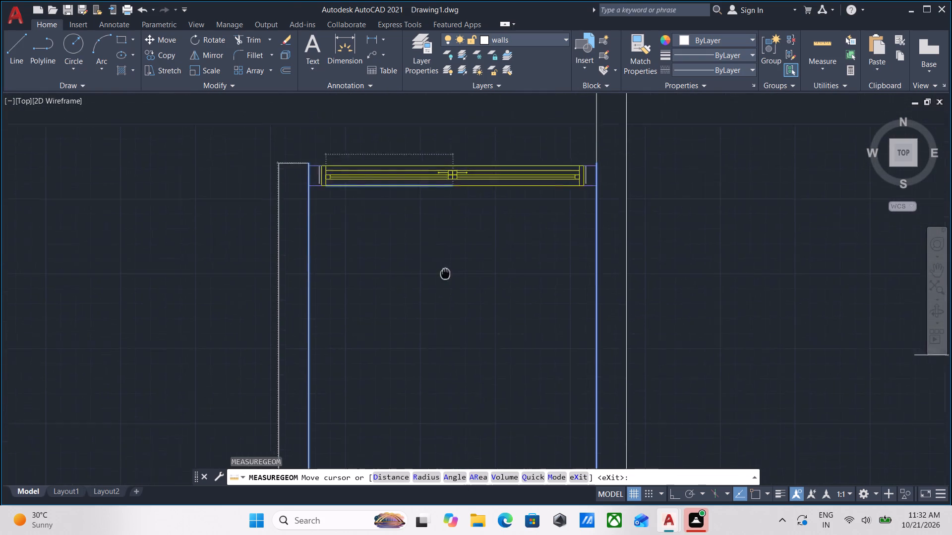
middle_click_drag(444, 282, 441, 304)
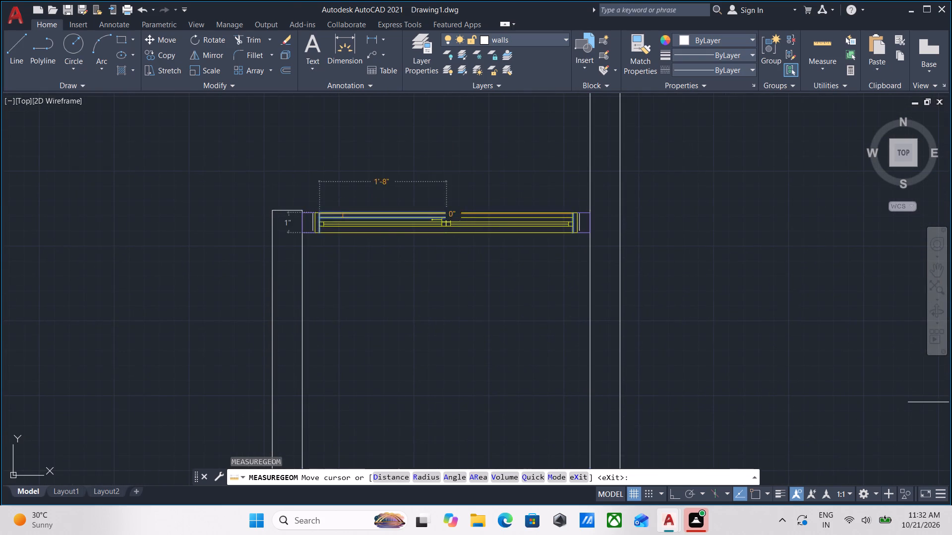
key("Escape")
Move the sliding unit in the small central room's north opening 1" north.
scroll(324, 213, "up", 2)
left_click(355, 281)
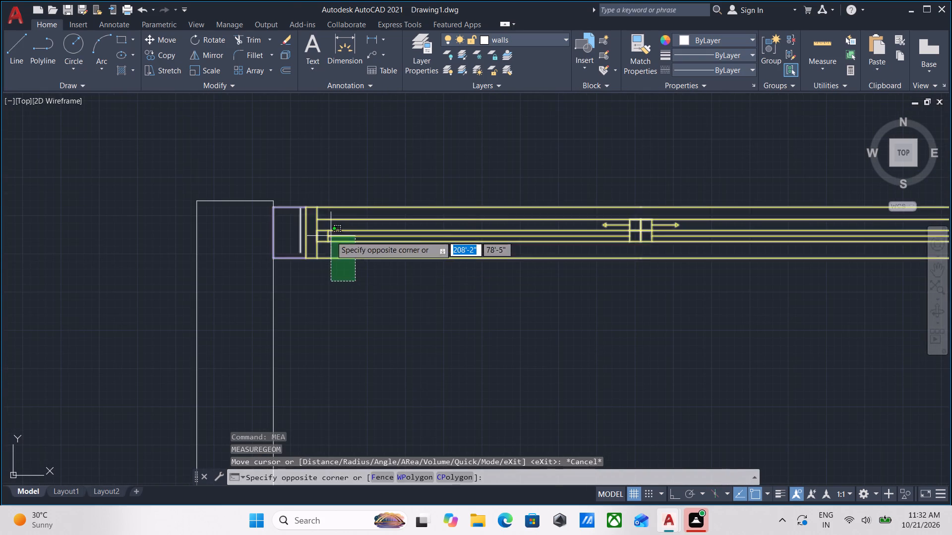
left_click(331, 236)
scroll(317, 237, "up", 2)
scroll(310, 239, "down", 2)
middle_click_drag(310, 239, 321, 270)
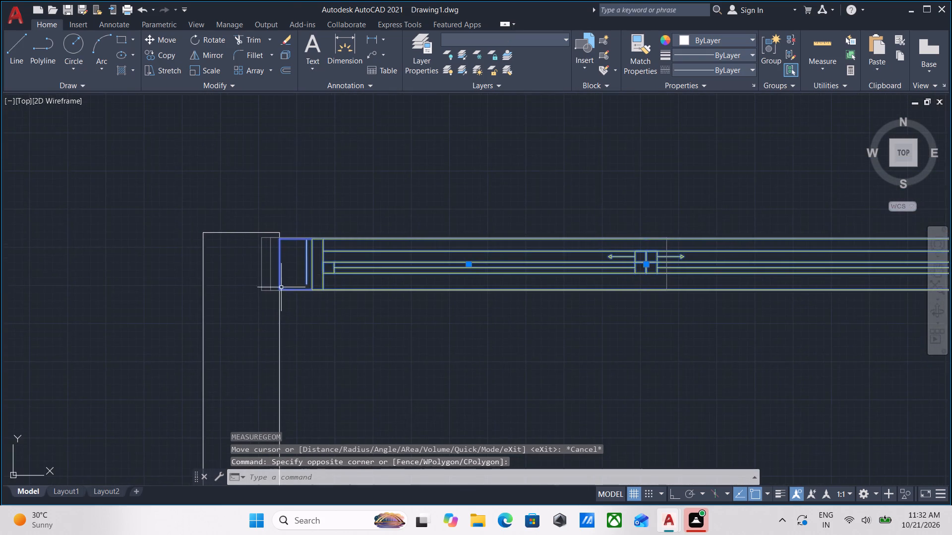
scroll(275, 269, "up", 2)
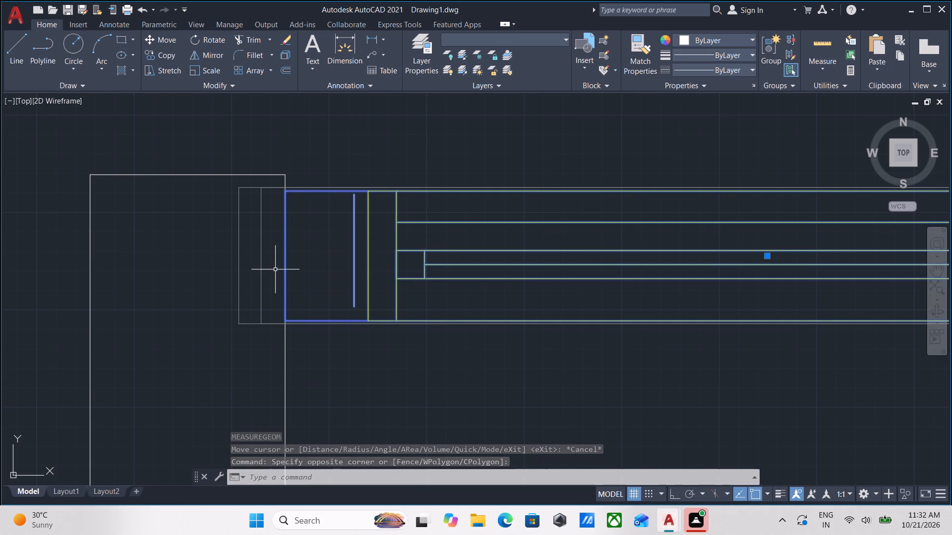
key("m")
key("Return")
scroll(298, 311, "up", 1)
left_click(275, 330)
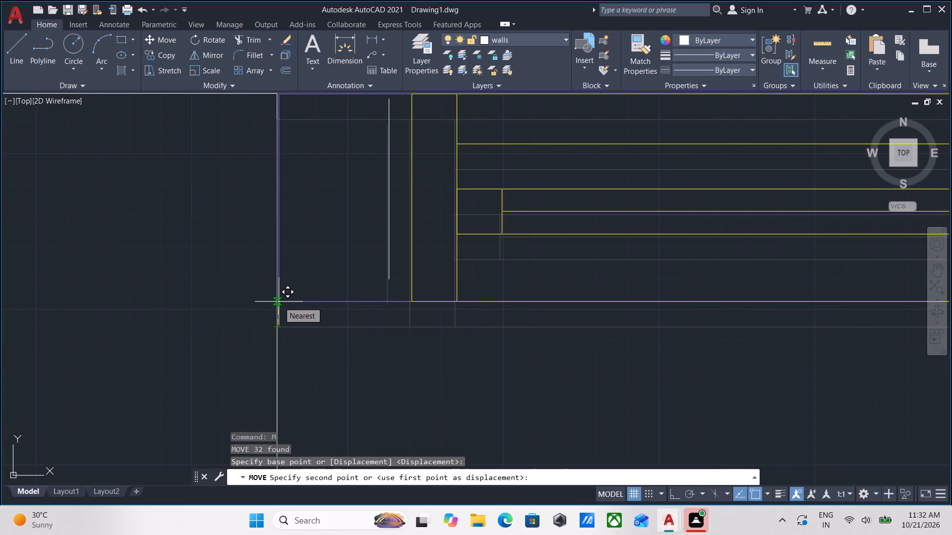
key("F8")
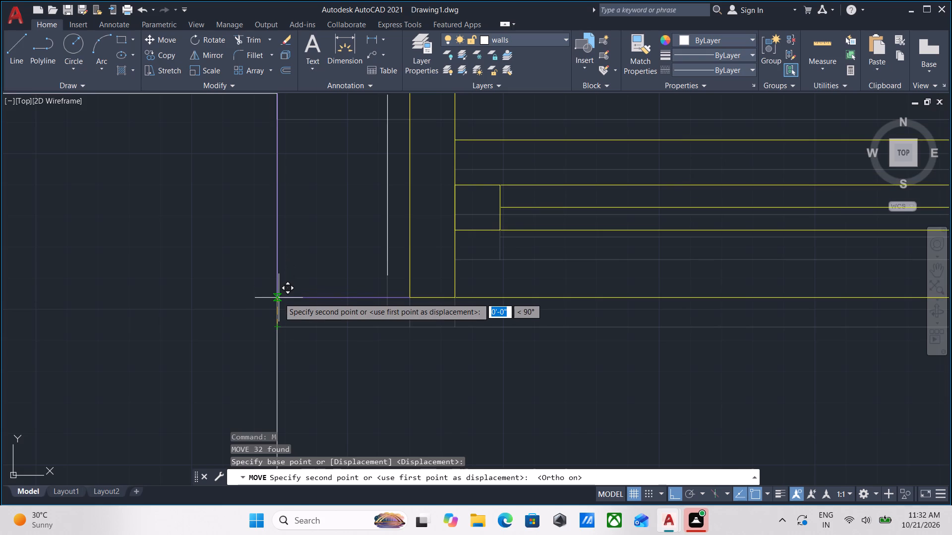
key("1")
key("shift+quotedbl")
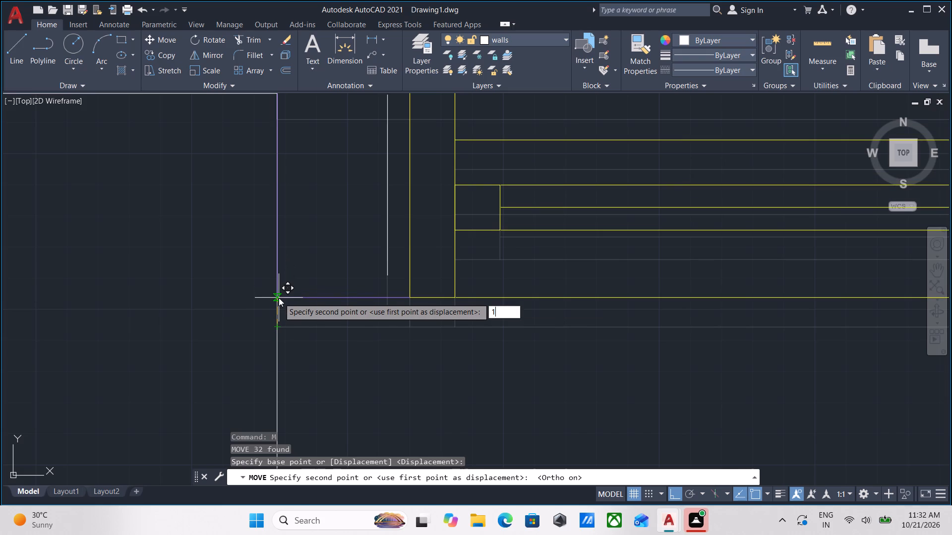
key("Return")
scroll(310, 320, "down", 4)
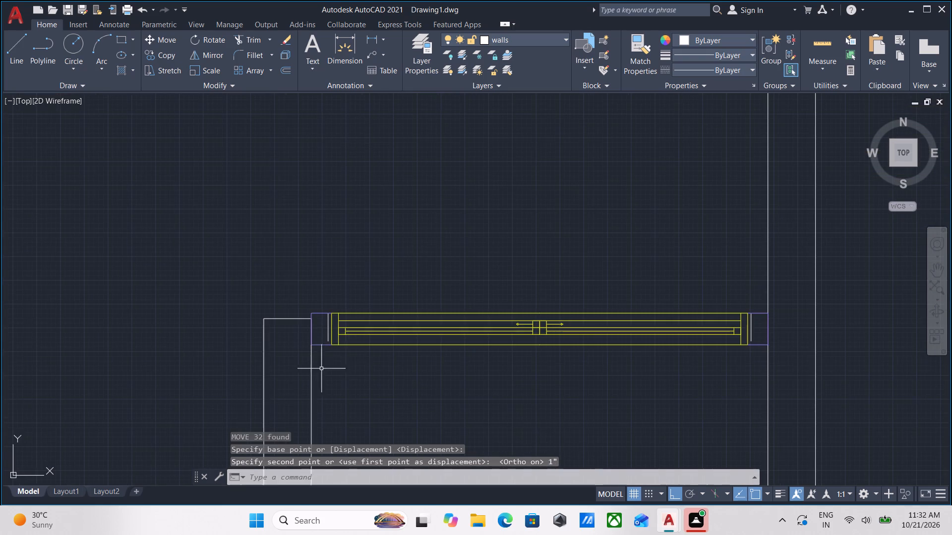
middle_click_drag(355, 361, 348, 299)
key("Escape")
Move the sliding unit by its northwest corner onto the northeast end corner of the small central room's west wall.
scroll(348, 299, "up", 1)
scroll(401, 321, "down", 2)
middle_click_drag(407, 319, 404, 309)
scroll(404, 324, "down", 1)
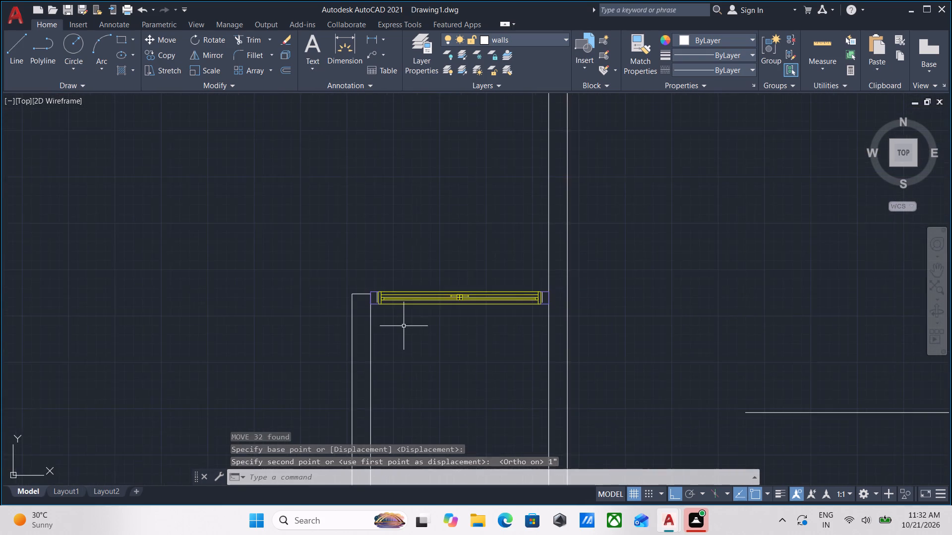
middle_click_drag(404, 326, 392, 298)
key("m")
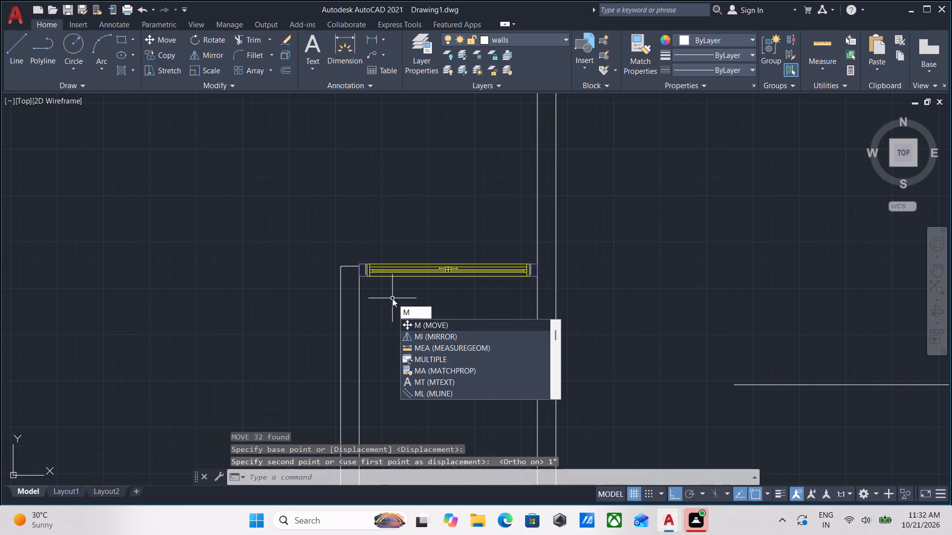
key("Escape")
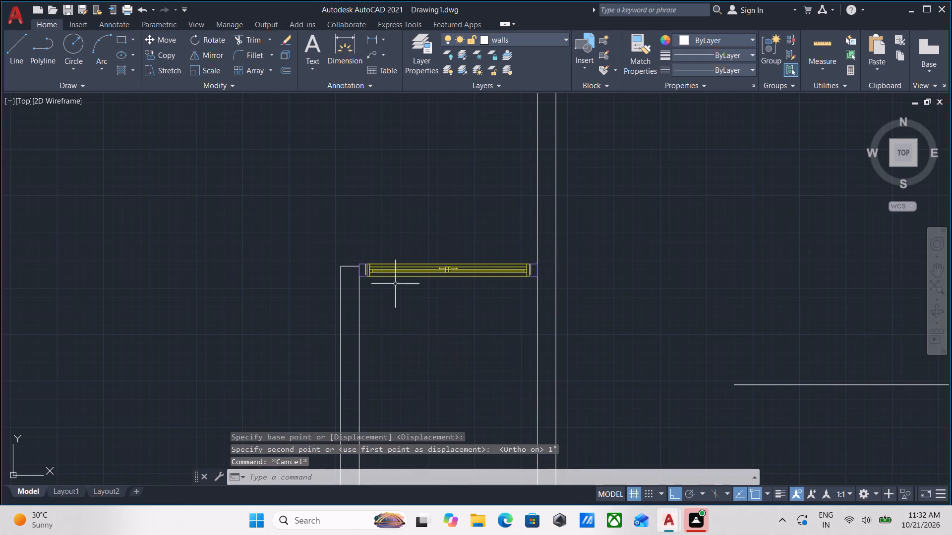
scroll(390, 260, "up", 2)
left_click(390, 256)
left_click(365, 294)
scroll(301, 269, "up", 1)
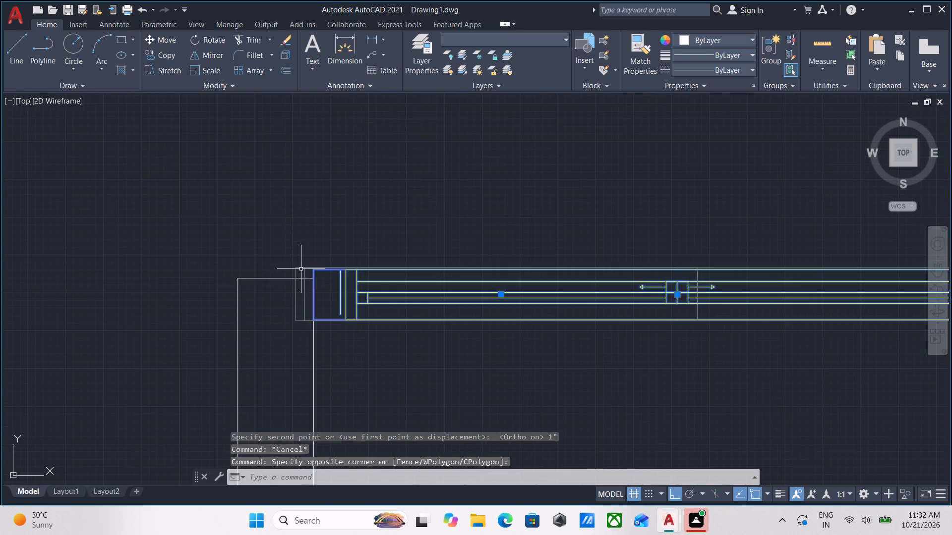
key("m")
key("Return")
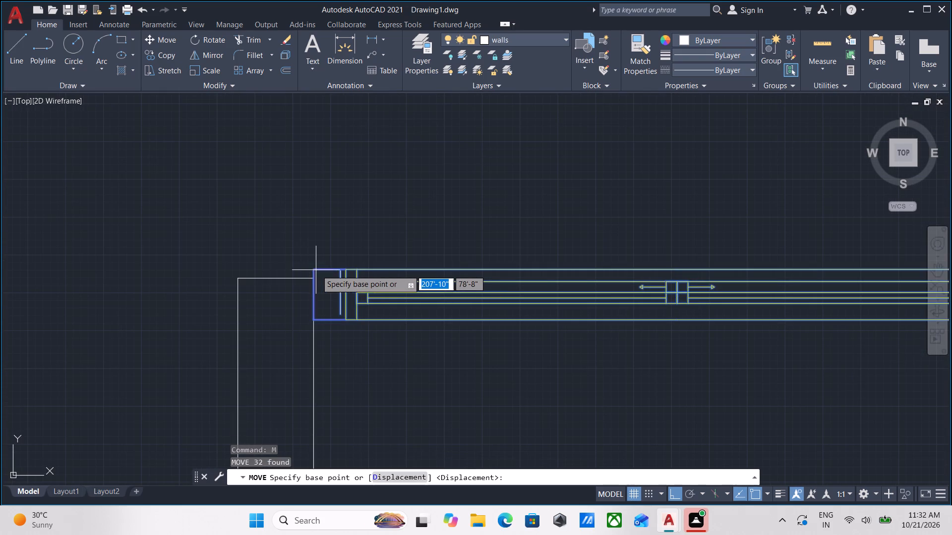
scroll(316, 270, "up", 2)
left_click(309, 268)
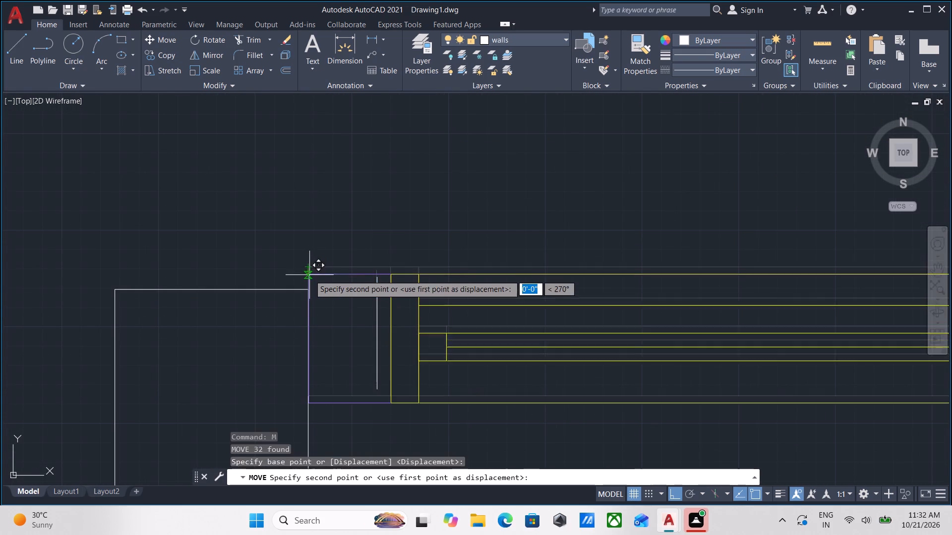
left_click(307, 288)
scroll(310, 288, "down", 4)
middle_click_drag(310, 288, 311, 281)
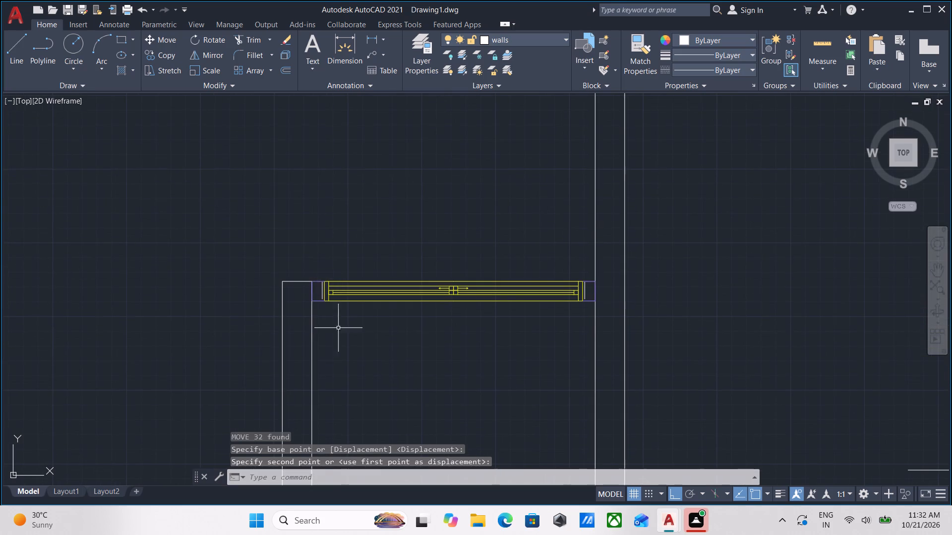
key("Escape")
Measure the small central room's interior width and depth below the sliding unit.
scroll(347, 337, "down", 2)
middle_click_drag(347, 337, 345, 285)
type("mea")
key("Return")
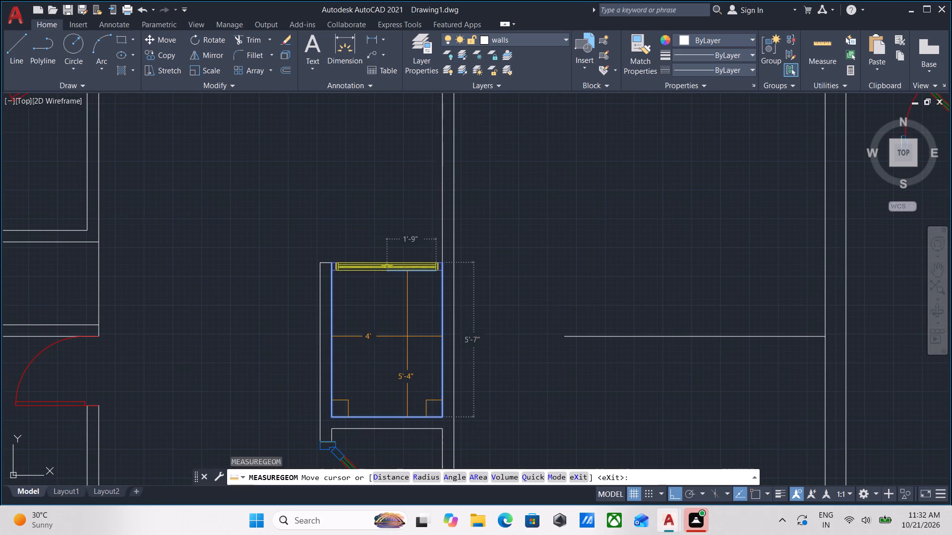
middle_click_drag(407, 336, 407, 350)
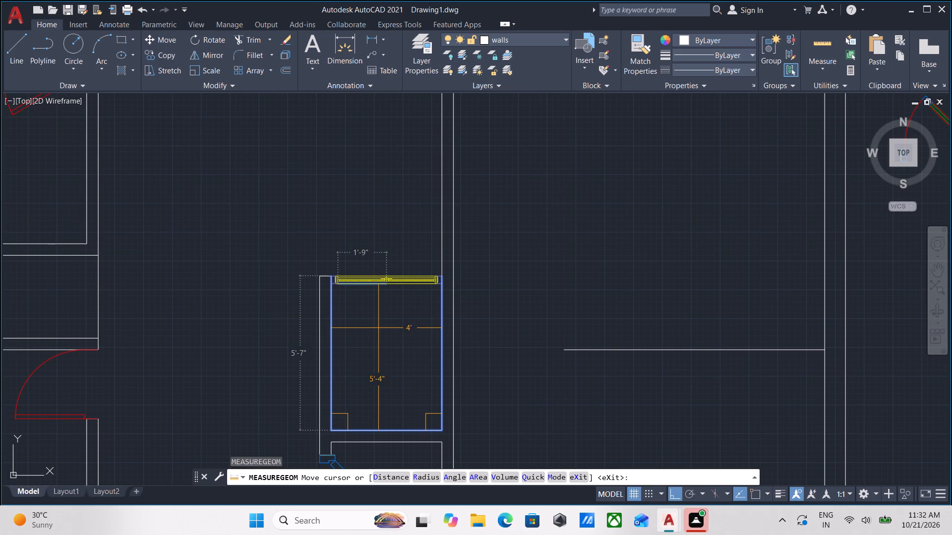
key("Escape")
Examine the placed sliding unit and the door and window openings across the whole floor plan.
scroll(354, 328, "down", 2)
middle_click_drag(354, 328, 366, 278)
scroll(247, 274, "down", 1)
middle_click_drag(247, 274, 289, 313)
scroll(369, 319, "up", 3)
scroll(266, 256, "up", 2)
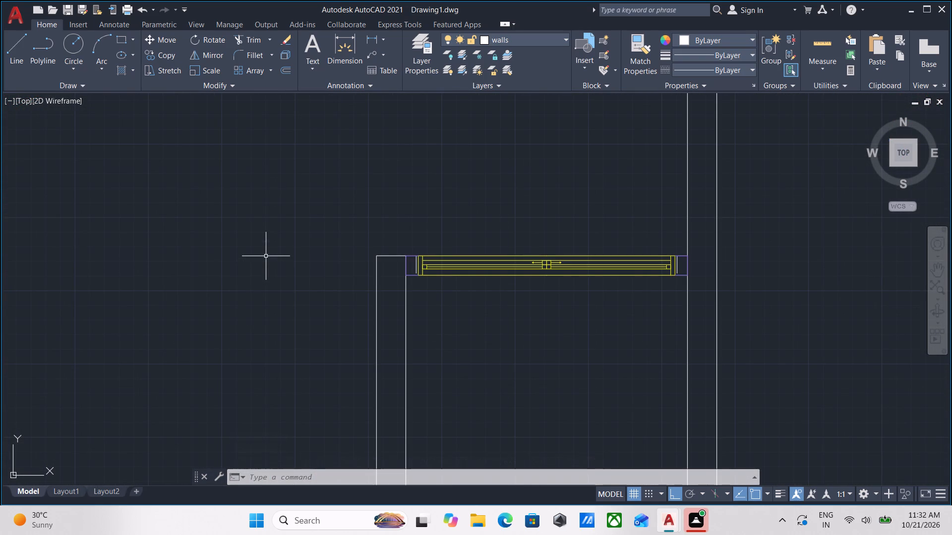
scroll(266, 256, "down", 2)
scroll(334, 271, "down", 1)
middle_click_drag(334, 271, 352, 144)
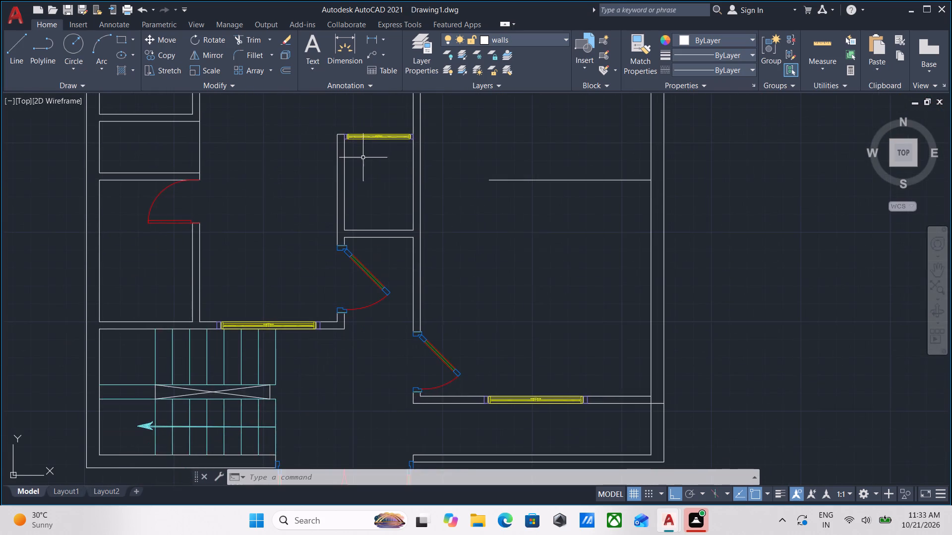
scroll(360, 194, "down", 1)
middle_click_drag(360, 197, 377, 290)
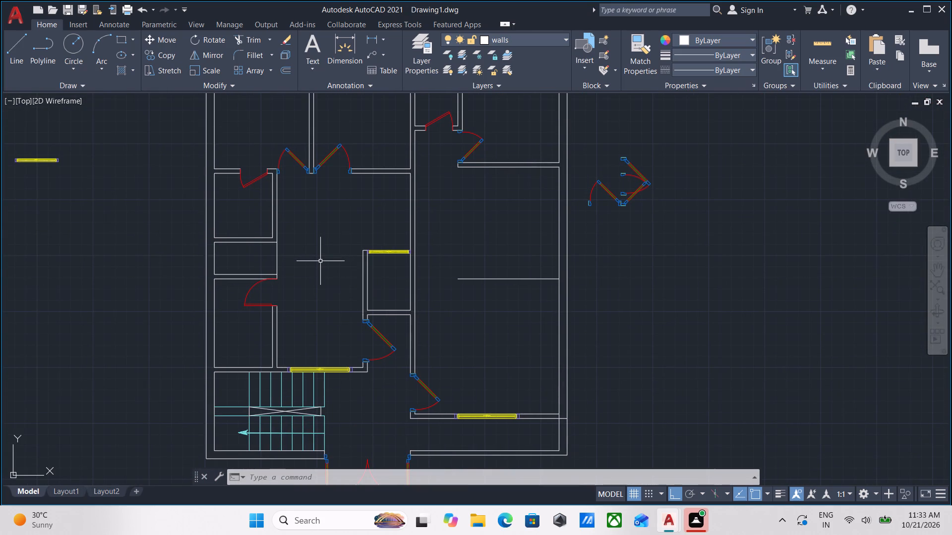
scroll(320, 261, "down", 2)
middle_click_drag(320, 261, 273, 357)
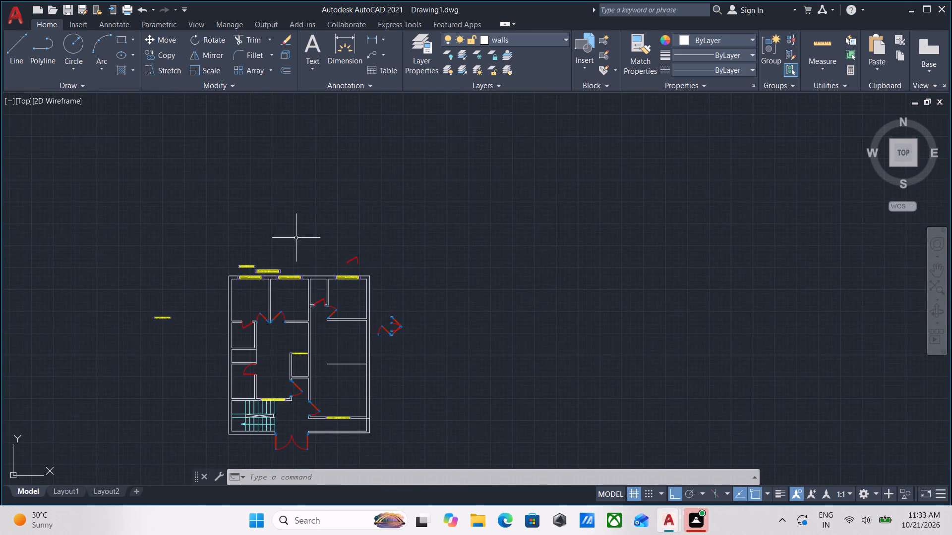
Set the windows layer's colour to yellow (index colour 2).
scroll(297, 236, "up", 2)
type("rec")
key("Return")
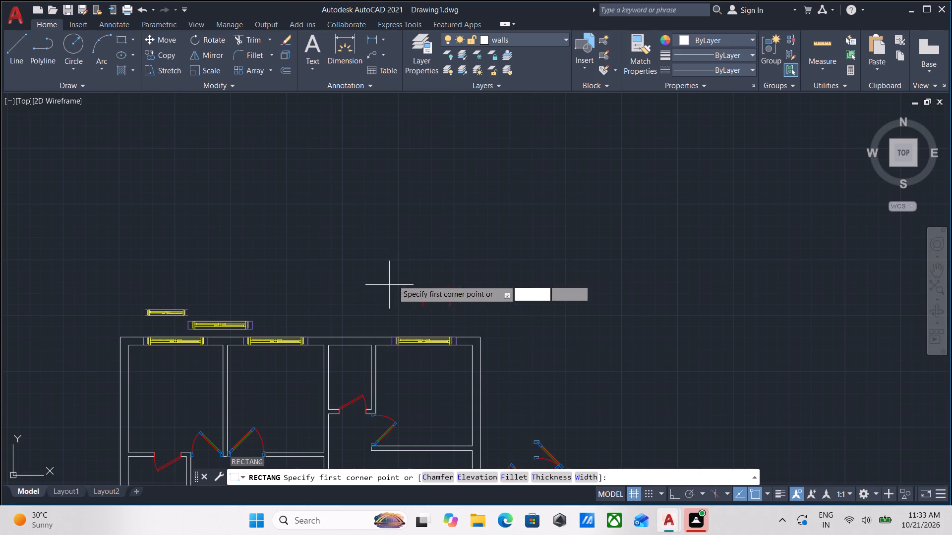
left_click(515, 41)
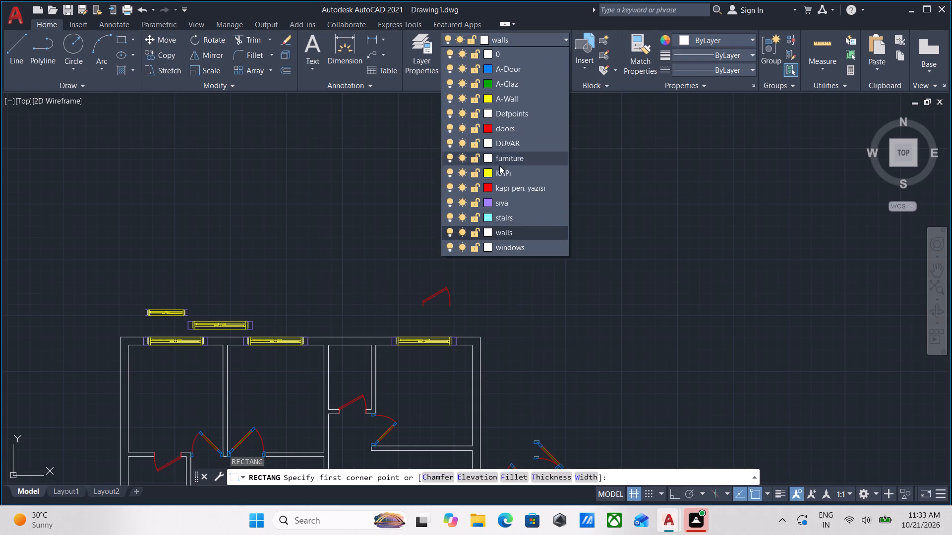
left_click(486, 249)
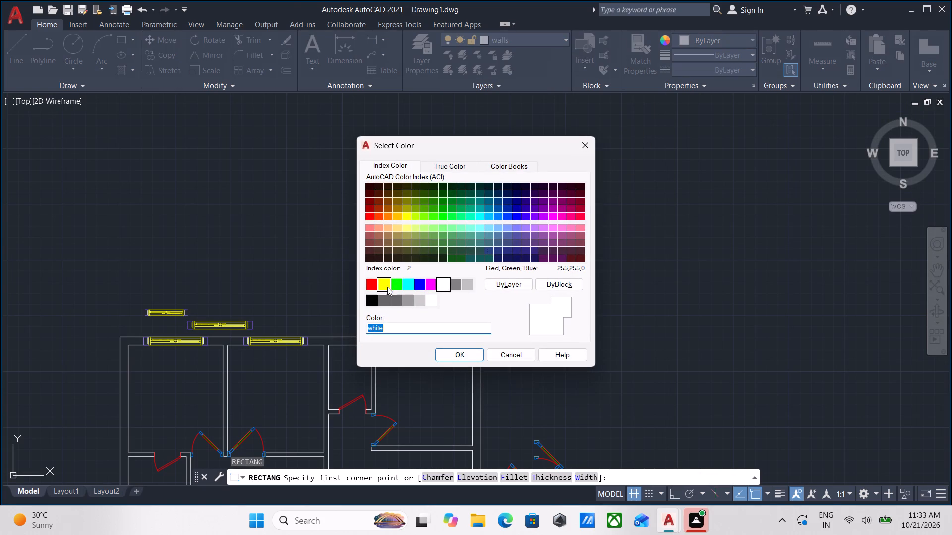
left_click(384, 287)
left_click(456, 351)
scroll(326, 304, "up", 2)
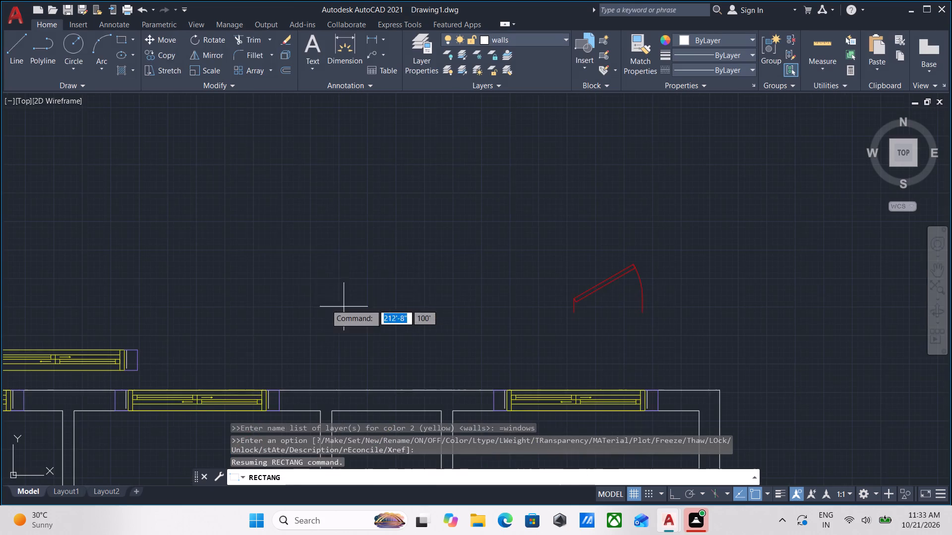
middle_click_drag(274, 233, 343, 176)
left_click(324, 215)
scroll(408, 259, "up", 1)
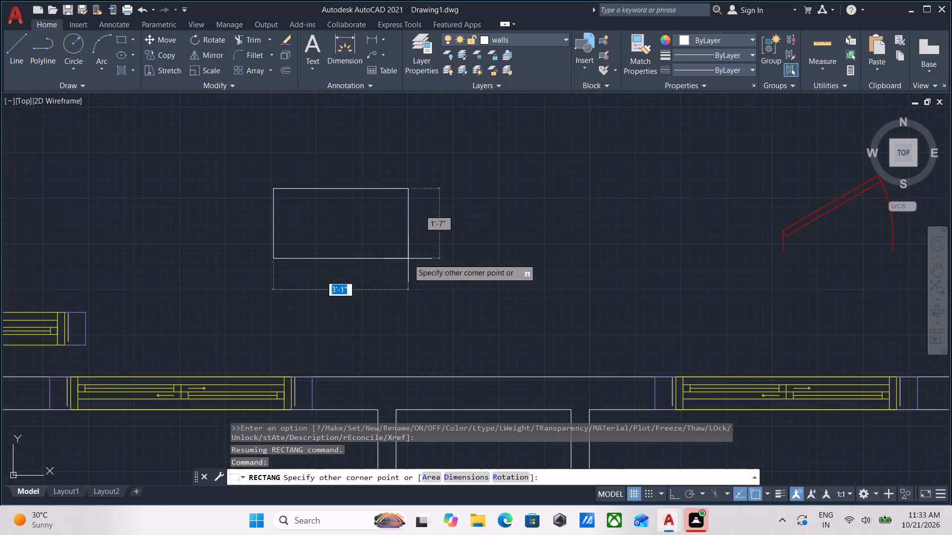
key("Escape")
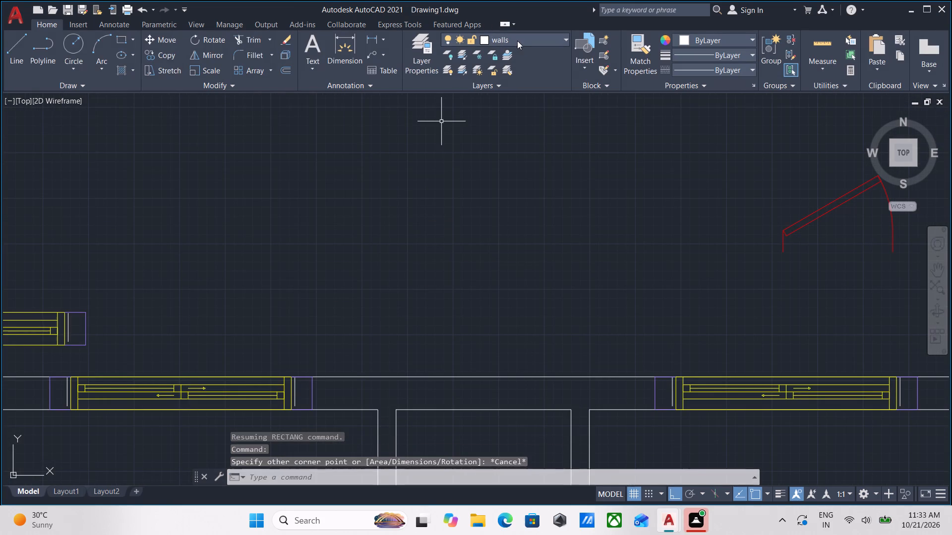
Draw a 2' by 9" rectangle on the windows layer in the empty space north of the floor plan.
left_click(520, 40)
left_click(507, 251)
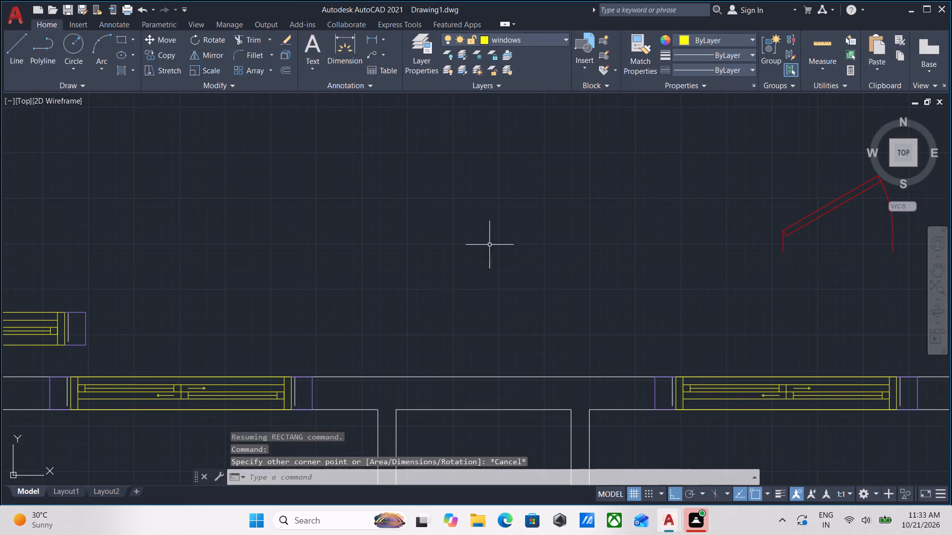
type("rec")
key("Return")
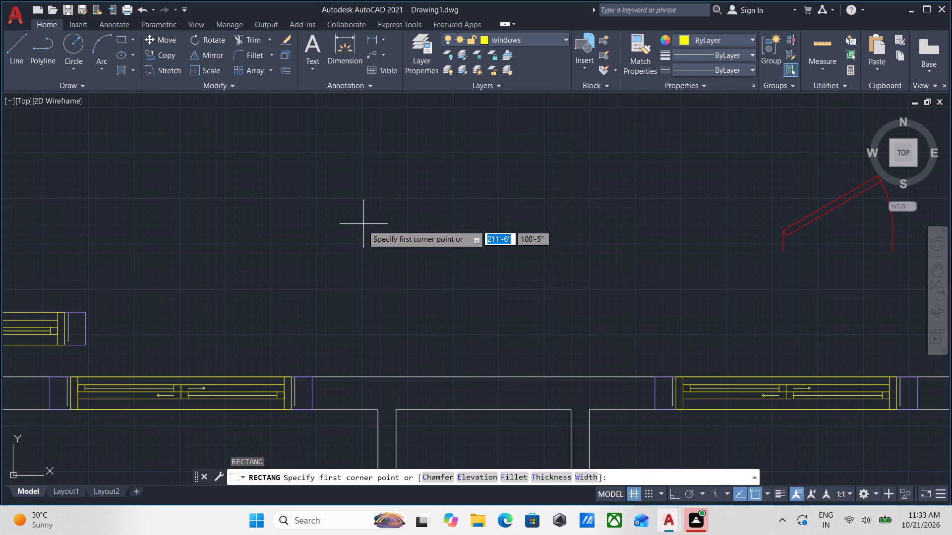
left_click(362, 225)
scroll(472, 272, "up", 2)
scroll(439, 279, "down", 3)
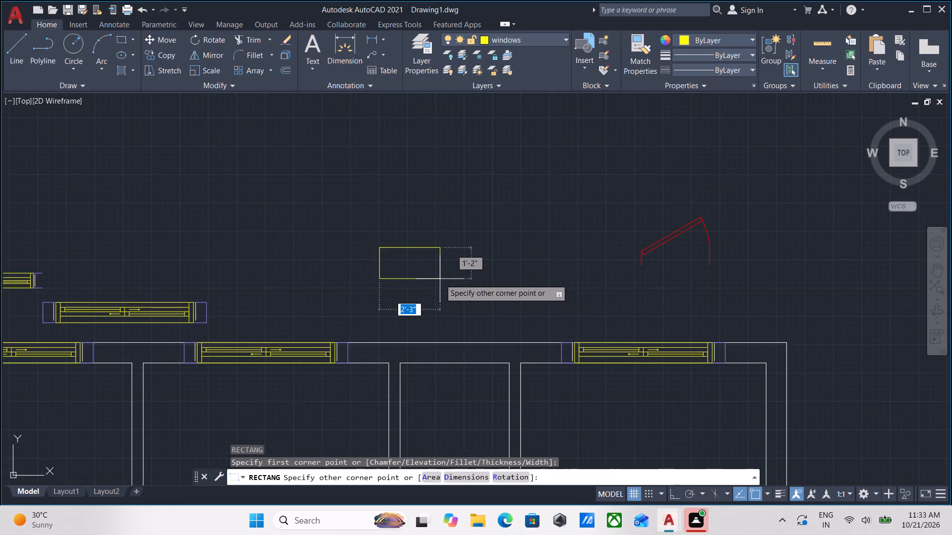
scroll(443, 276, "up", 3)
middle_click_drag(464, 283, 459, 301)
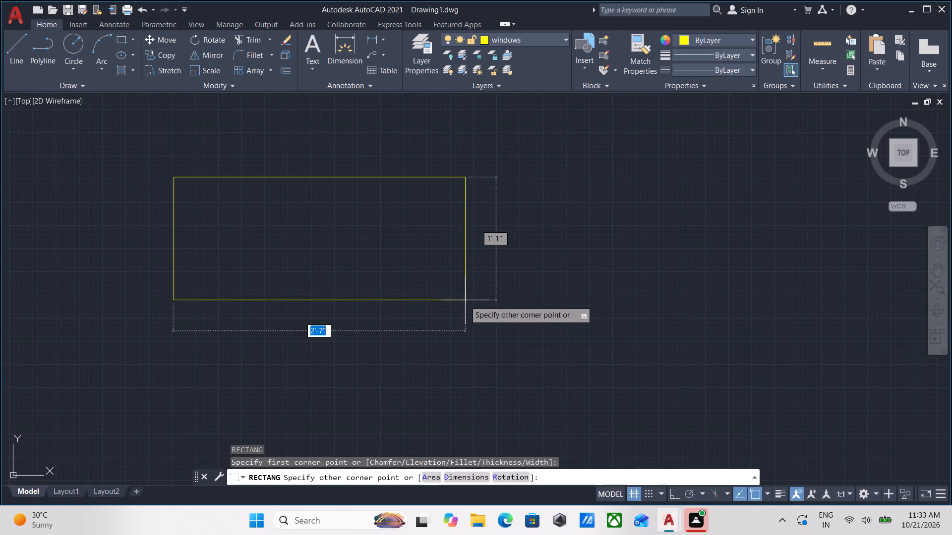
scroll(466, 300, "down", 1)
middle_click_drag(466, 300, 481, 276)
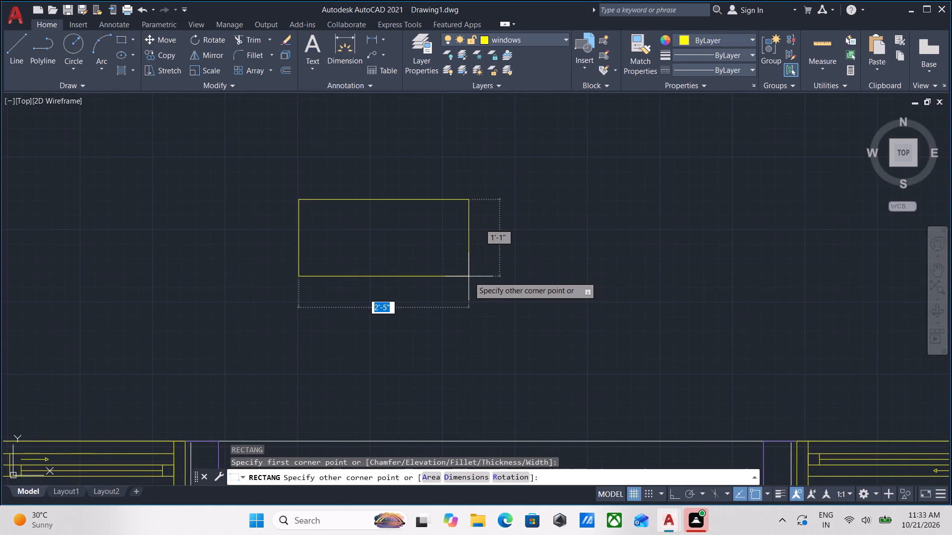
type("2'")
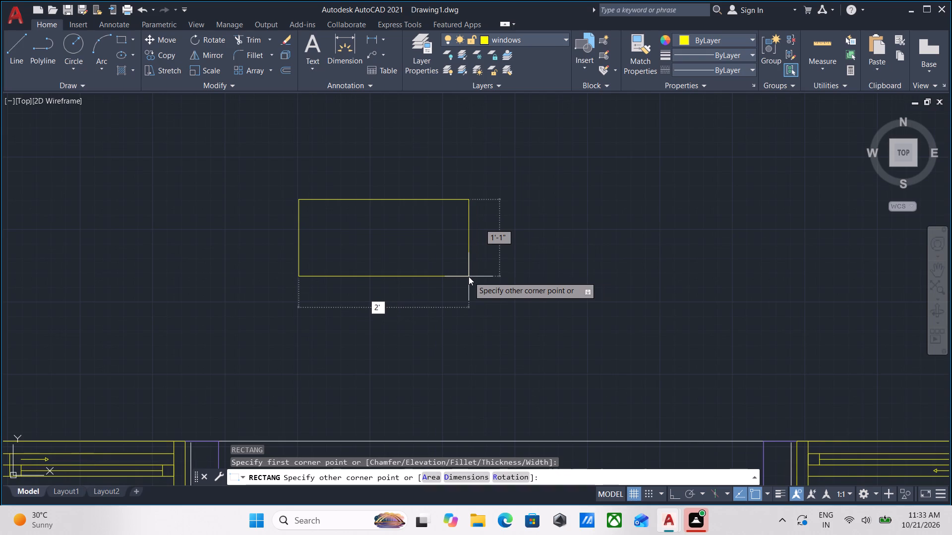
key("Tab")
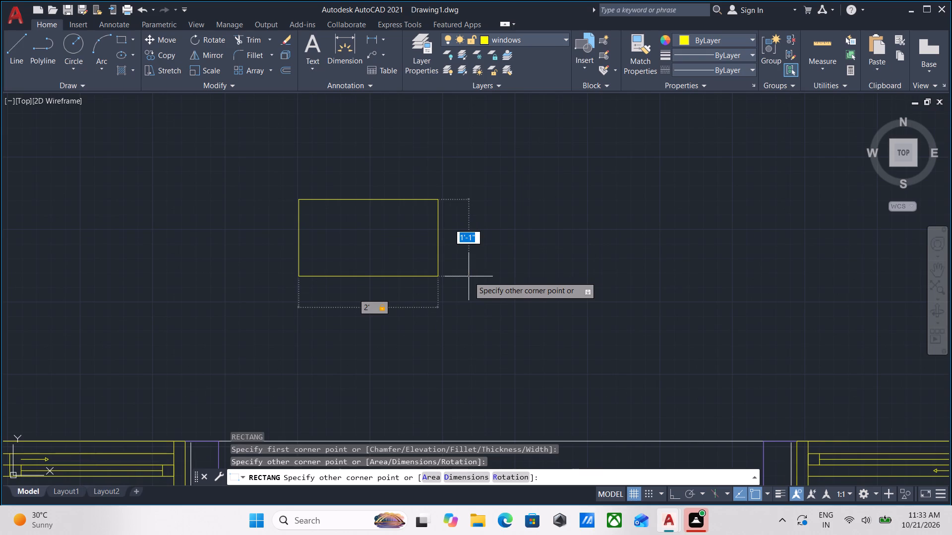
key("9")
key("Return")
Explode the new window rectangle into separate lines.
scroll(380, 228, "up", 1)
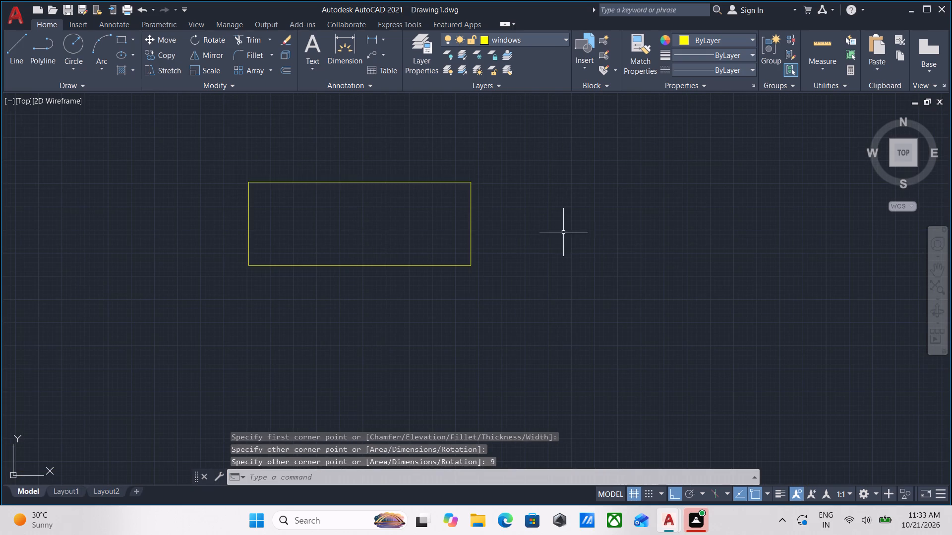
left_click_drag(559, 224, 540, 231)
left_click(429, 276)
middle_click_drag(429, 276, 442, 321)
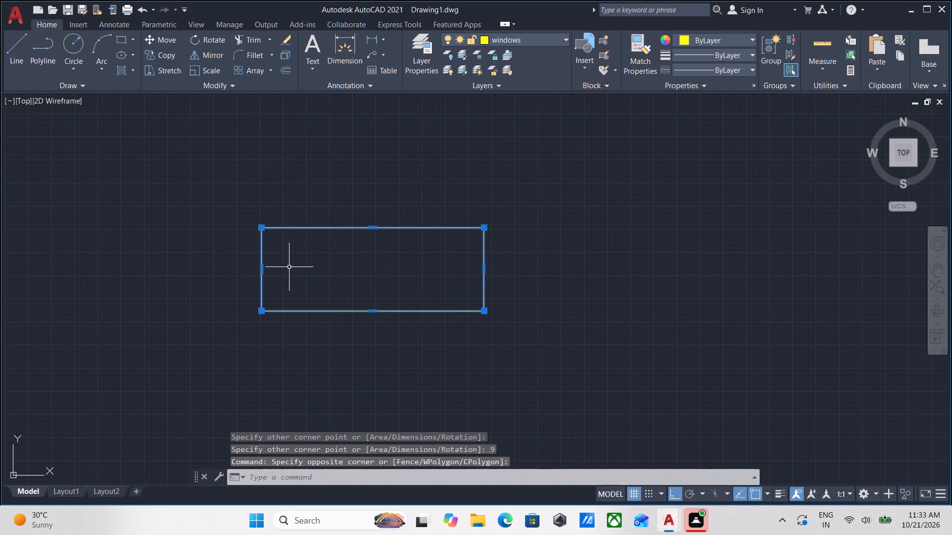
middle_click_drag(289, 267, 322, 321)
key("x")
key("Return")
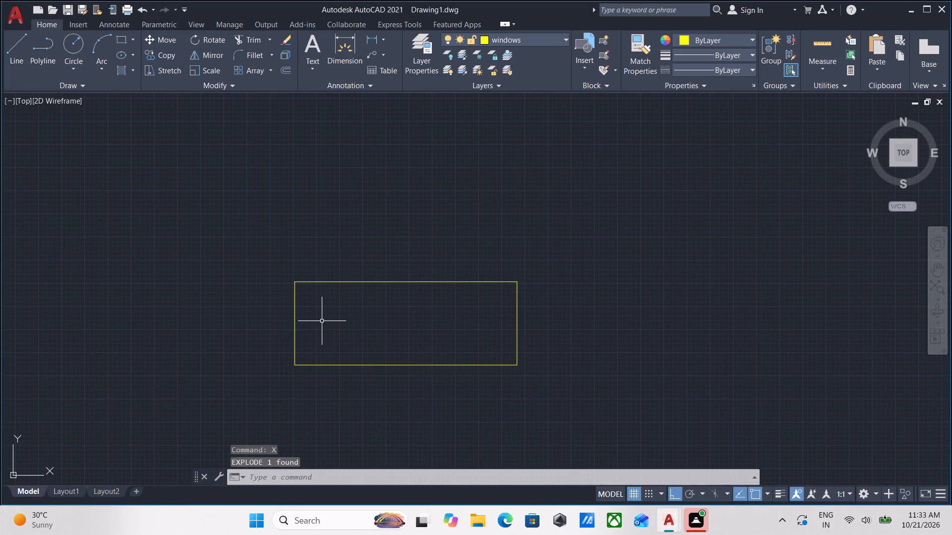
Offset the rectangle's east side 2" inward.
scroll(493, 327, "up", 2)
left_click(583, 322)
left_click(499, 296)
scroll(499, 296, "down", 1)
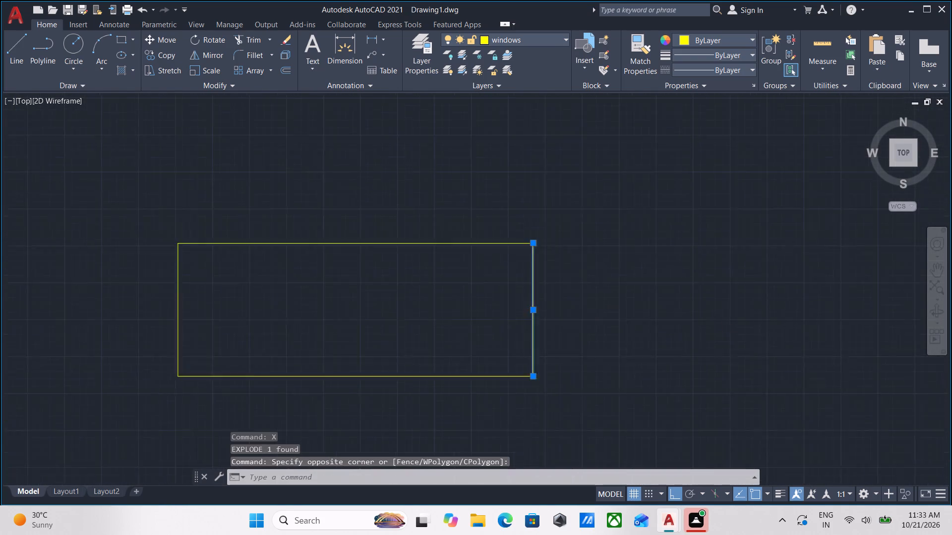
middle_click_drag(499, 296, 501, 302)
scroll(499, 296, "down", 1)
key("o")
key("Return")
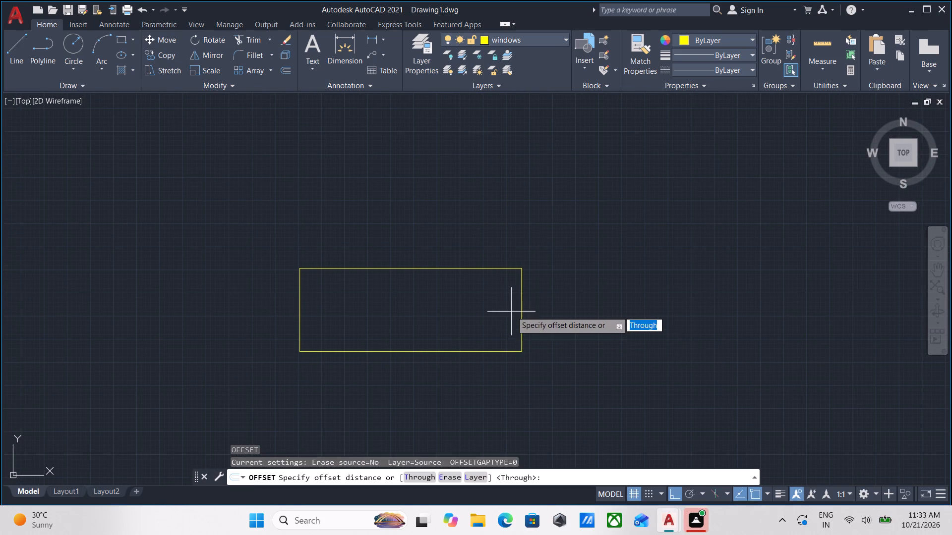
scroll(520, 314, "up", 2)
left_click(523, 308)
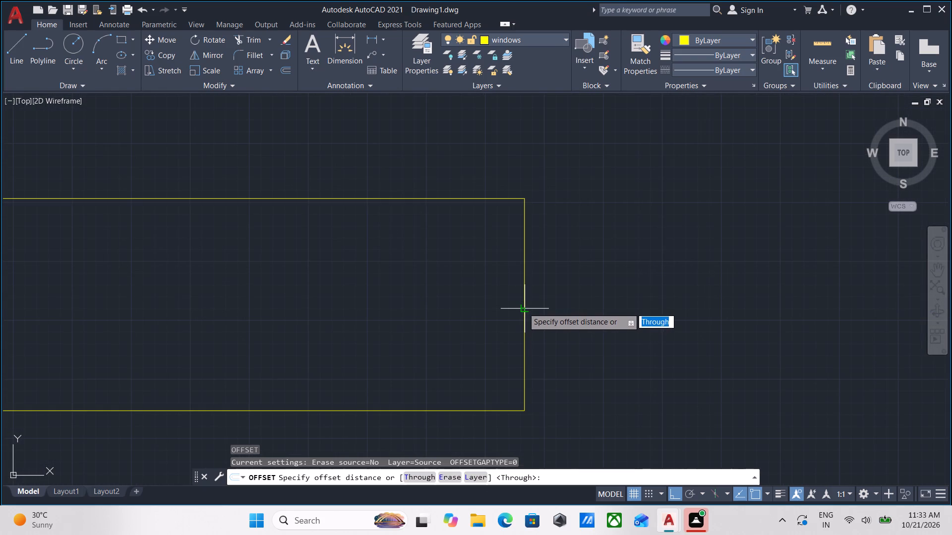
left_click(373, 297)
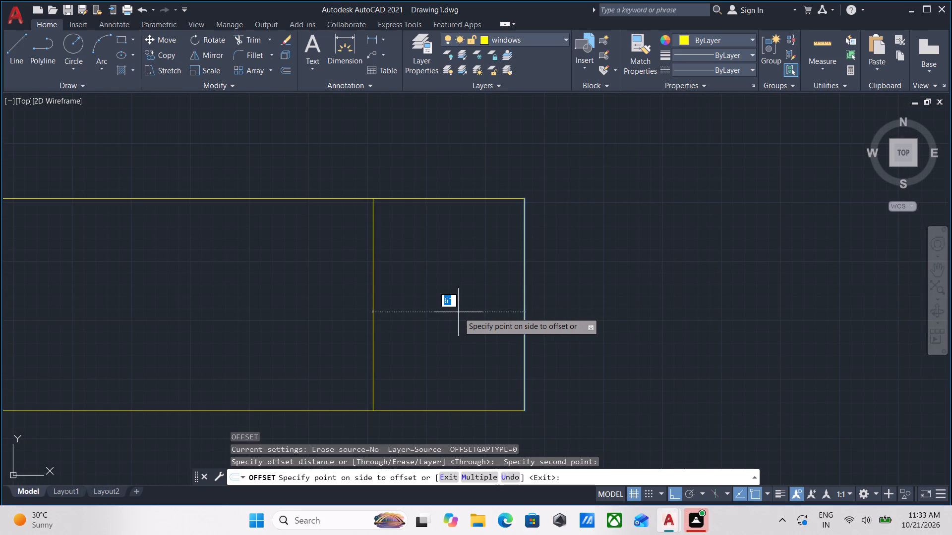
key("2")
key("shift+quotedbl")
key("Return")
Offset the rectangle's west side 2" inward.
scroll(191, 362, "down", 3)
middle_click_drag(191, 362, 273, 344)
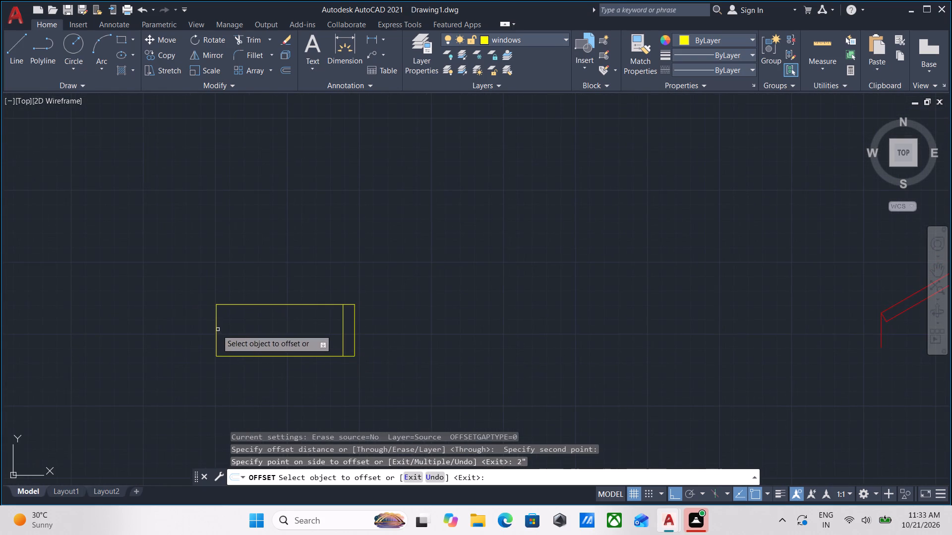
left_click(215, 329)
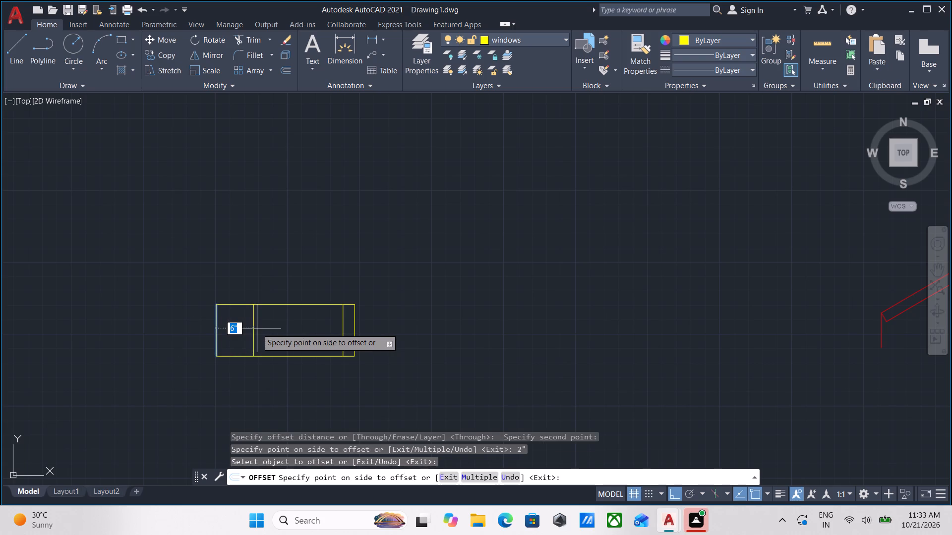
key("2")
key("shift+quotedbl")
key("Return")
scroll(232, 342, "up", 2)
key("Escape")
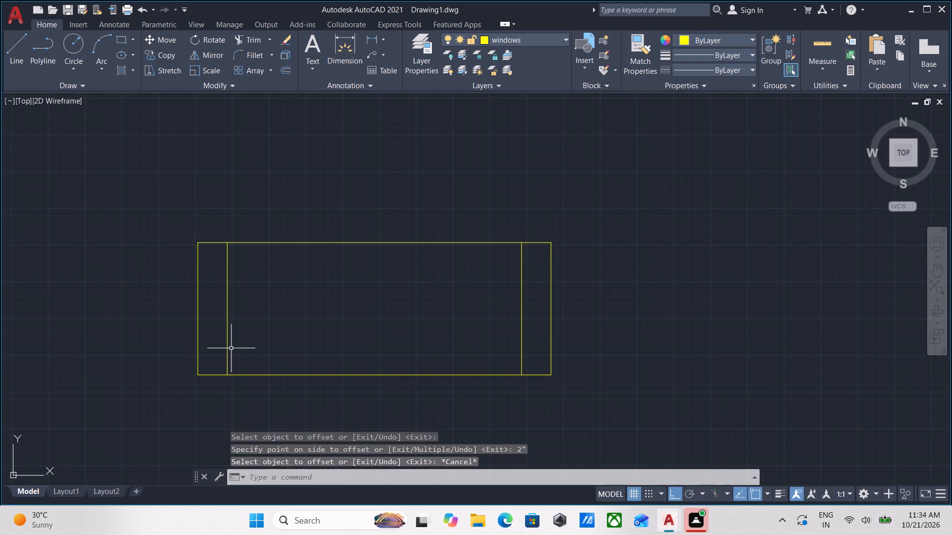
Draw a horizontal centre line between the midpoints of the two inner vertical lines of the window frame.
key("l")
key("Return")
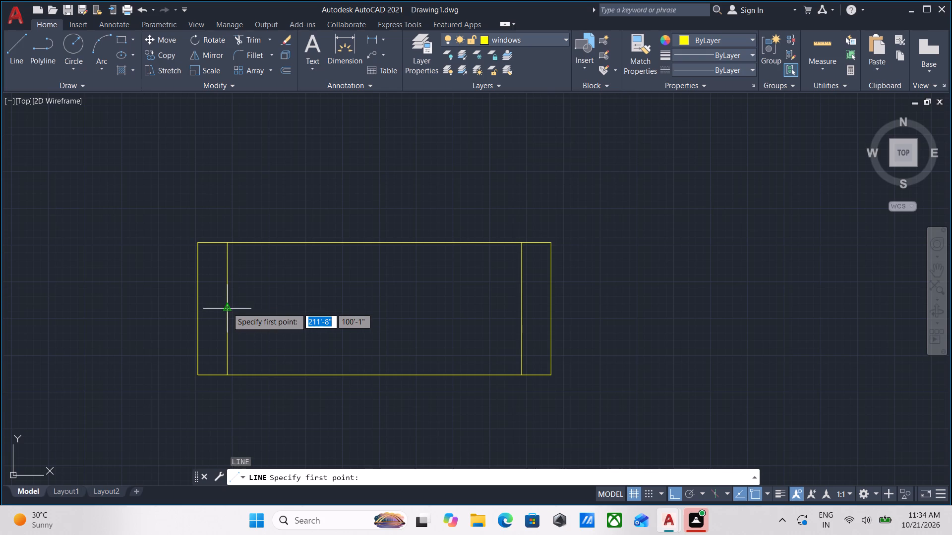
left_click(227, 308)
left_click(519, 309)
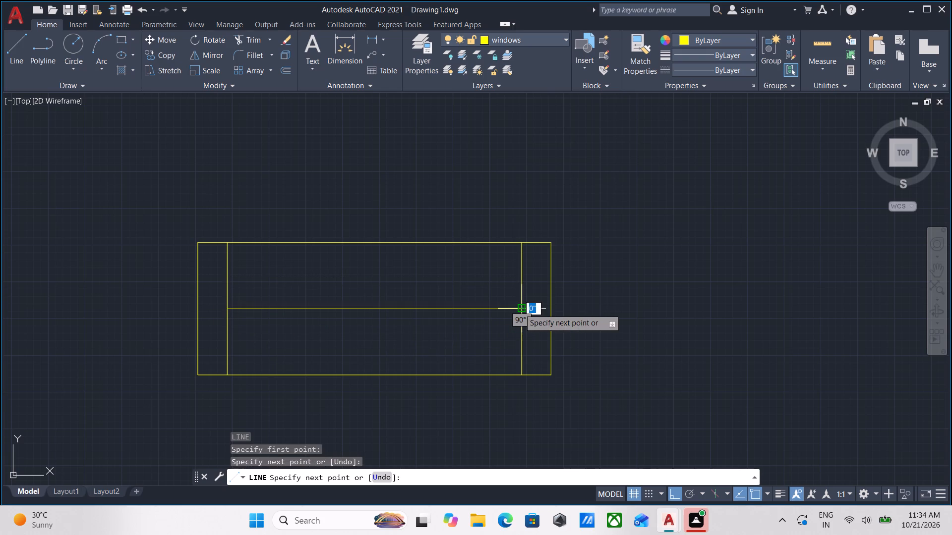
key("Escape")
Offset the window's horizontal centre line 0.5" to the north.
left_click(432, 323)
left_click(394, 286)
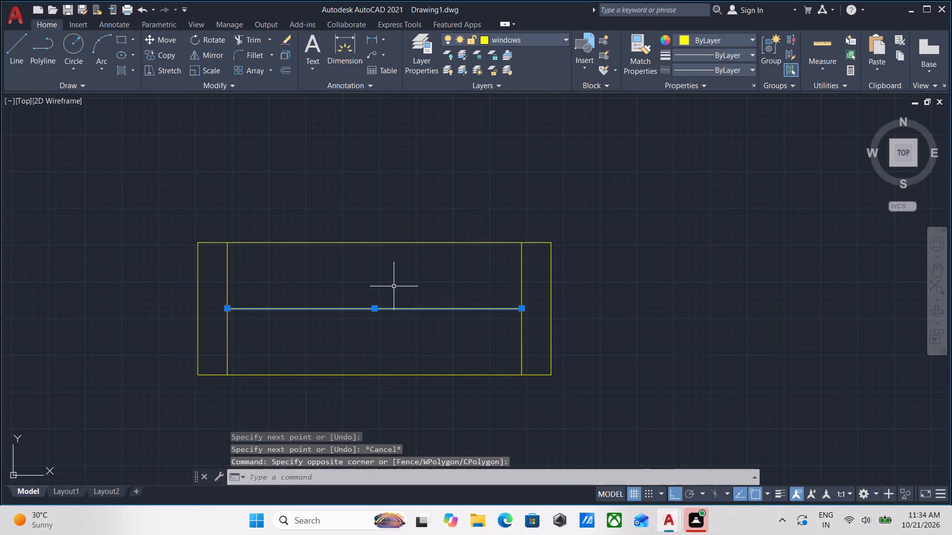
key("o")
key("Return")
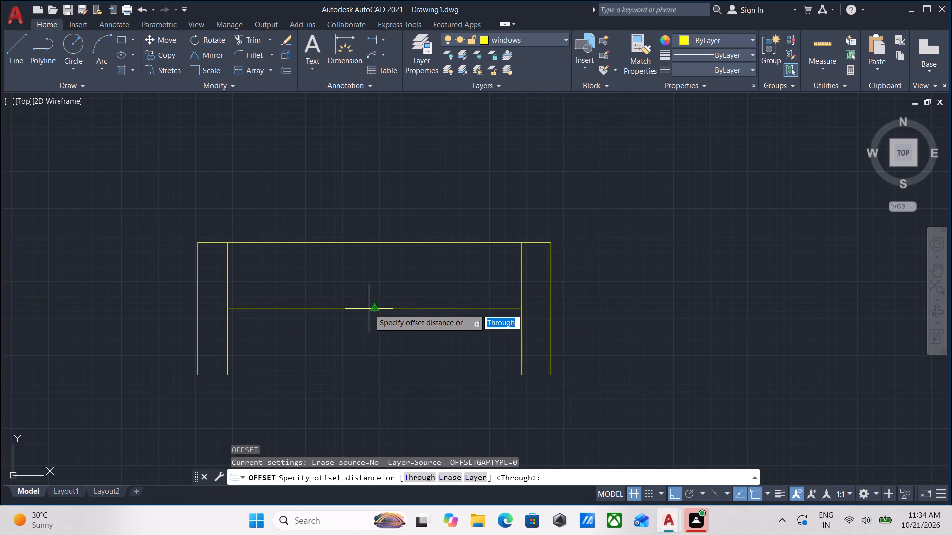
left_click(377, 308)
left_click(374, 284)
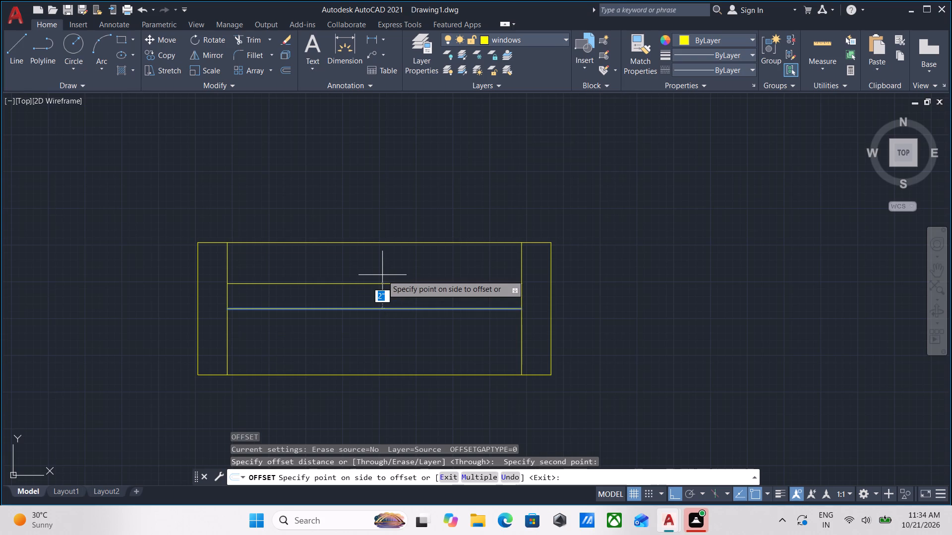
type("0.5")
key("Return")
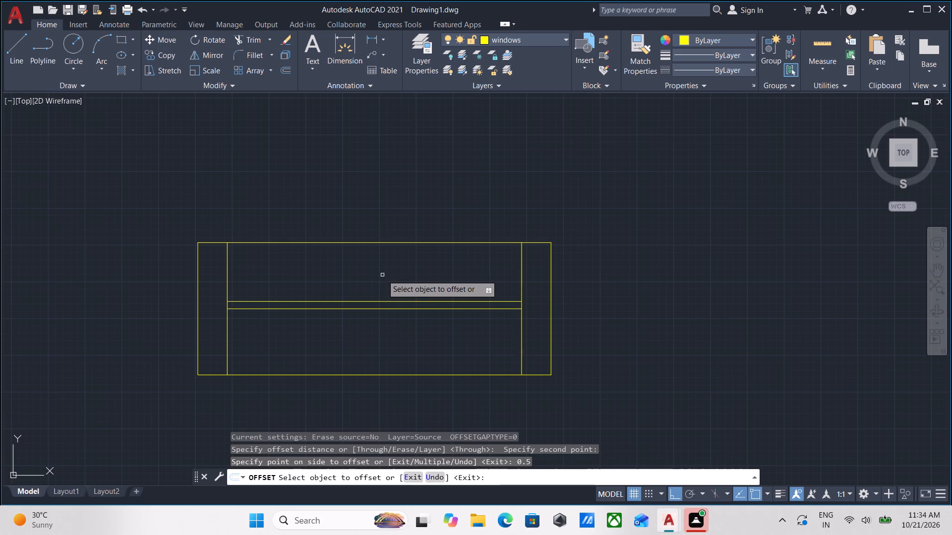
Offset the window's horizontal centre line 0.2" to the south.
scroll(394, 300, "up", 2)
left_click(397, 325)
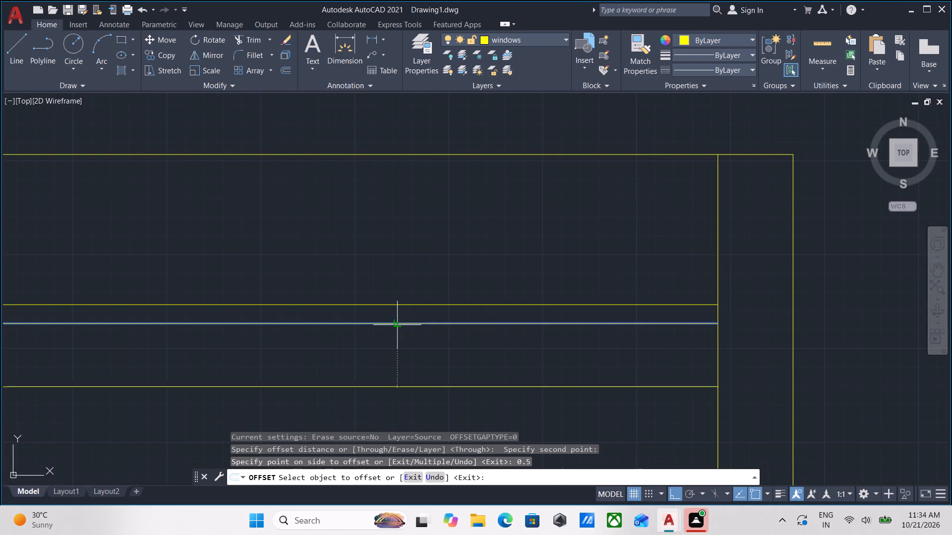
type("0.2")
key("Return")
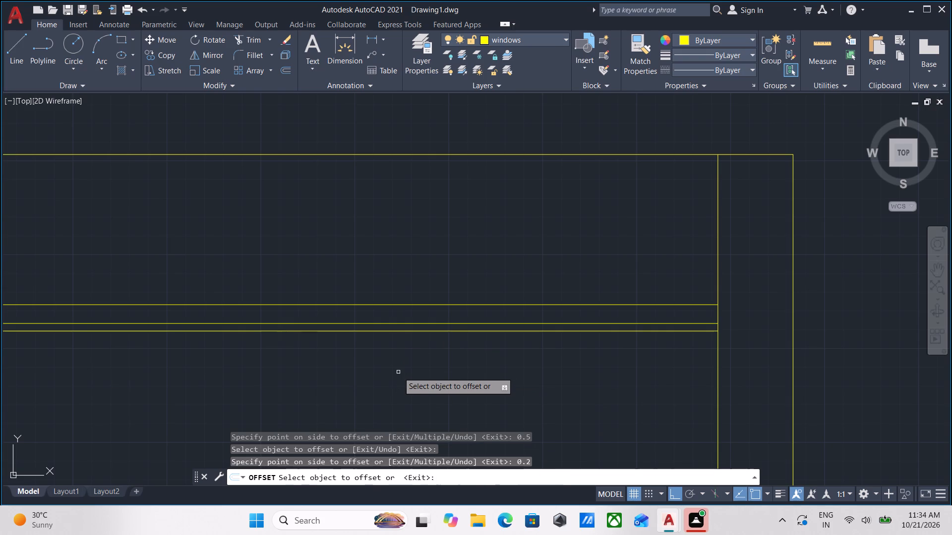
scroll(406, 357, "down", 1)
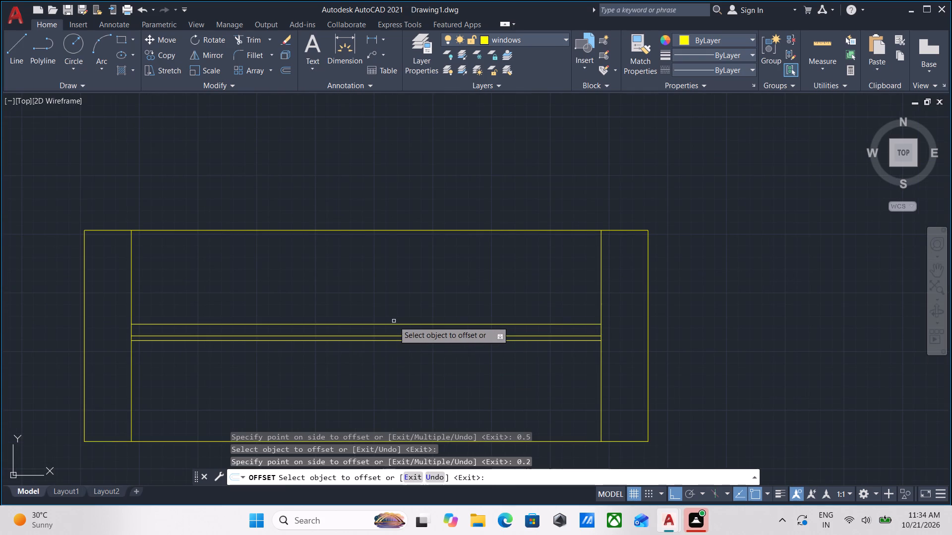
key("Escape")
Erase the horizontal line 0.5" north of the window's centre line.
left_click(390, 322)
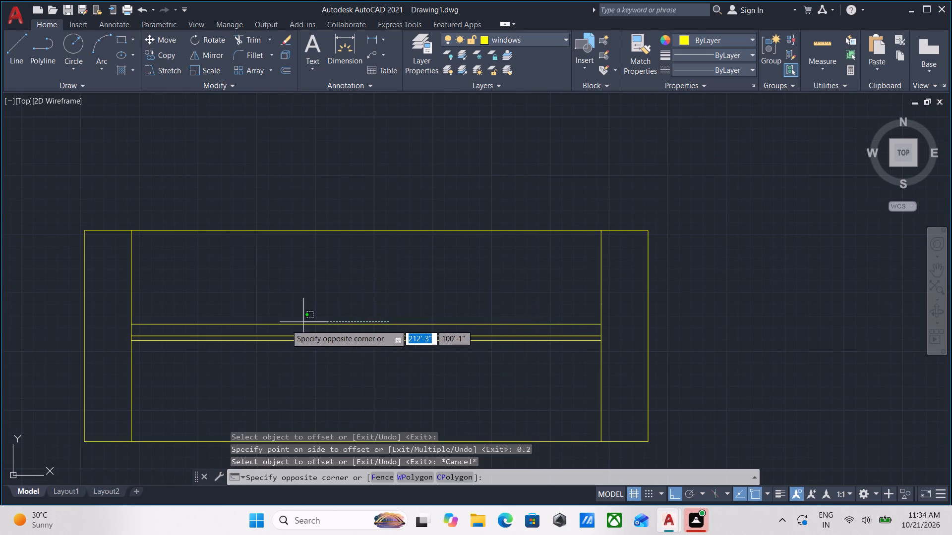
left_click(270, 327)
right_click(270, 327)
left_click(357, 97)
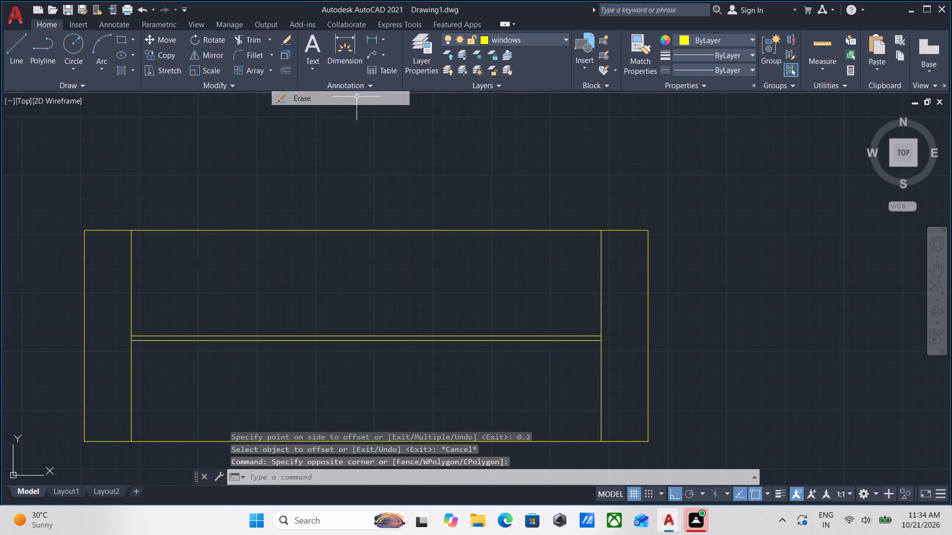
Offset the window's horizontal centre line 0.2" to the north.
scroll(312, 328, "up", 3)
left_click(321, 352)
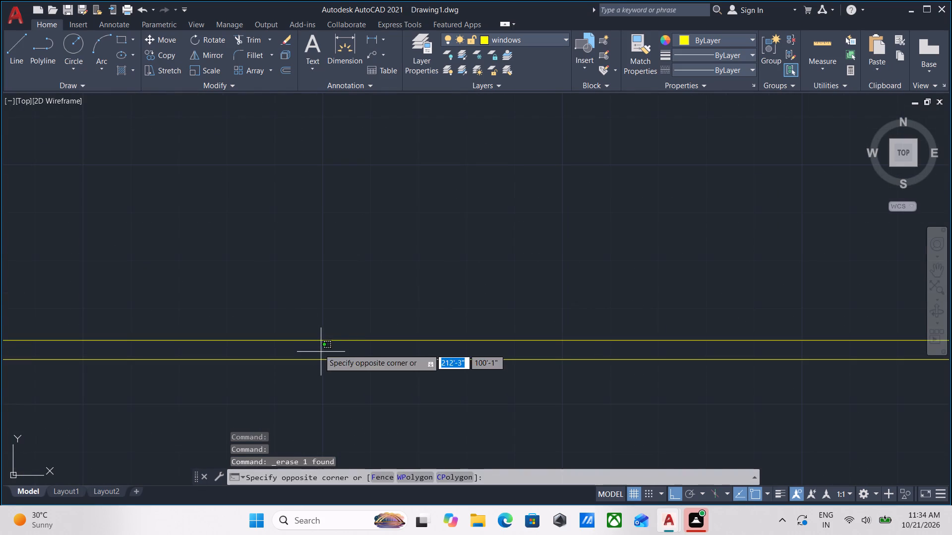
left_click(302, 327)
key("o")
key("Return")
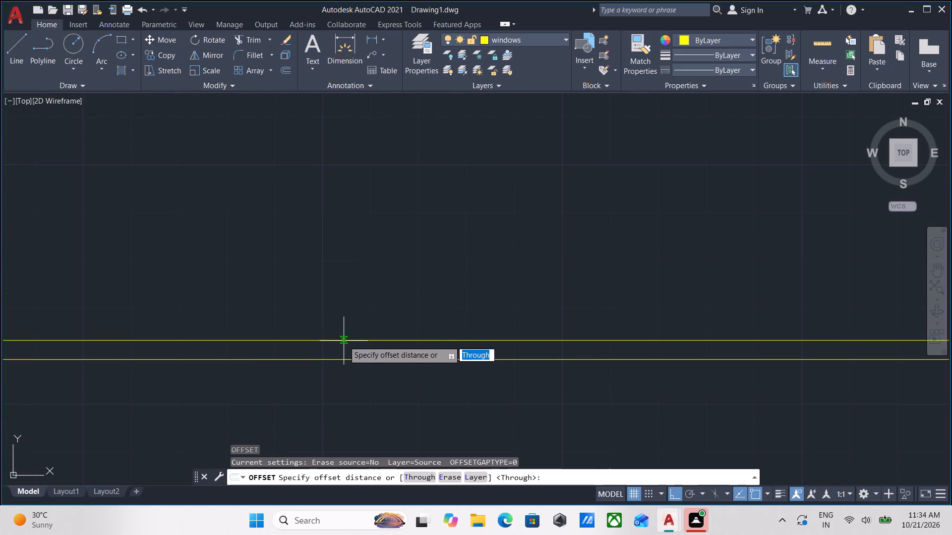
scroll(353, 339, "down", 3)
left_click(405, 339)
left_click(405, 316)
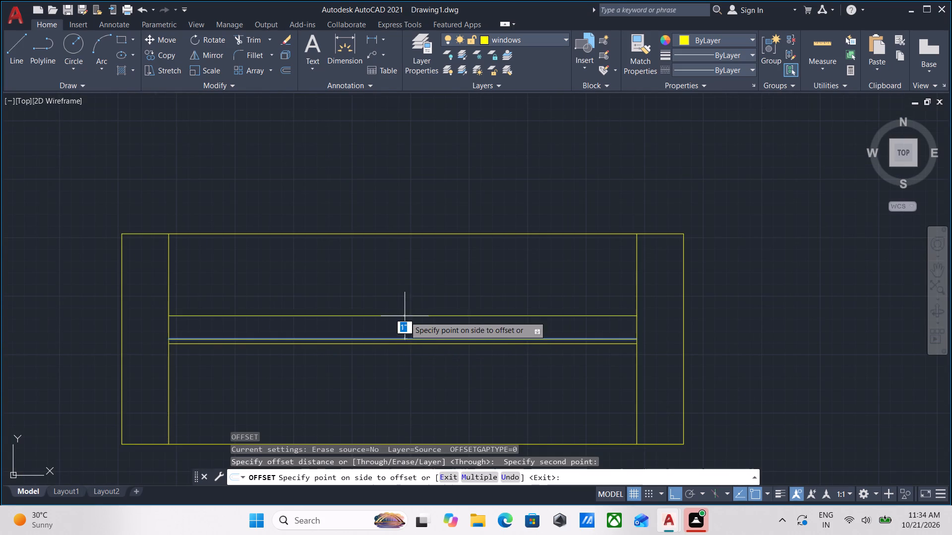
type("0.2")
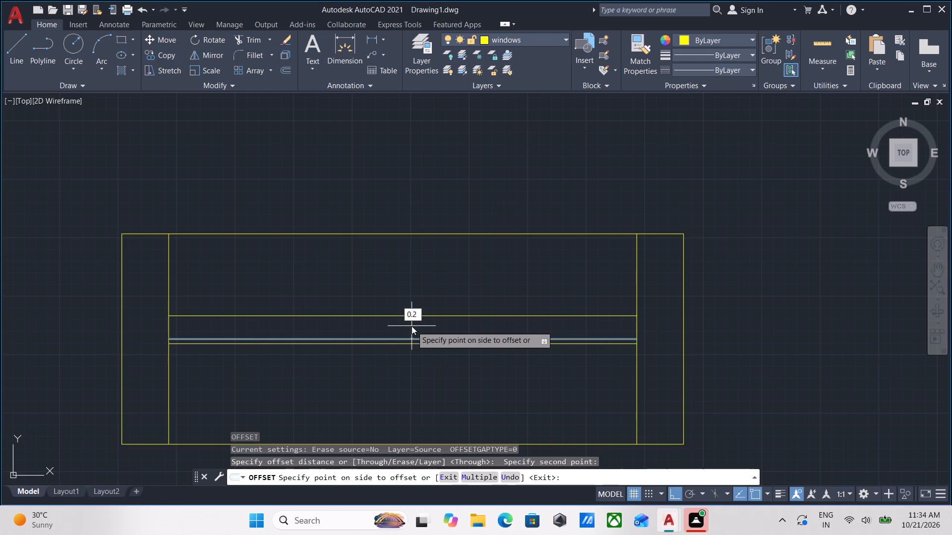
key("shift+quotedbl")
key("Return")
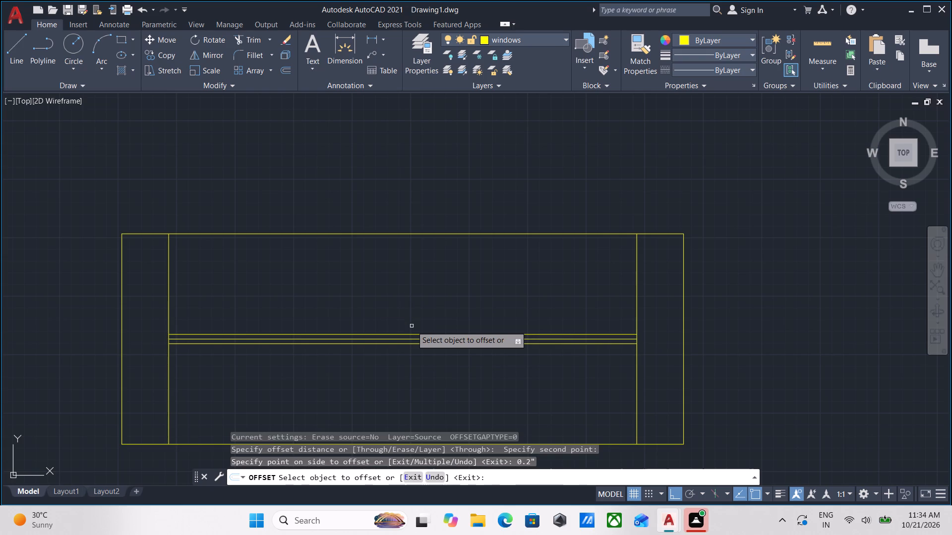
scroll(415, 328, "up", 3)
key("Escape")
Erase the original horizontal centre line between the two offset lines of the window.
middle_click_drag(418, 347, 417, 310)
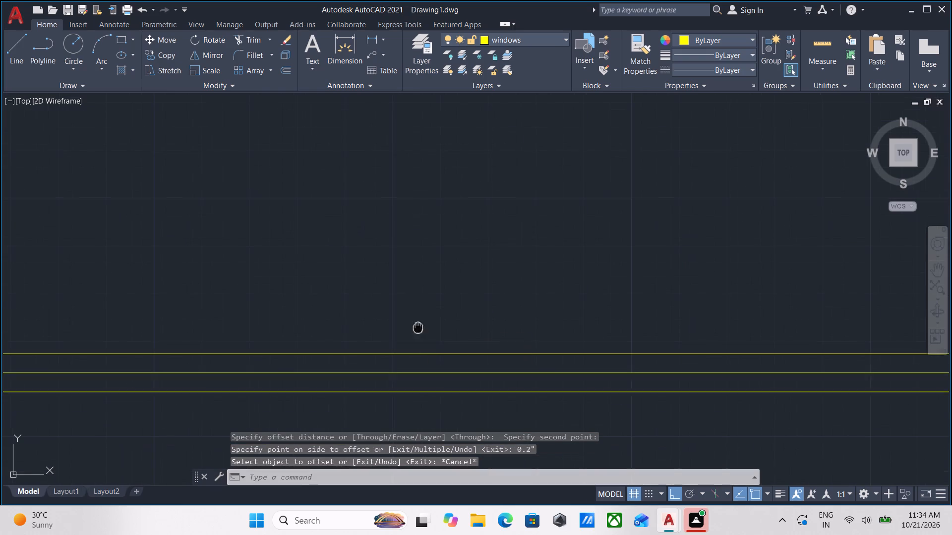
middle_click_drag(417, 310, 419, 261)
left_click(433, 295)
left_click(424, 286)
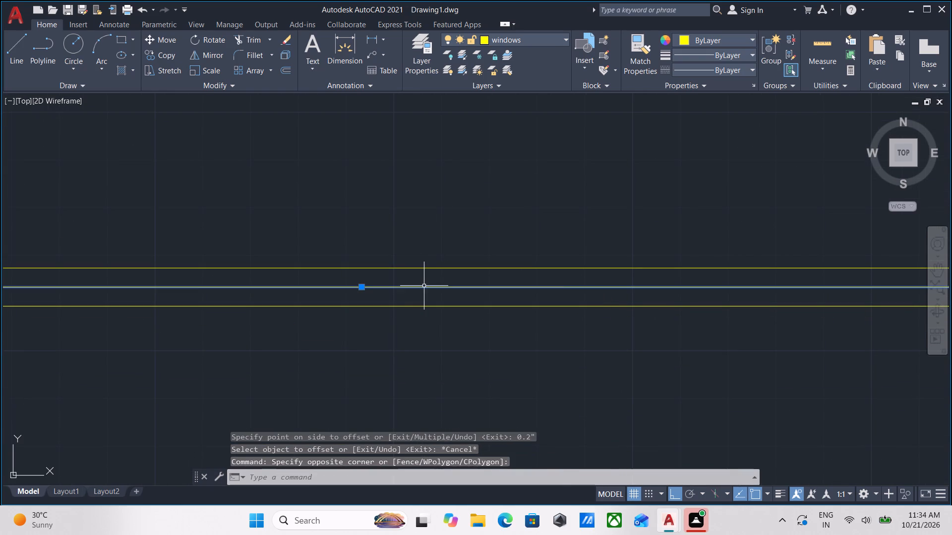
right_click(424, 286)
left_click(444, 277)
Trim both inner vertical lines of the window frame between the two horizontal centre lines.
scroll(444, 277, "down", 5)
middle_click_drag(574, 293, 524, 302)
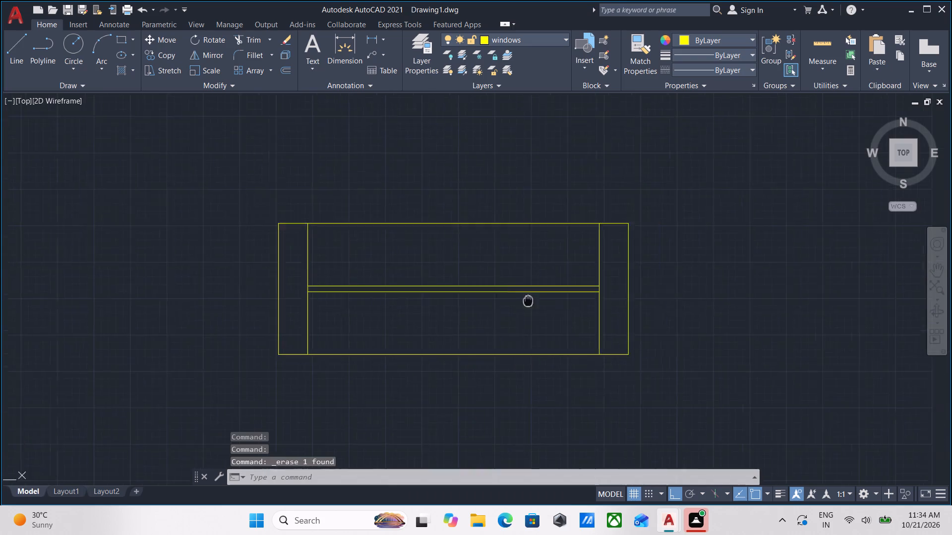
middle_click_drag(524, 302, 520, 304)
scroll(568, 303, "up", 2)
type("tr")
key("Return")
left_click(594, 281)
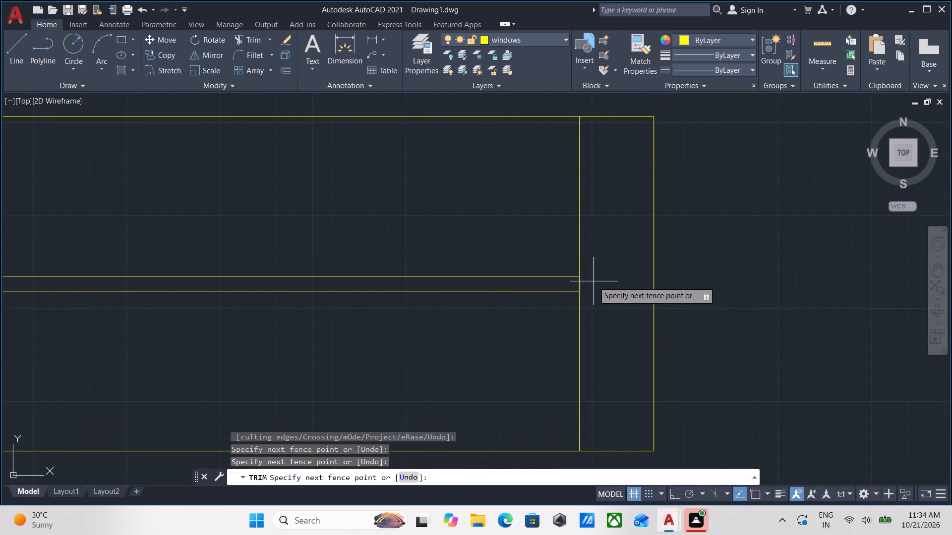
left_click(563, 284)
scroll(561, 285, "down", 2)
scroll(333, 319, "down", 1)
middle_click_drag(333, 319, 436, 311)
scroll(379, 299, "up", 3)
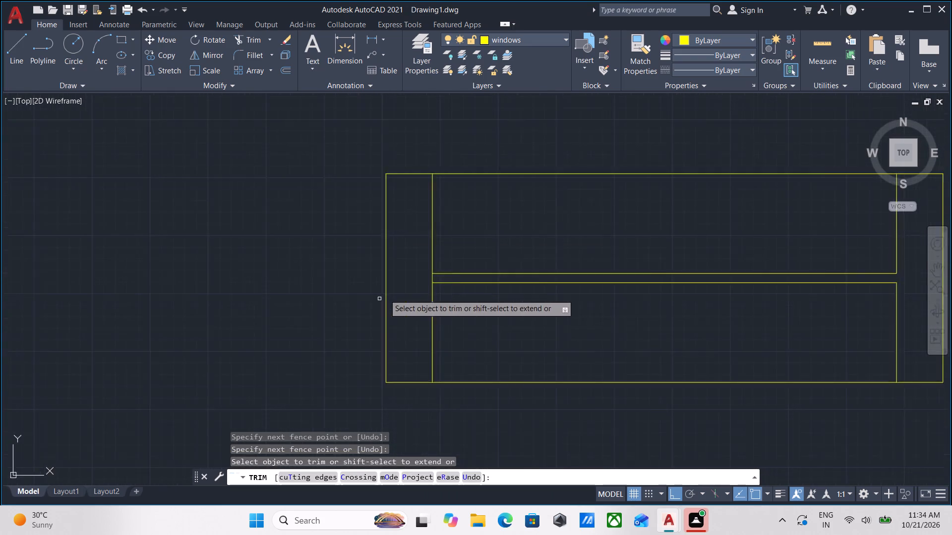
scroll(456, 270, "up", 2)
left_click(483, 273)
left_click(423, 263)
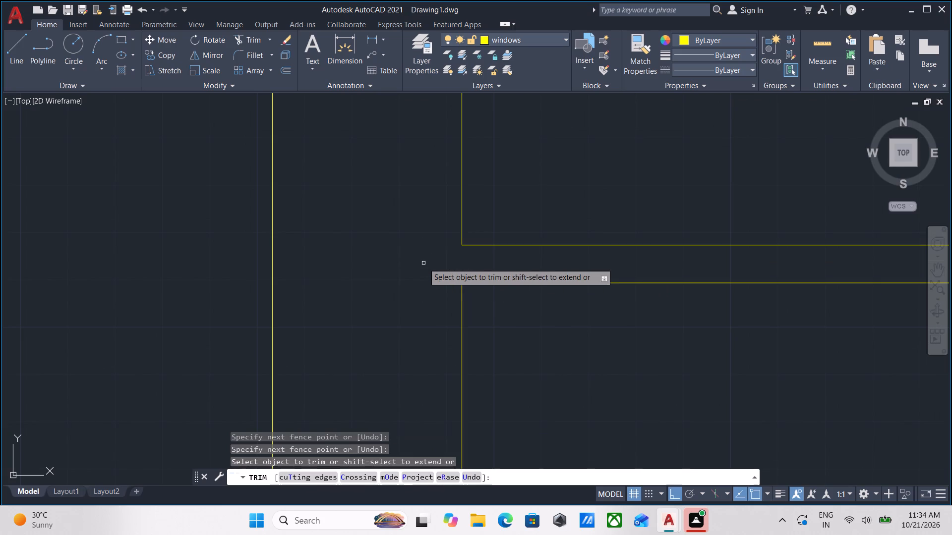
scroll(423, 263, "down", 5)
key("Escape")
Examine the floor plan's walls and the windows already placed in them.
scroll(423, 263, "down", 4)
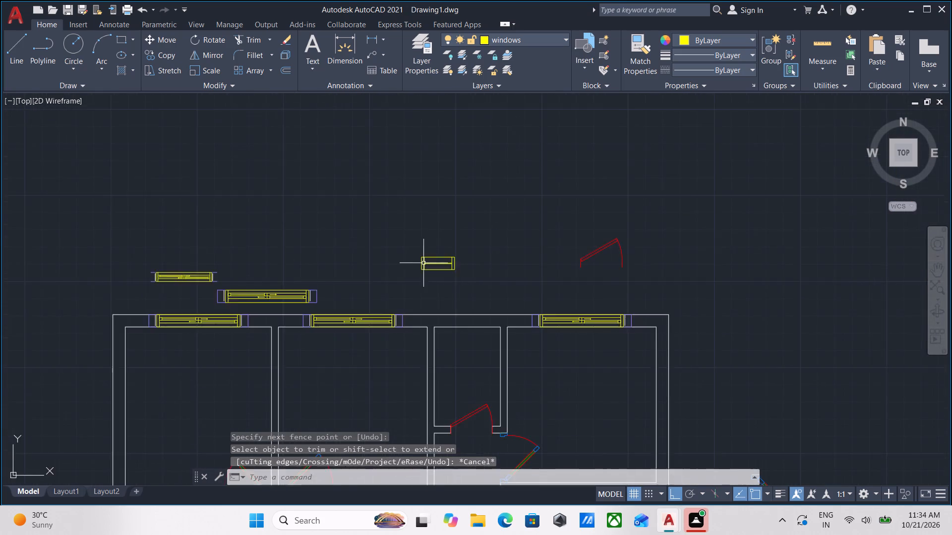
scroll(423, 263, "down", 2)
middle_click_drag(423, 263, 449, 140)
scroll(447, 280, "up", 2)
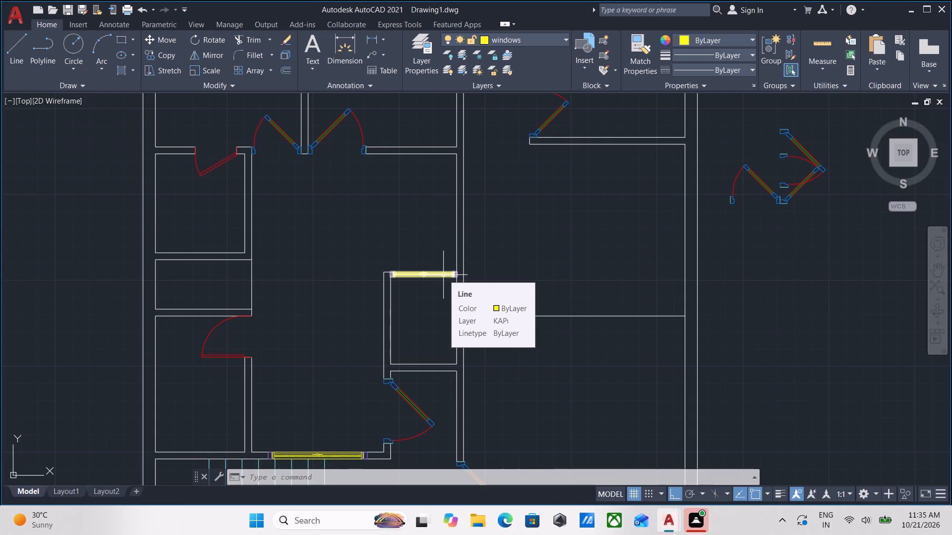
scroll(250, 252, "down", 1)
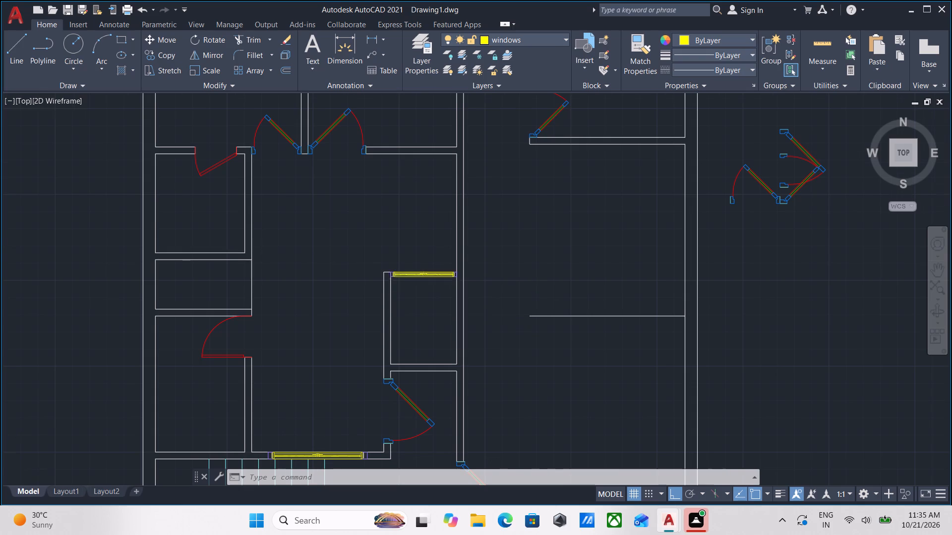
scroll(320, 286, "down", 1)
middle_click_drag(320, 286, 346, 326)
scroll(386, 178, "up", 3)
Group all the lines of the new small window into one object.
left_click_drag(444, 205, 439, 196)
left_click(382, 144)
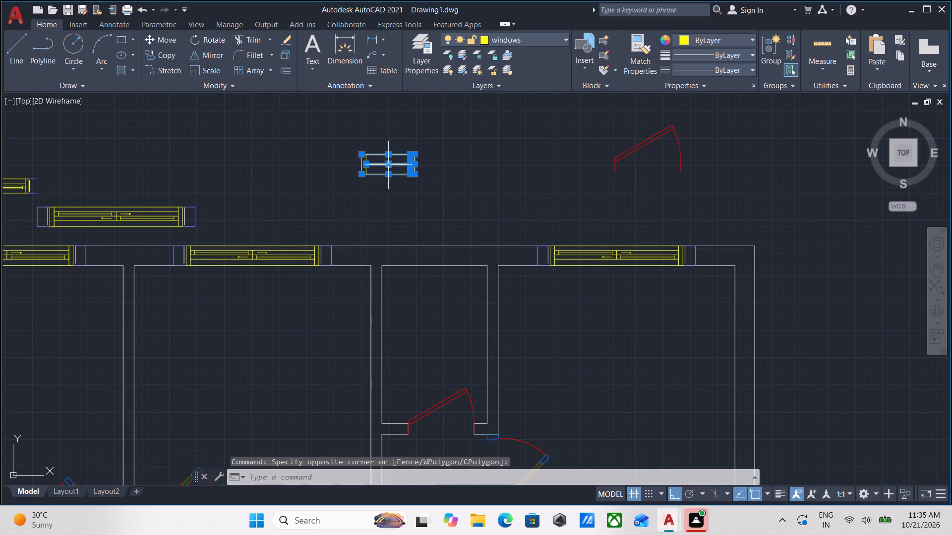
scroll(409, 187, "up", 2)
left_click(476, 219)
middle_click_drag(265, 130, 230, 273)
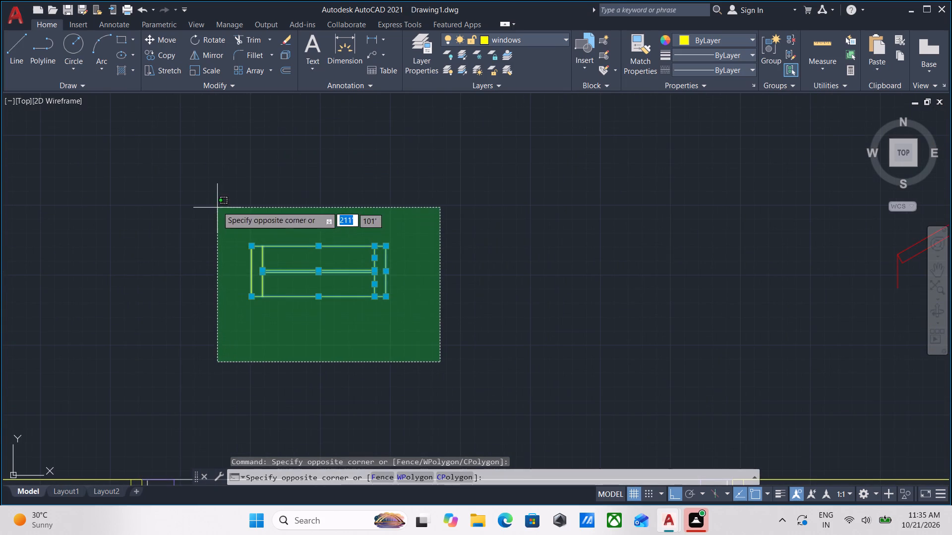
left_click(217, 205)
key("g")
key("Return")
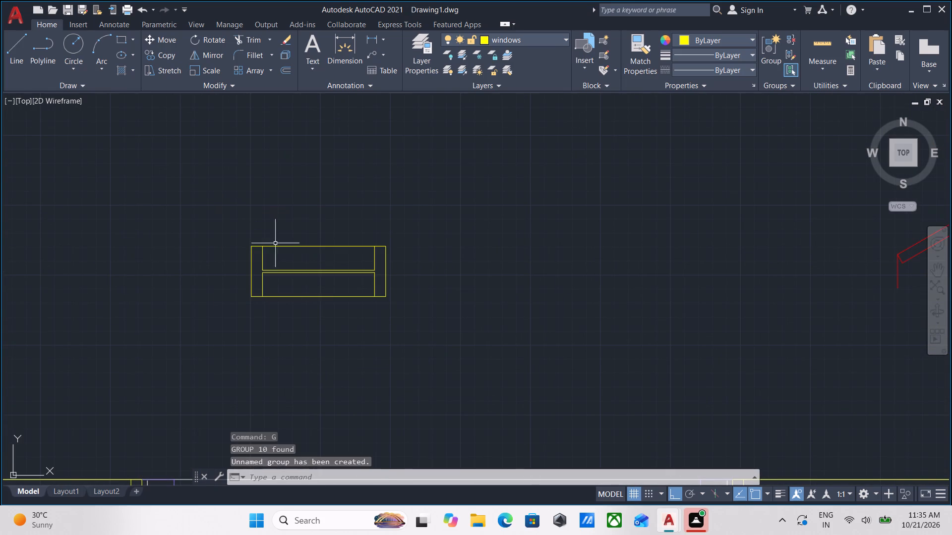
Copy the small window group from its bottom edge into the north wall of the narrow room, with Ortho off.
left_click_drag(330, 334, 326, 327)
left_click(283, 241)
scroll(315, 332, "up", 1)
type("co")
key("Return")
scroll(318, 319, "down", 4)
middle_click_drag(318, 319, 307, 234)
scroll(327, 232, "up", 3)
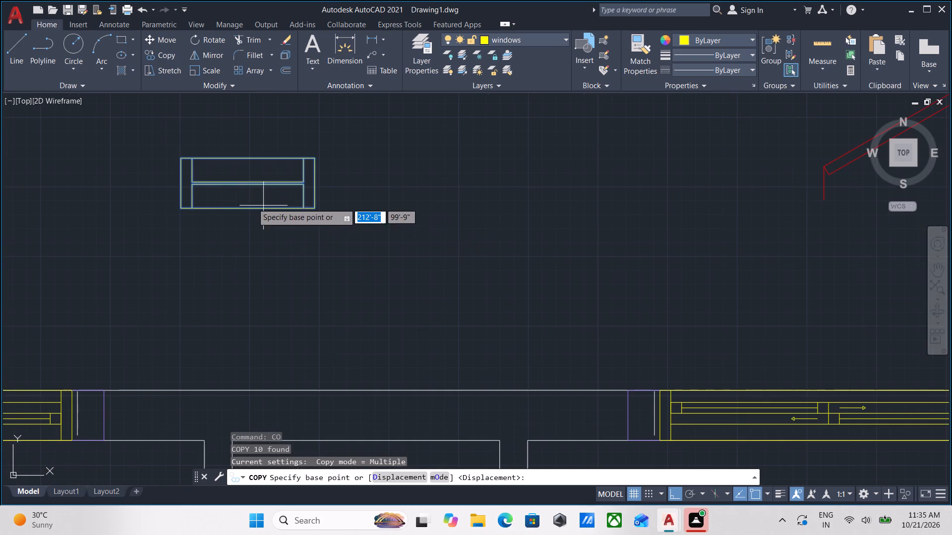
left_click(251, 207)
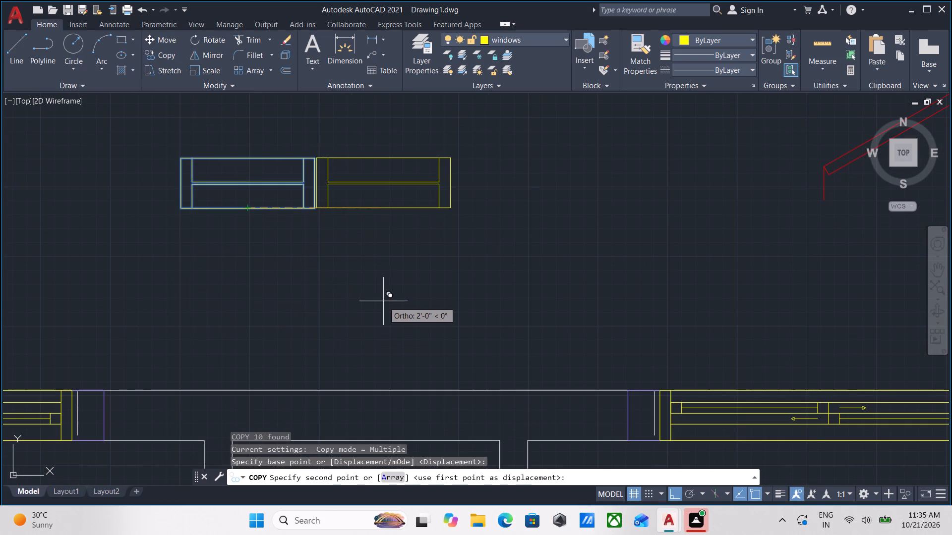
key("F8")
scroll(383, 301, "down", 1)
middle_click_drag(383, 301, 414, 115)
scroll(414, 115, "down", 1)
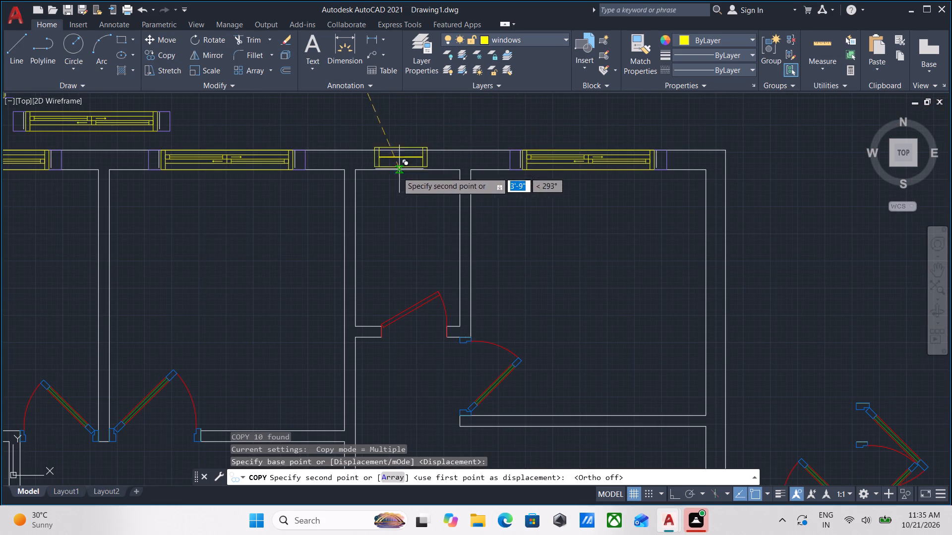
scroll(408, 190, "down", 1)
middle_click_drag(408, 190, 413, 225)
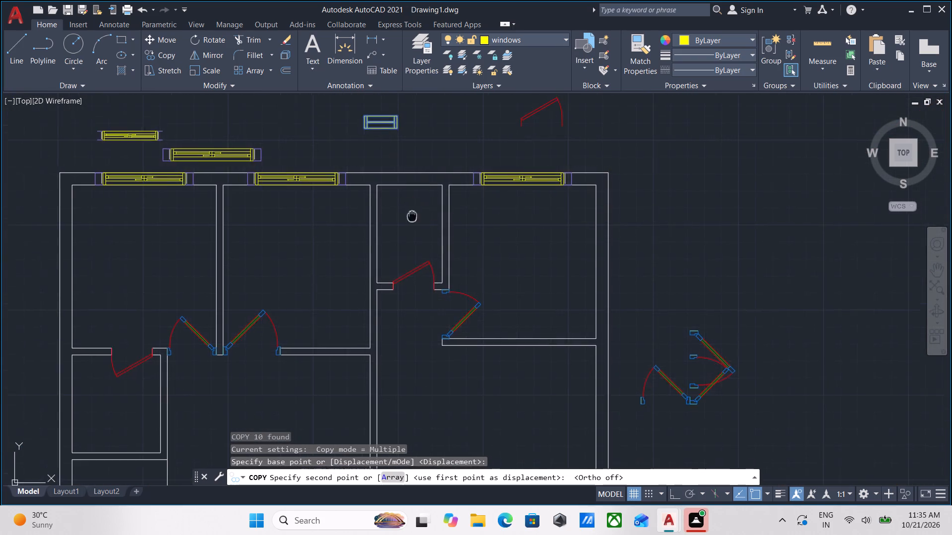
middle_click_drag(413, 225, 413, 231)
scroll(407, 220, "up", 3)
left_click(427, 208)
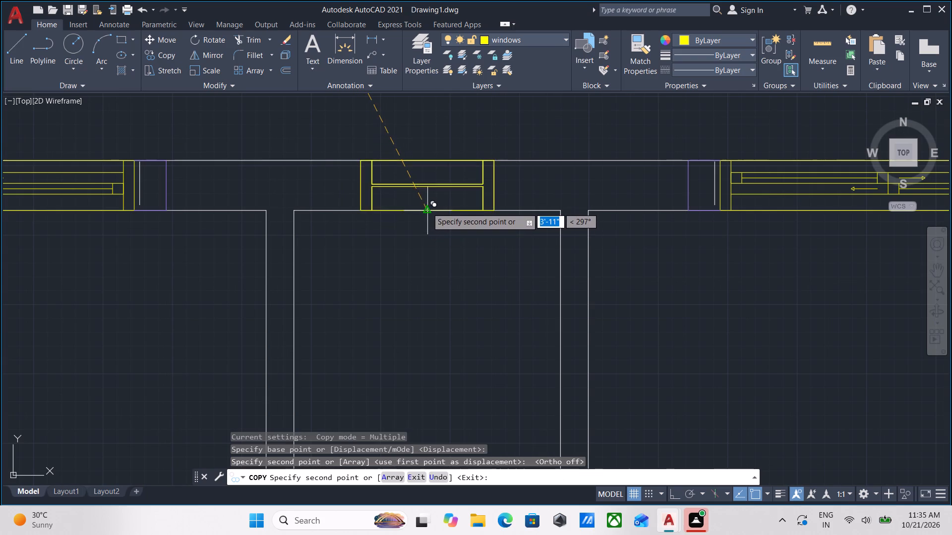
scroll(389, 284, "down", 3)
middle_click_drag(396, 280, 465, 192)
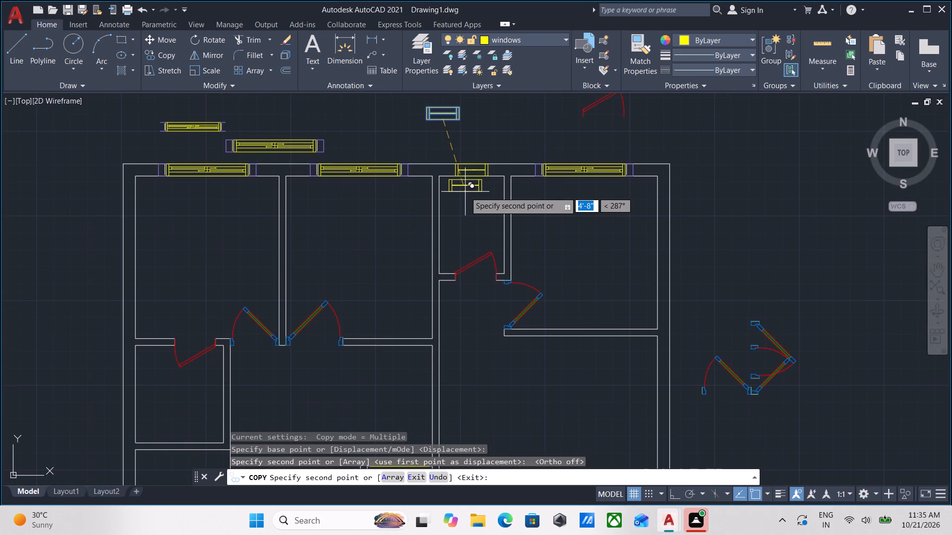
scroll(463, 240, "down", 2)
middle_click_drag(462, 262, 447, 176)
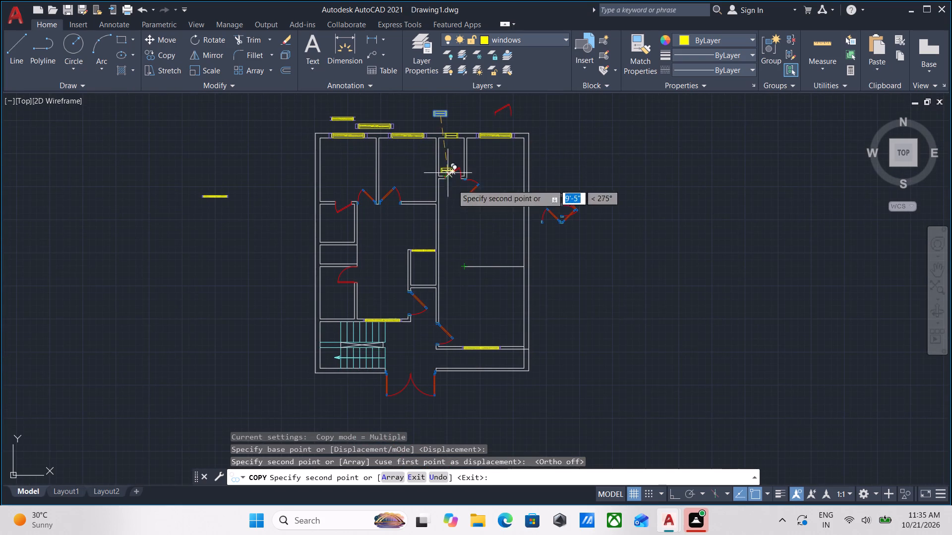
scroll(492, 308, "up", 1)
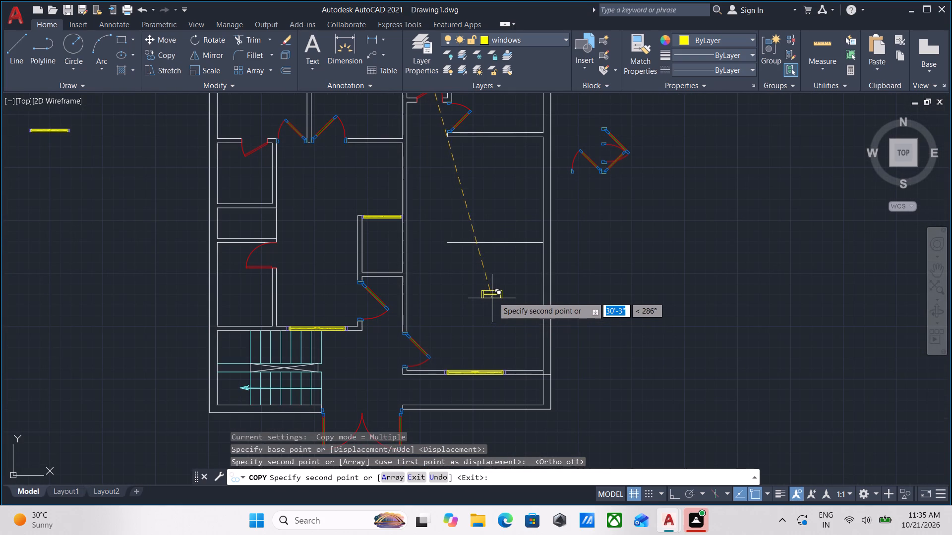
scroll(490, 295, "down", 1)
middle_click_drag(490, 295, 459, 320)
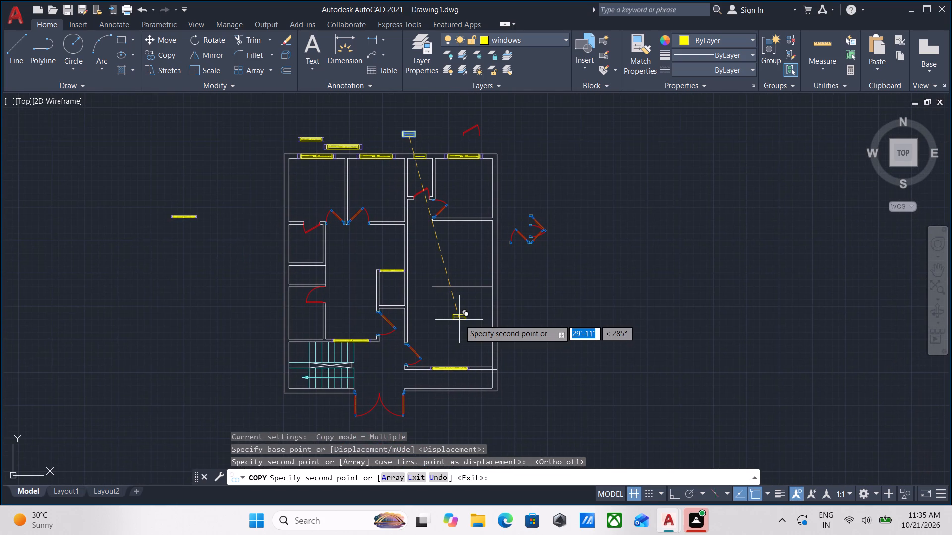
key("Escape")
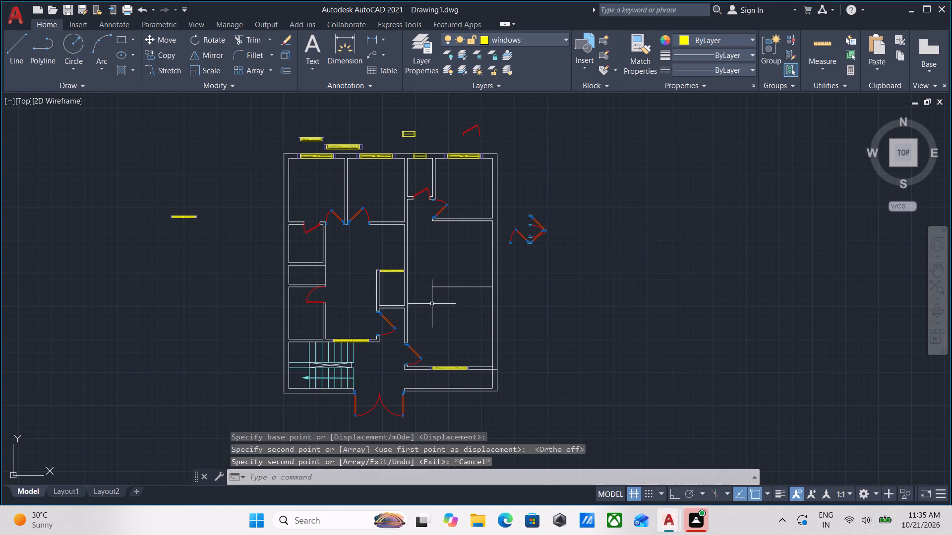
Make a copy of the northeast room's north-wall window rotated 270° about its lower east corner, with Ortho on.
scroll(440, 336, "up", 1)
scroll(441, 316, "down", 2)
middle_click_drag(441, 316, 443, 397)
scroll(458, 284, "up", 3)
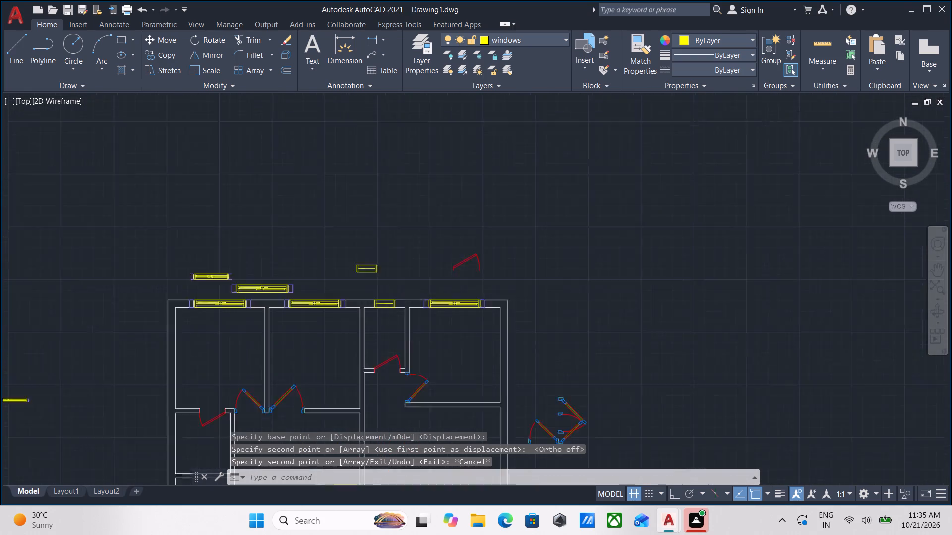
scroll(475, 329, "up", 3)
left_click(609, 273)
left_click(507, 267)
scroll(547, 305, "down", 3)
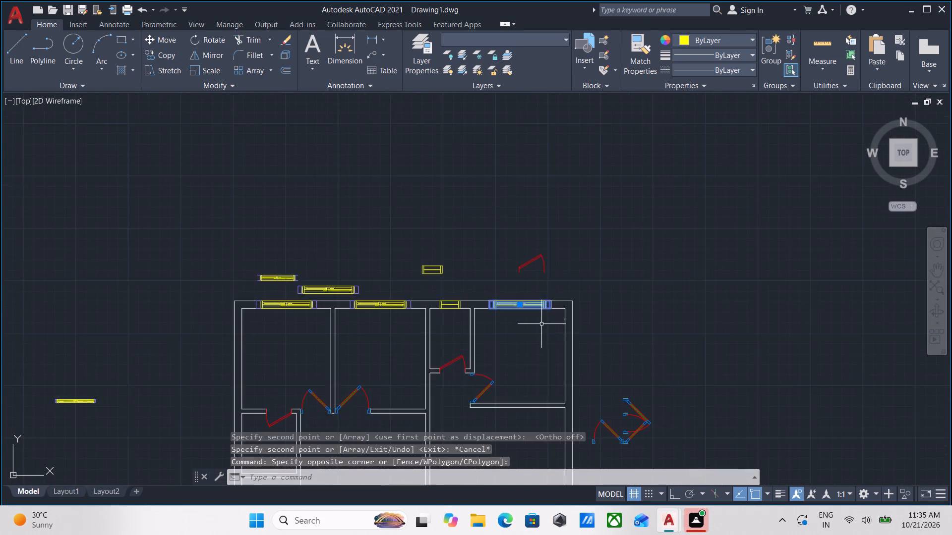
scroll(541, 325, "down", 2)
middle_click_drag(540, 363, 511, 267)
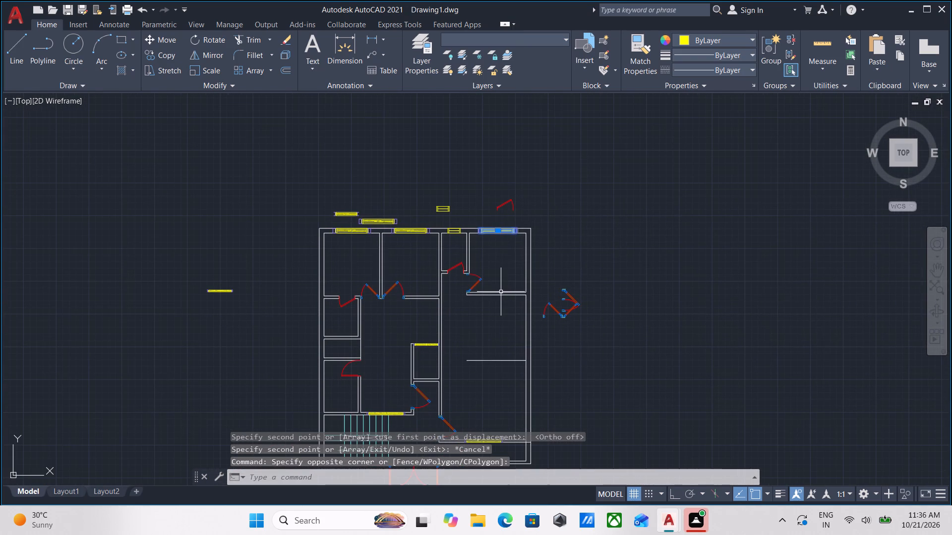
scroll(505, 273, "down", 1)
middle_click_drag(505, 272, 495, 220)
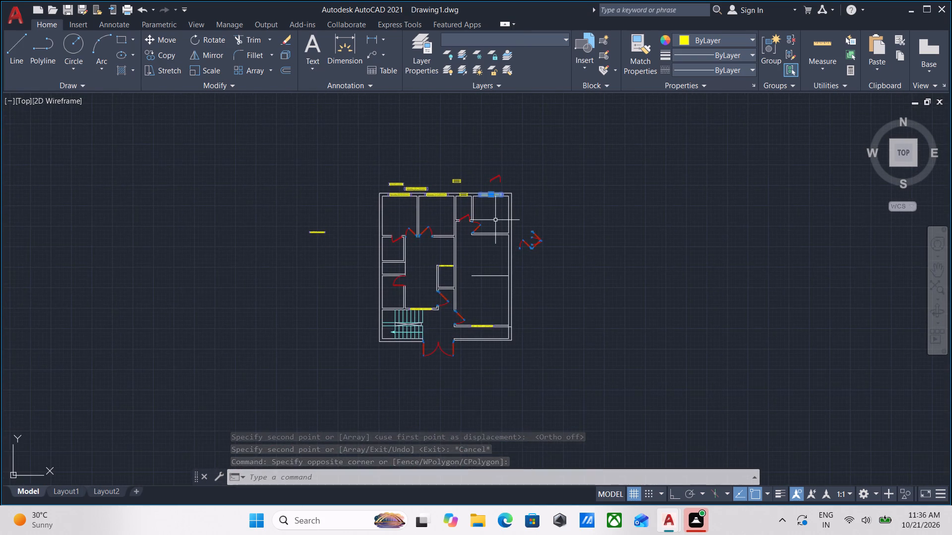
scroll(495, 220, "up", 3)
scroll(458, 221, "down", 1)
middle_click(458, 221)
scroll(481, 174, "up", 1)
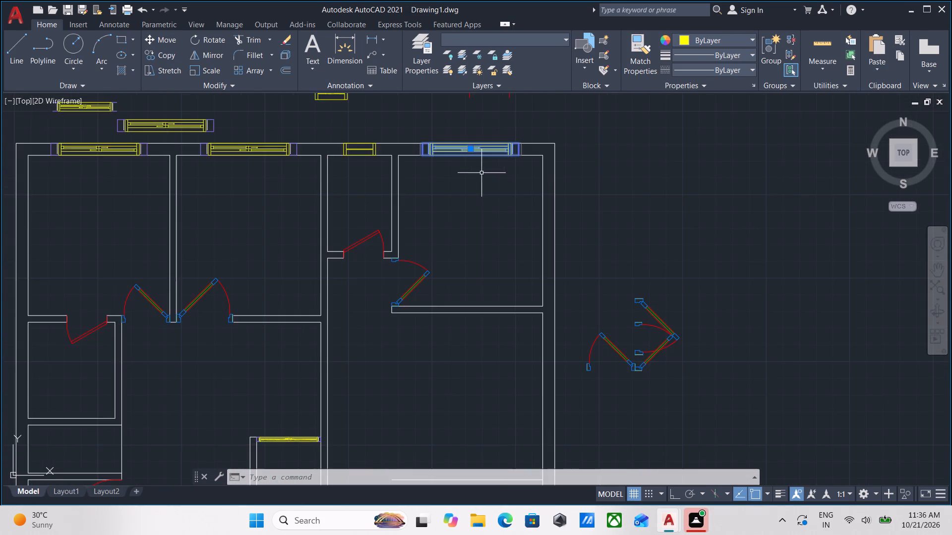
middle_click_drag(481, 175, 483, 233)
type("ro")
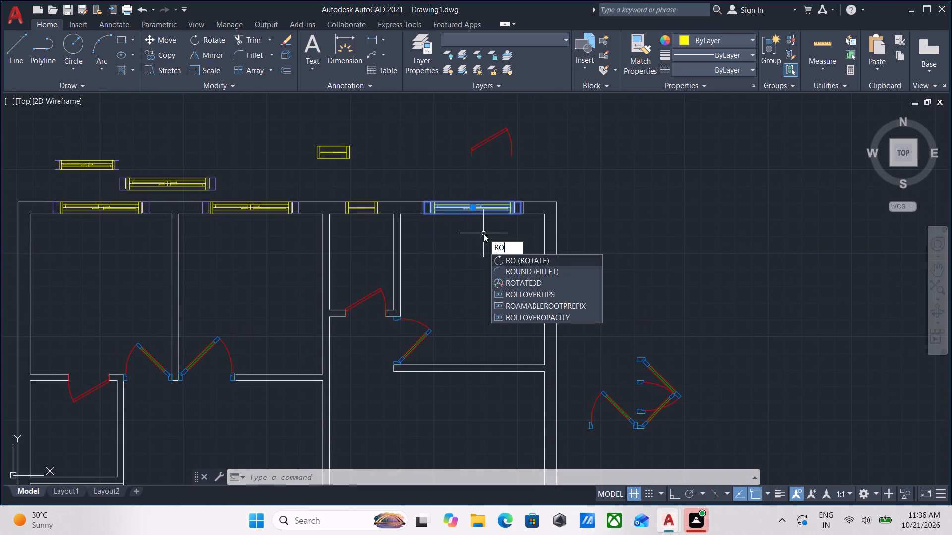
key("Return")
scroll(543, 201, "up", 2)
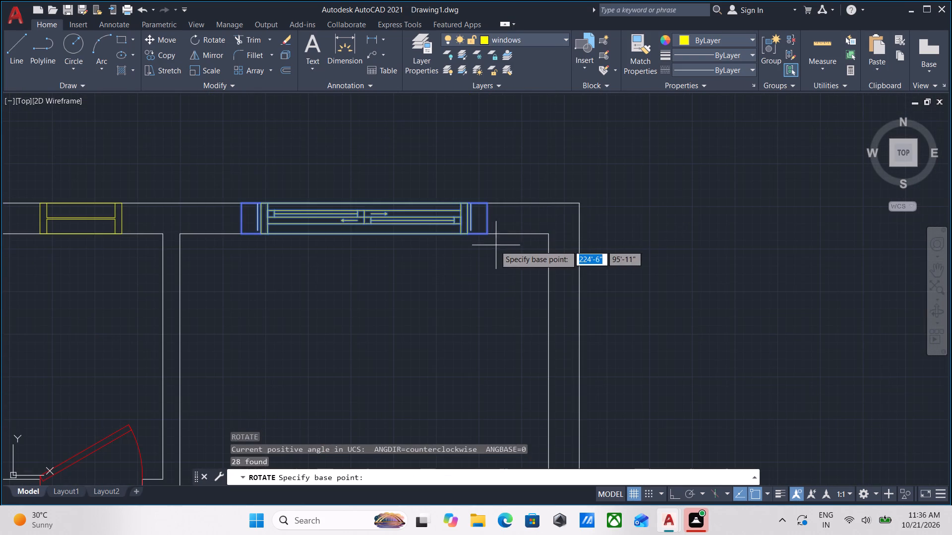
left_click(489, 230)
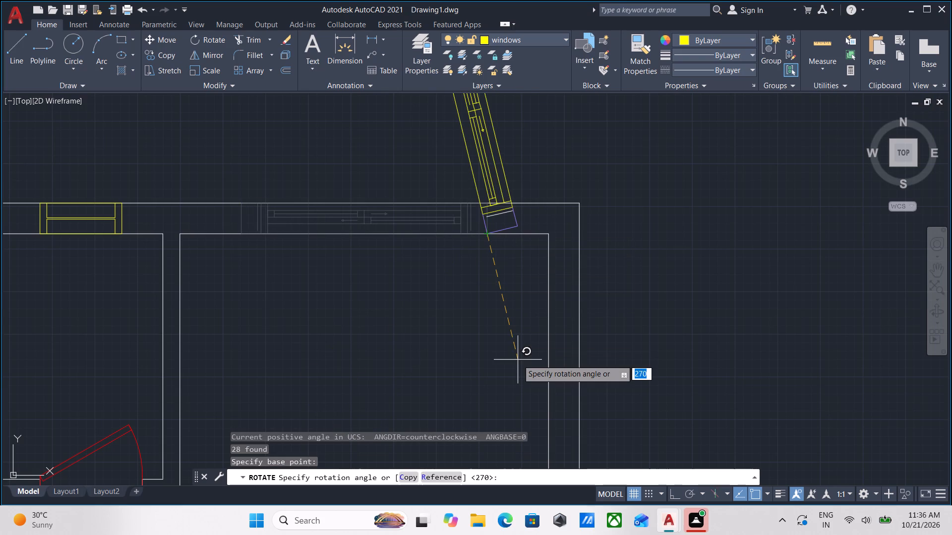
key("F8")
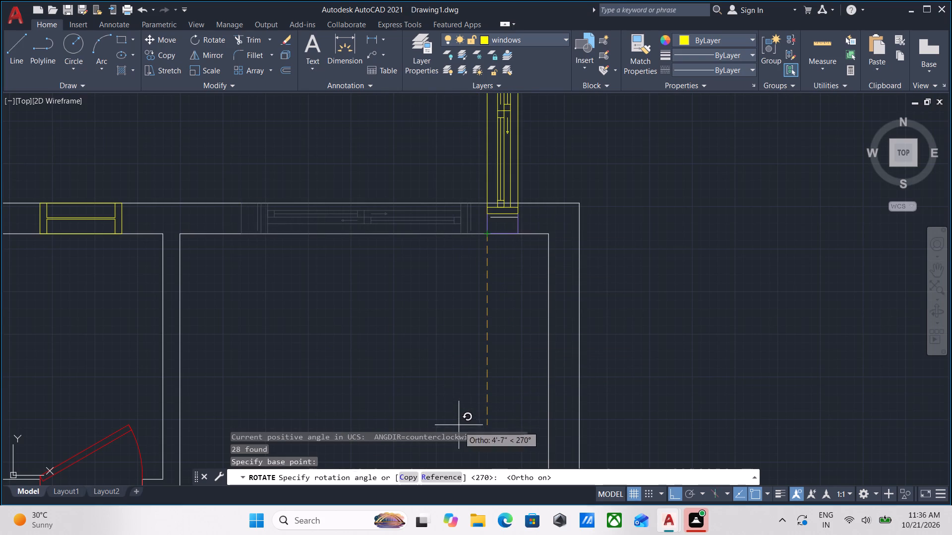
left_click(409, 480)
left_click(490, 321)
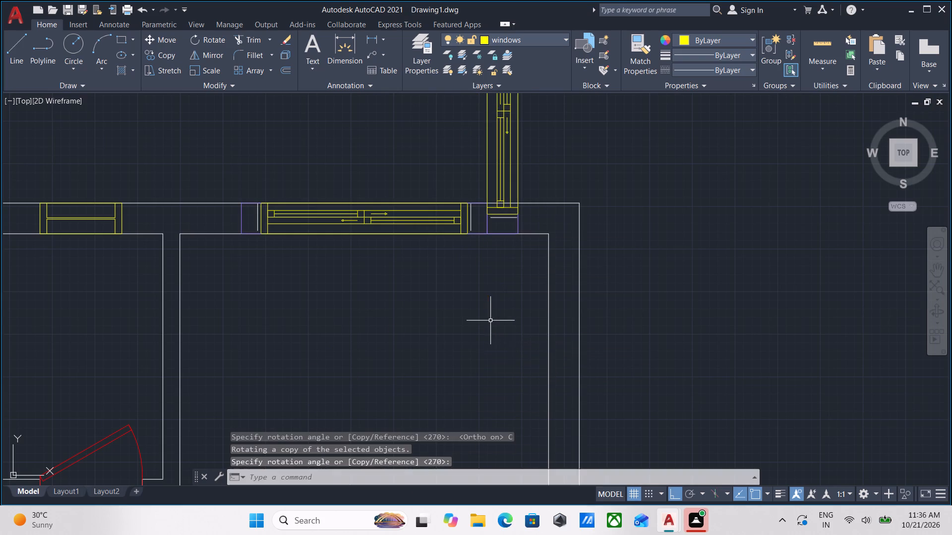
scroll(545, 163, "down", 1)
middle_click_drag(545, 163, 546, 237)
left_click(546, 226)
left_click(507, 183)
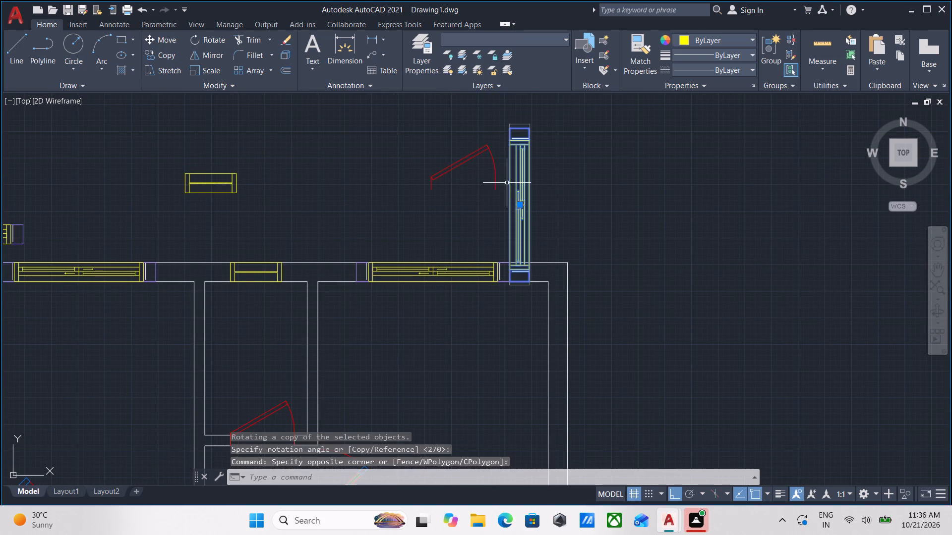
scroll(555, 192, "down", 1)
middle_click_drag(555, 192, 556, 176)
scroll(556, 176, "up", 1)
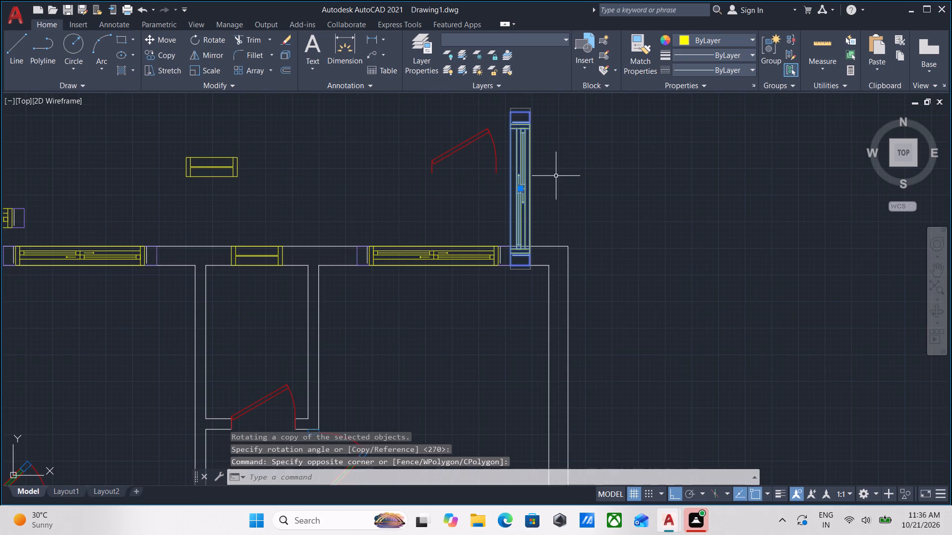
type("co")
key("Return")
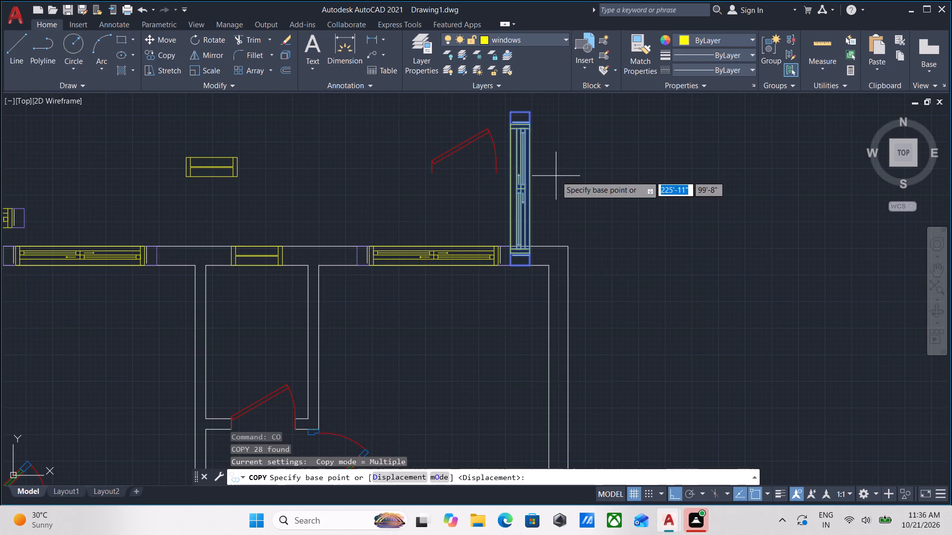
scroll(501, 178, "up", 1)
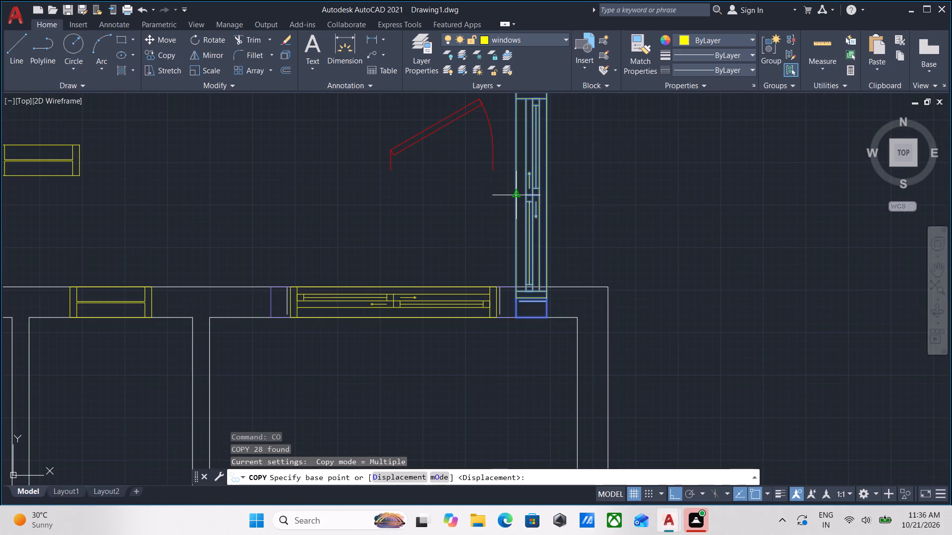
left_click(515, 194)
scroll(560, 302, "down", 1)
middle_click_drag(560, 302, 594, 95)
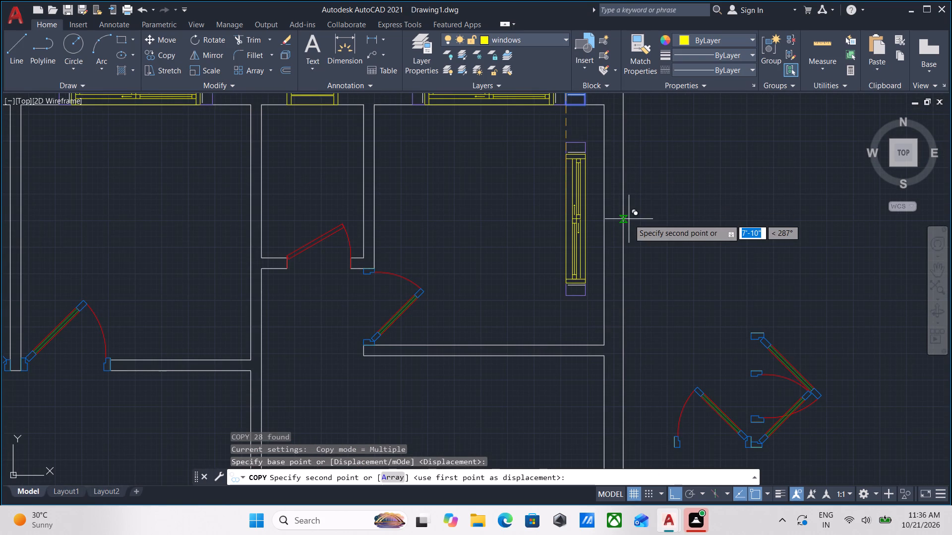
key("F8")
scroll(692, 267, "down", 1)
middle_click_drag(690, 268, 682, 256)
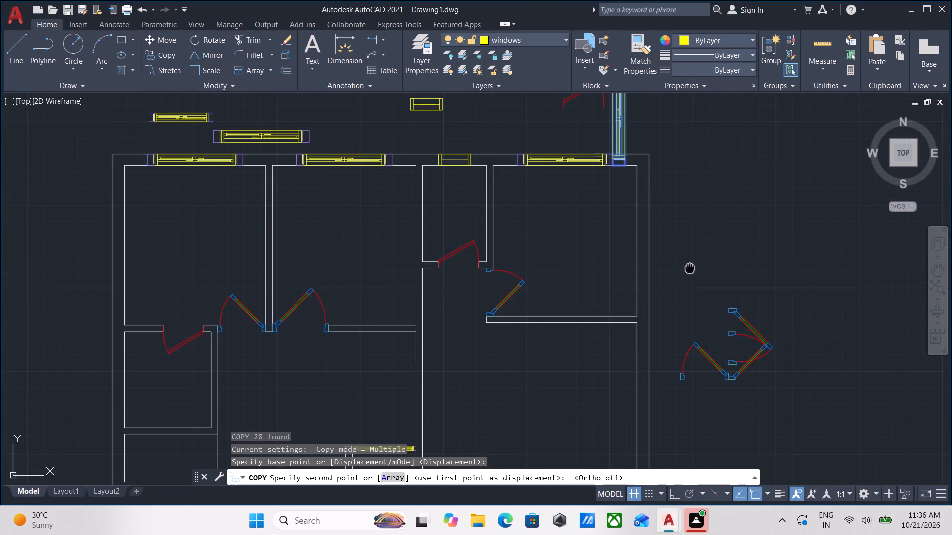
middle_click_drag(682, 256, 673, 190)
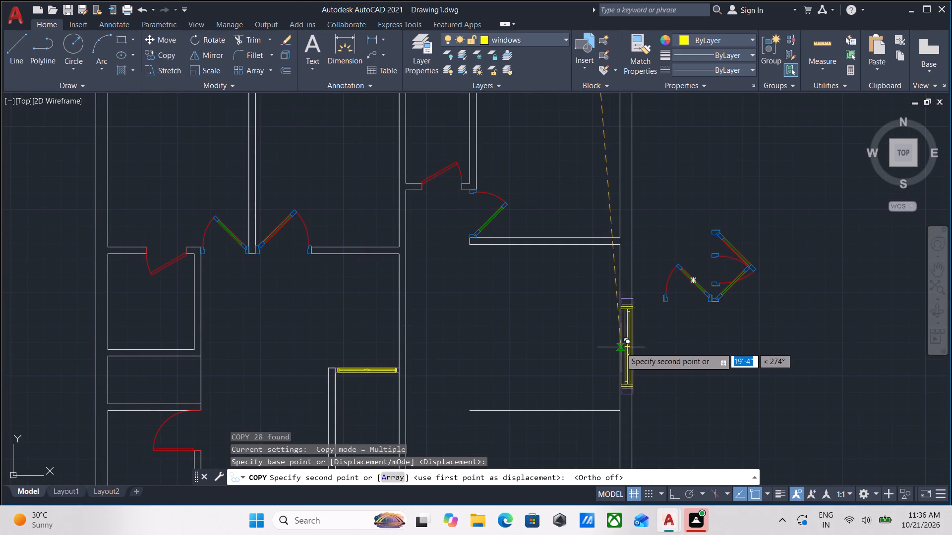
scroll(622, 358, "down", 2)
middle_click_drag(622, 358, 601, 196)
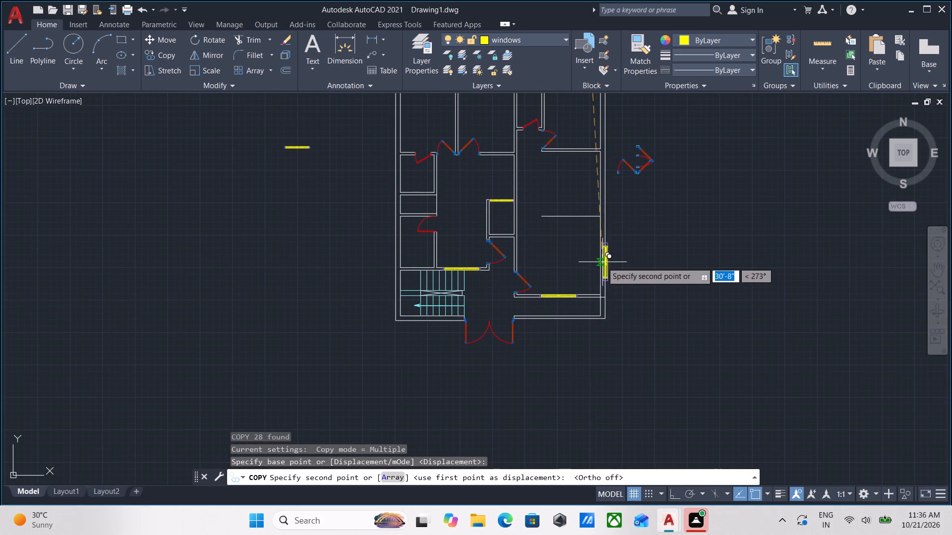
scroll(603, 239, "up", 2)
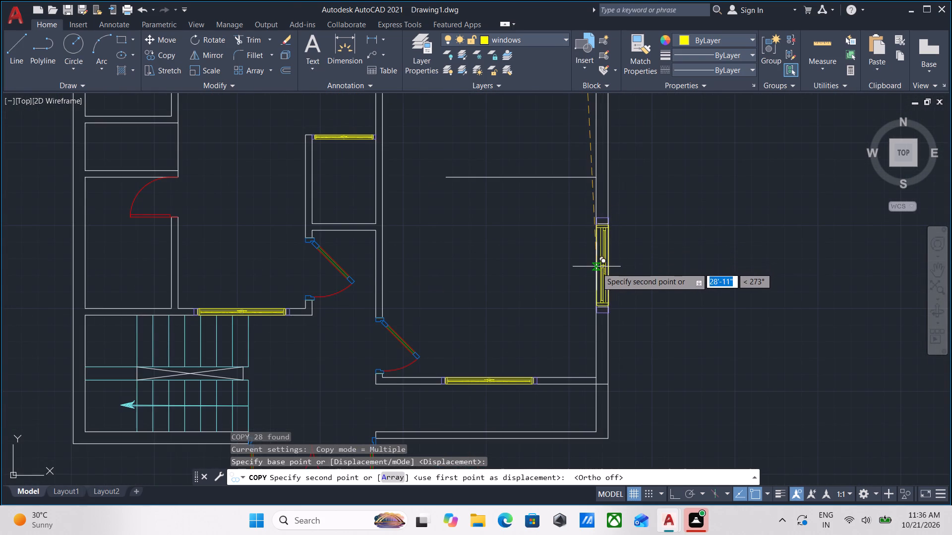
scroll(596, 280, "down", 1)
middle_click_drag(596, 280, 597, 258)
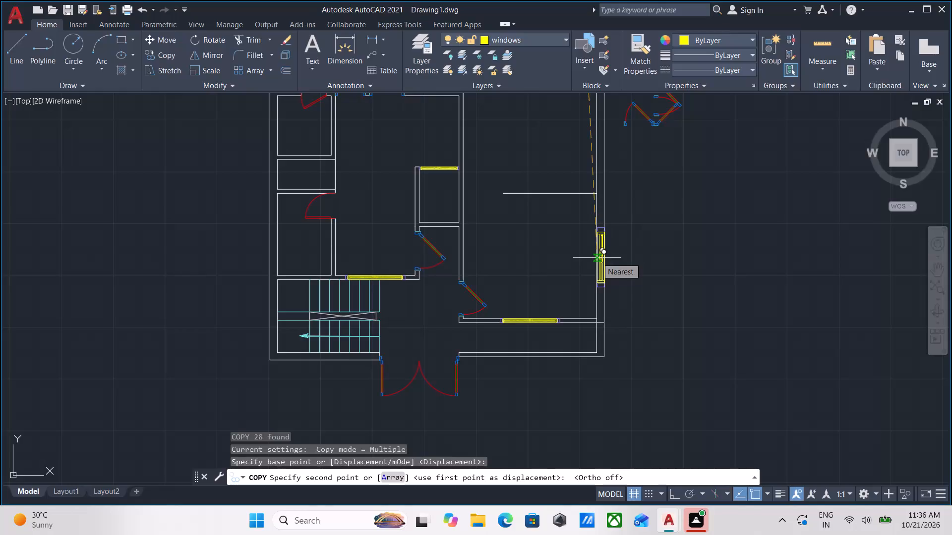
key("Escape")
Offset the single horizontal partition line on the plan's east side by 5 inches southward to form a double-line wall.
middle_click_drag(597, 258, 596, 319)
scroll(536, 236, "up", 1)
left_click(585, 315)
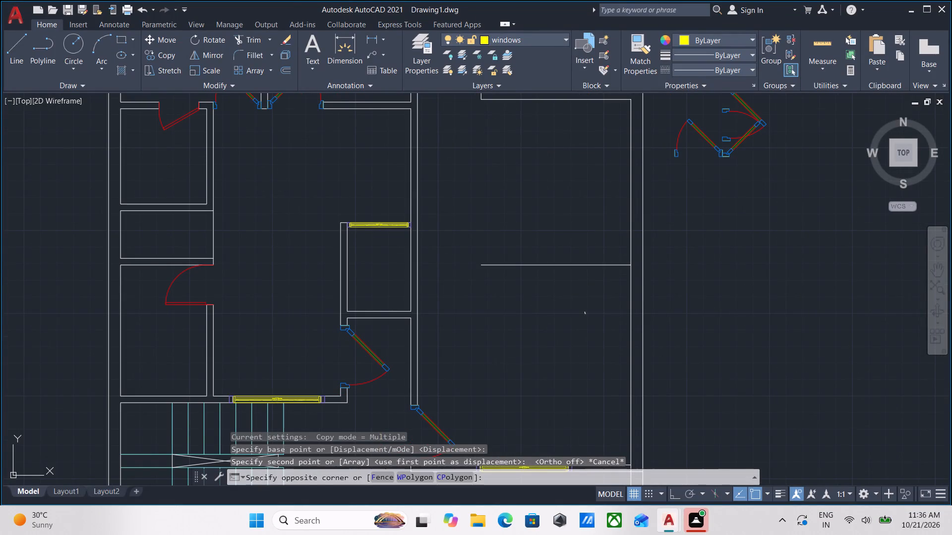
left_click(549, 238)
key("o")
key("Return")
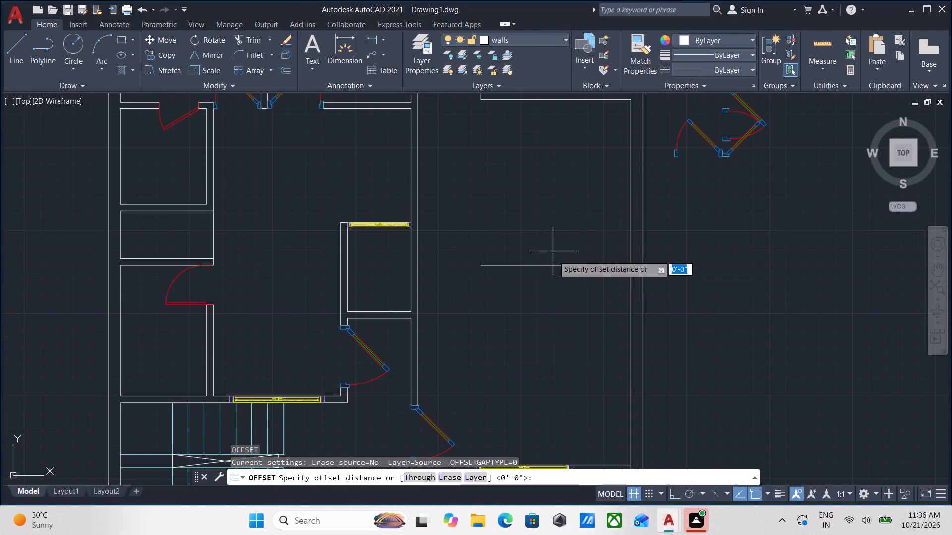
left_click(554, 264)
left_click(555, 280)
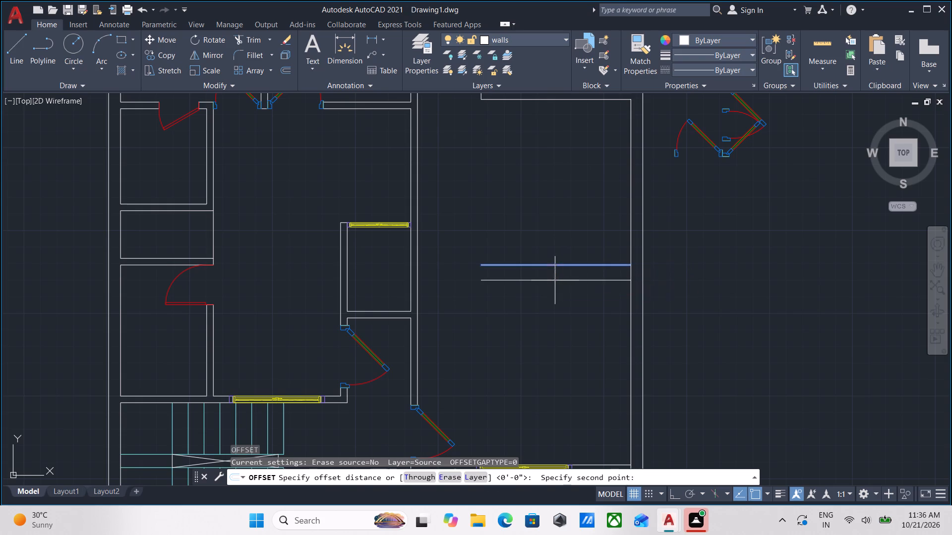
key("5")
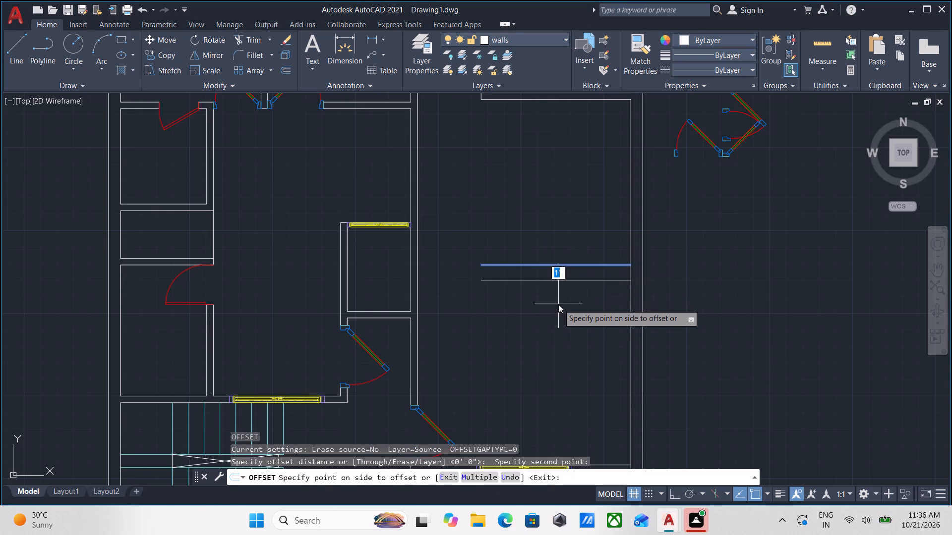
key("Return")
scroll(628, 280, "up", 1)
scroll(629, 281, "down", 2)
scroll(635, 278, "up", 1)
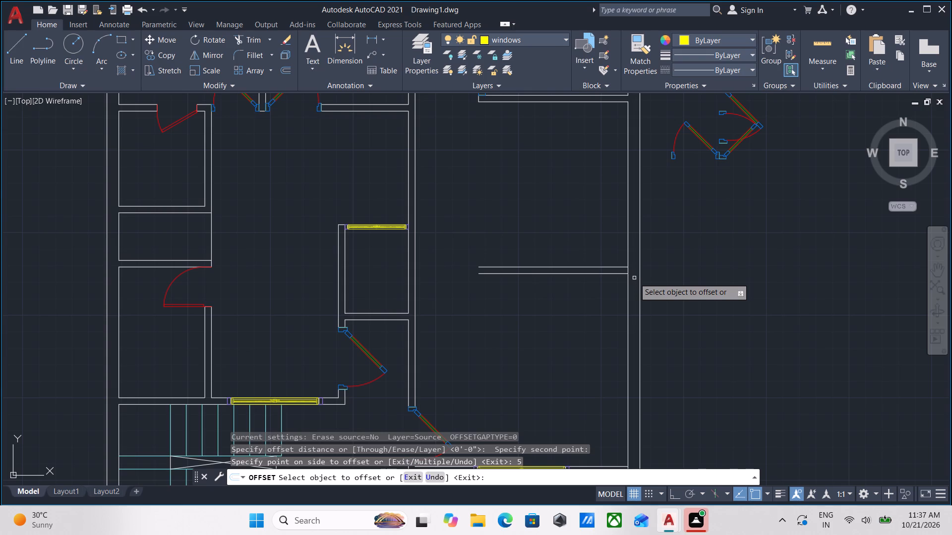
scroll(646, 271, "up", 2)
key("Escape")
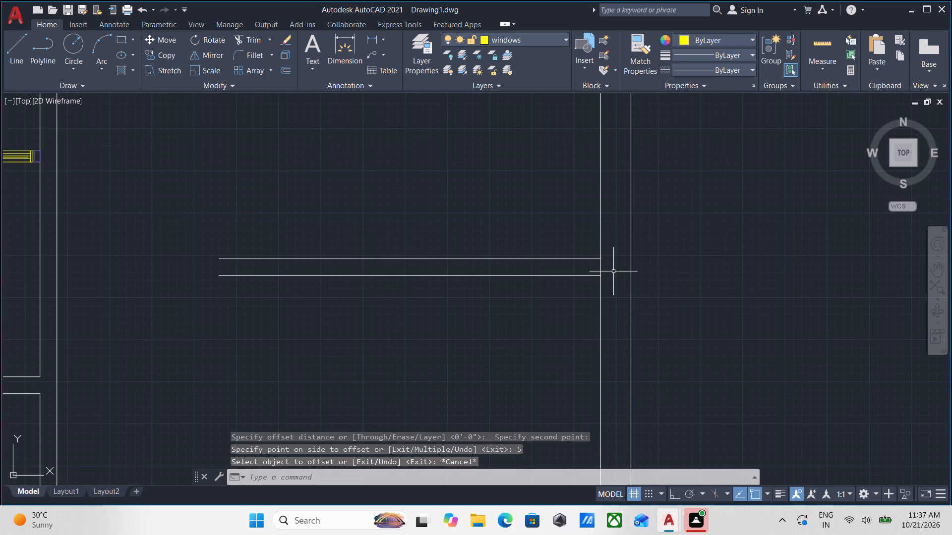
Trim the east wall's inner line between the two partition lines where they meet.
type("tr")
key("Return")
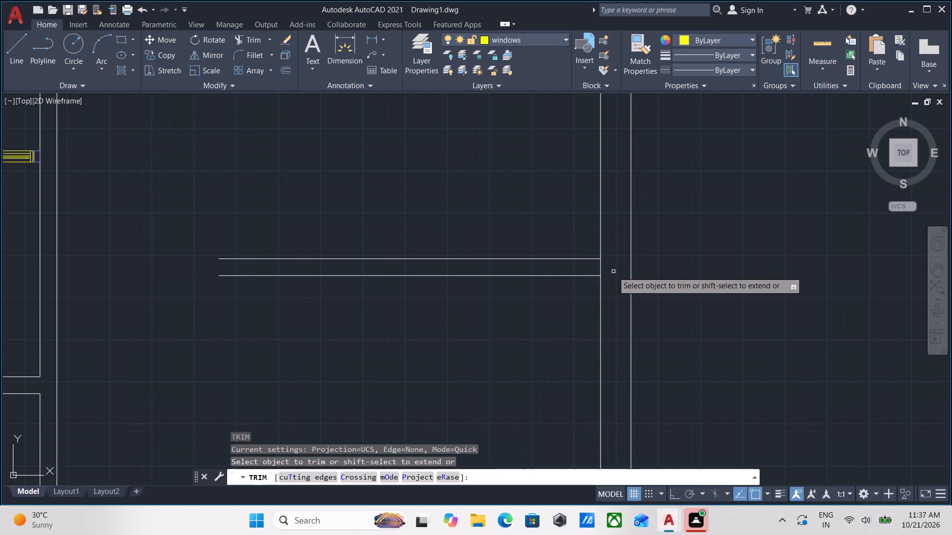
left_click(611, 268)
left_click(581, 268)
key("Escape")
Copy the rotated window from its west edge's midpoint to the midpoint of the east wall's inner line, north of the new partition.
scroll(581, 268, "down", 4)
middle_click_drag(429, 244, 440, 252)
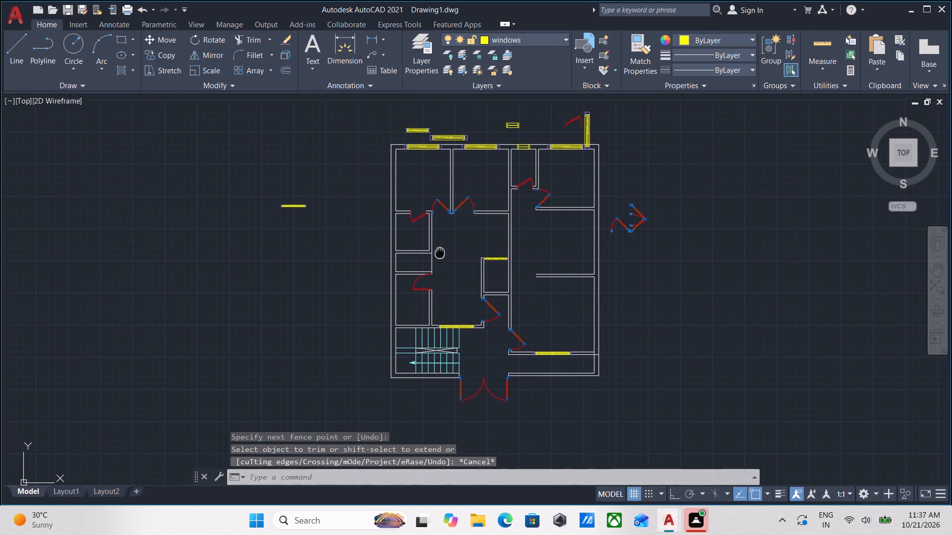
middle_click_drag(440, 252, 441, 261)
scroll(605, 129, "up", 3)
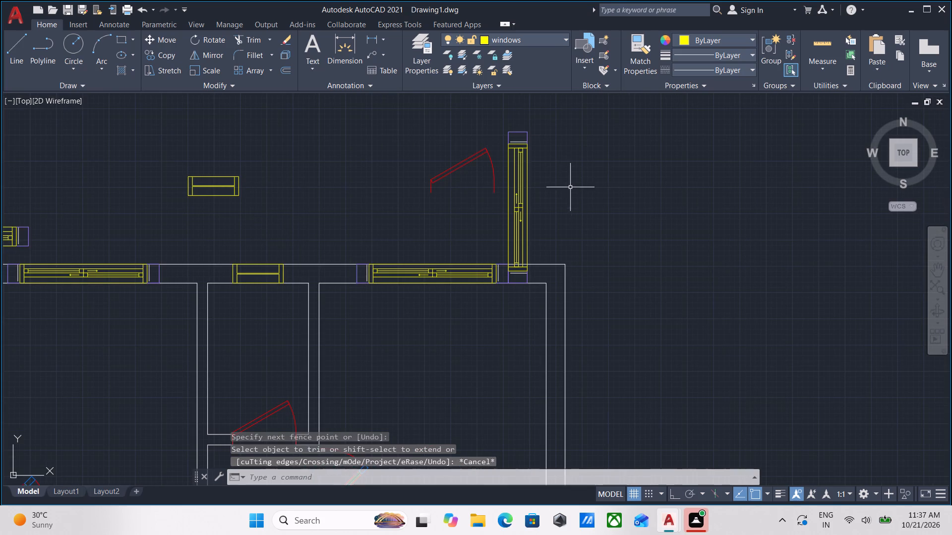
left_click(570, 187)
left_click(518, 162)
type("co")
key("Return")
scroll(500, 211, "up", 1)
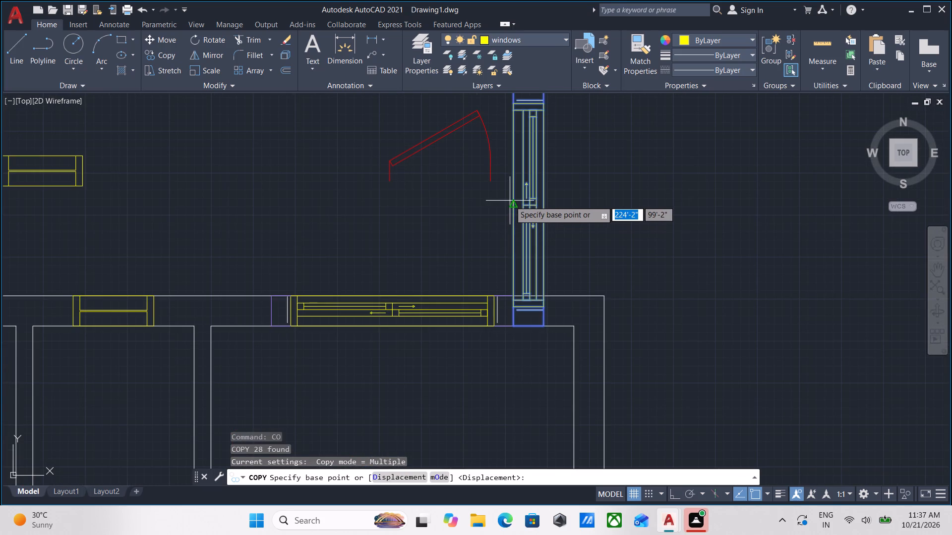
left_click(515, 202)
scroll(573, 311, "down", 1)
middle_click_drag(573, 311, 569, 87)
scroll(603, 255, "down", 2)
middle_click_drag(603, 257, 594, 222)
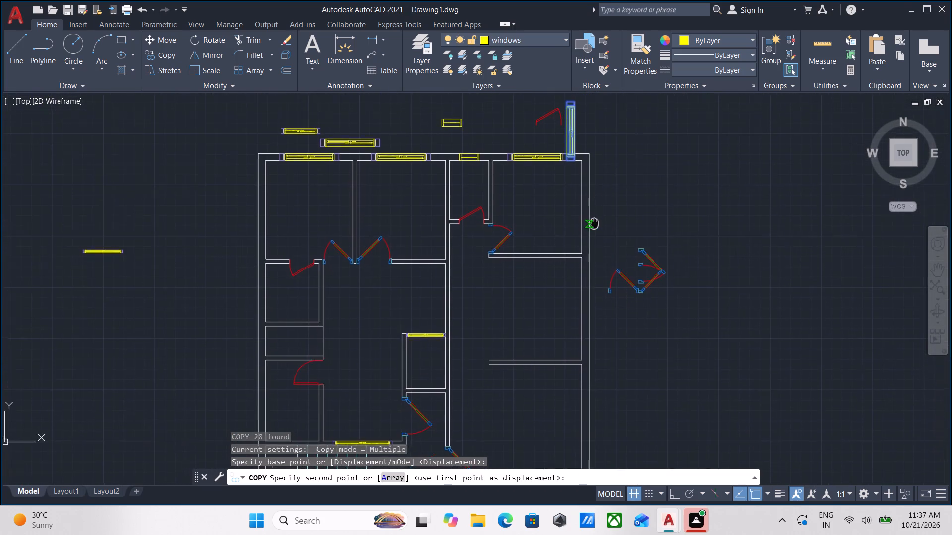
middle_click_drag(594, 222, 594, 222)
scroll(584, 307, "up", 1)
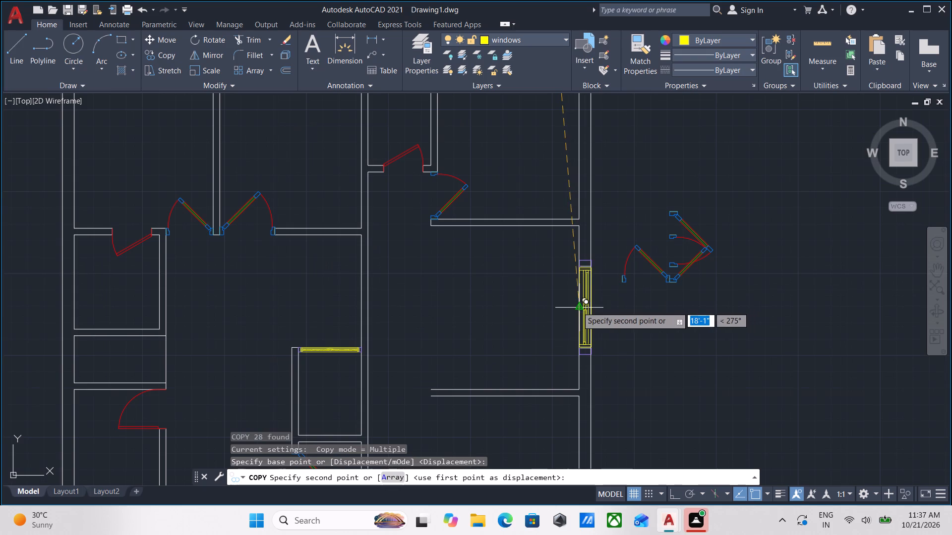
left_click(577, 307)
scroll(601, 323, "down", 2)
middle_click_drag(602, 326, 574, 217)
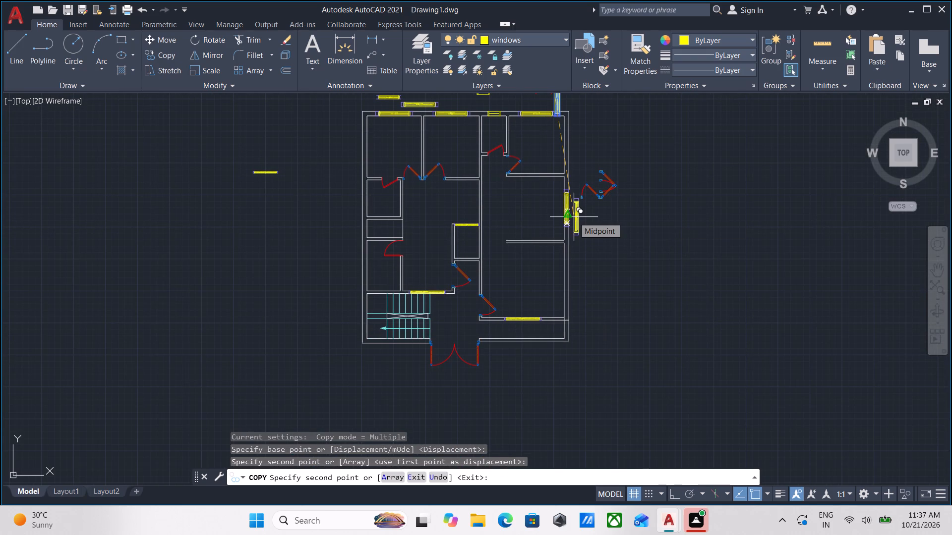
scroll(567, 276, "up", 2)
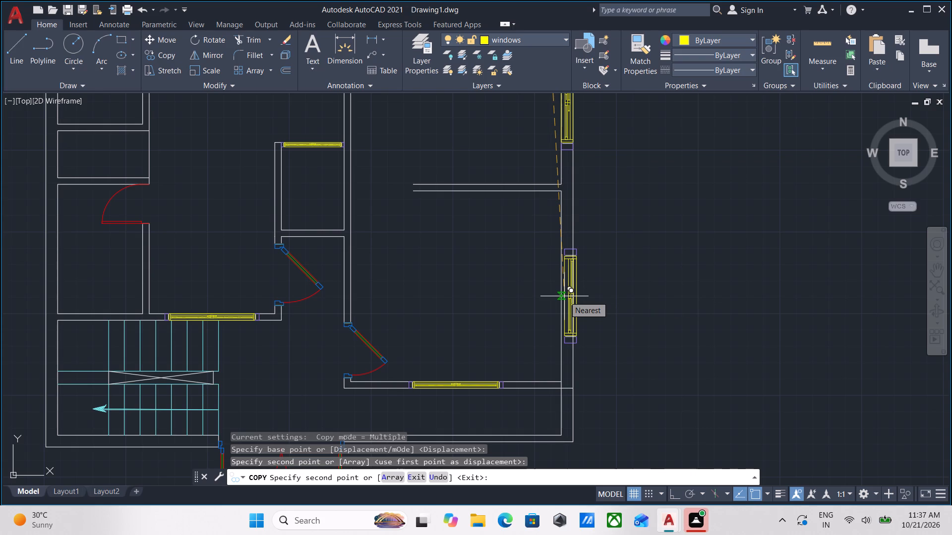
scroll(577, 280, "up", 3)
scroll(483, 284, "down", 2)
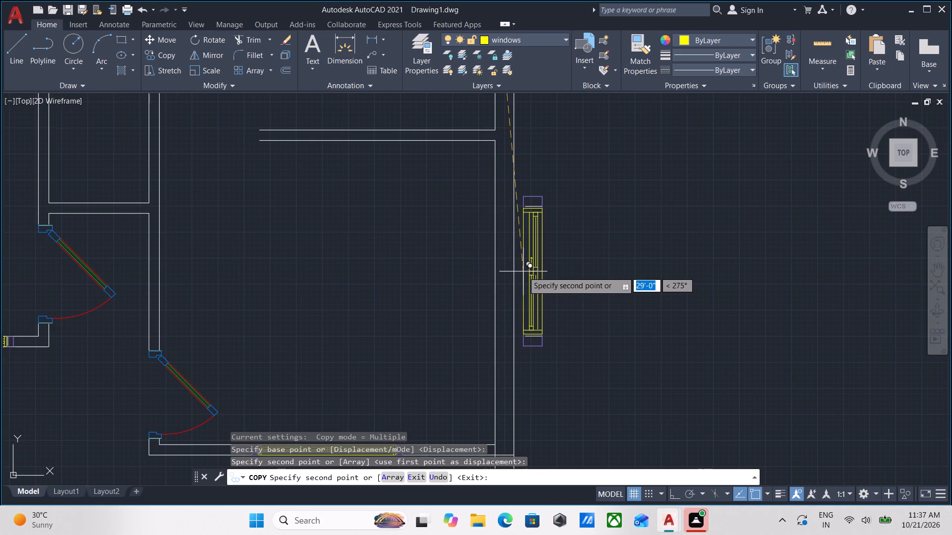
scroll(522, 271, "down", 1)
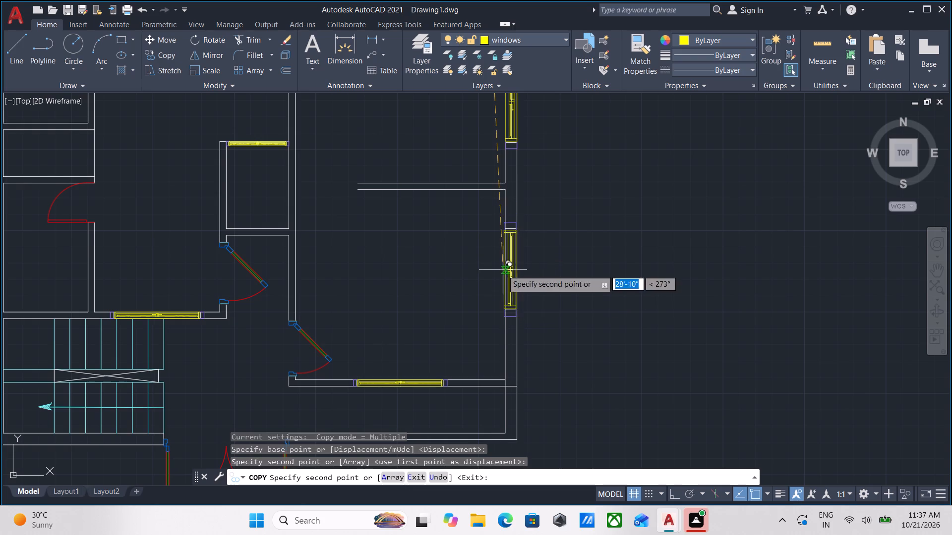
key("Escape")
Trim the east wall's inner line between the two lines of the southern partition, above the plan's southeast corner.
scroll(487, 298, "up", 1)
scroll(483, 315, "down", 2)
middle_click_drag(483, 315, 479, 287)
scroll(484, 307, "up", 2)
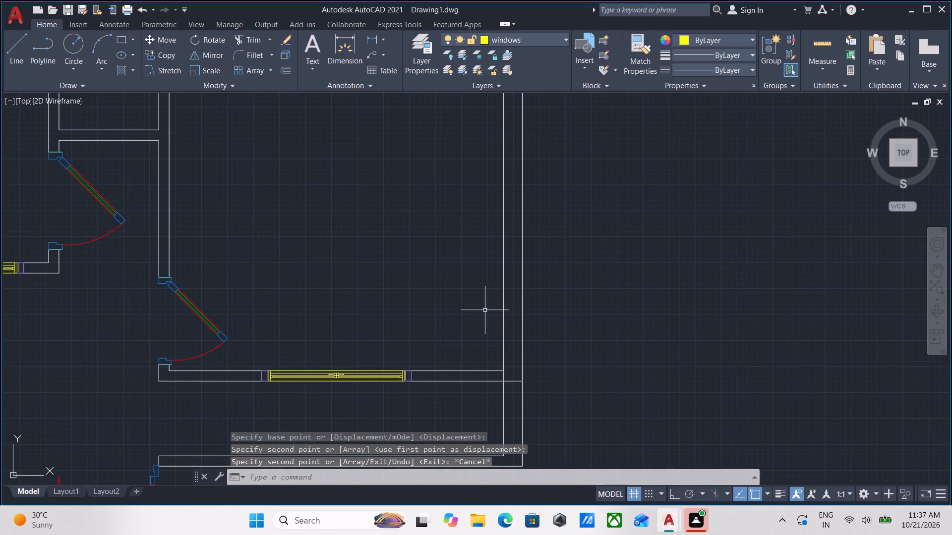
type("tr")
key("Return")
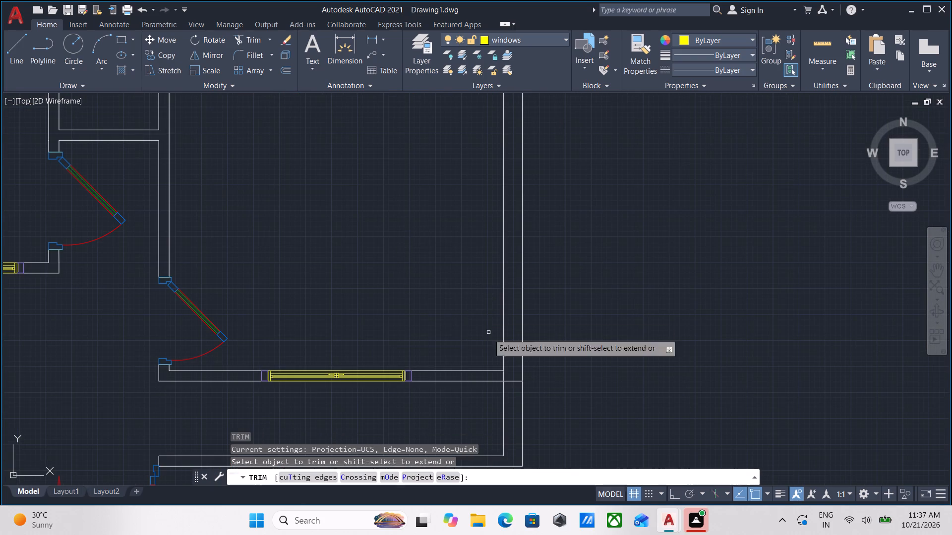
scroll(497, 386, "up", 4)
left_click(511, 328)
left_click(582, 316)
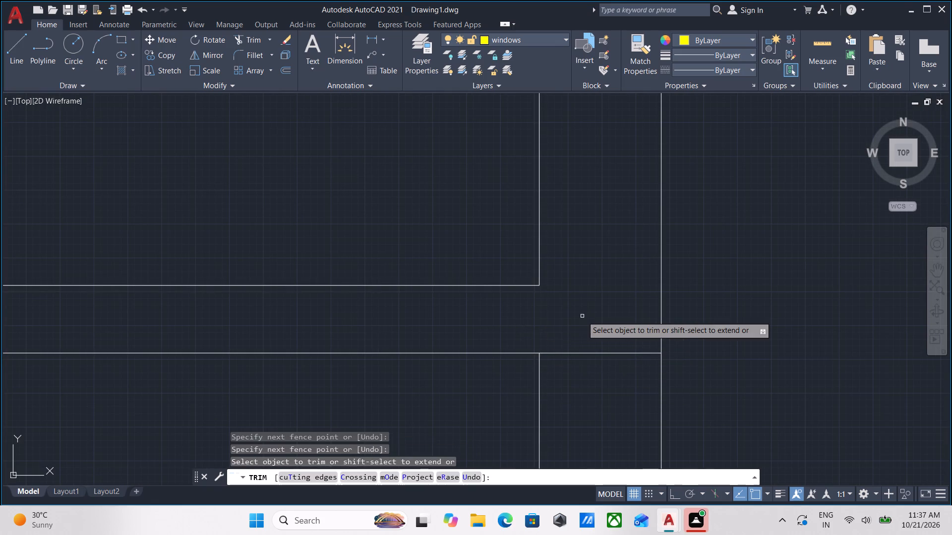
scroll(582, 316, "down", 4)
middle_click_drag(582, 316, 579, 350)
key("Escape")
Copy the rotated window from its west edge's midpoint to the midpoint of the east wall's inner line, south of the new partition.
scroll(581, 335, "down", 4)
middle_click_drag(581, 335, 572, 387)
scroll(548, 249, "up", 5)
left_click(780, 341)
left_click(709, 376)
middle_click_drag(716, 368, 611, 312)
type("co")
key("Return")
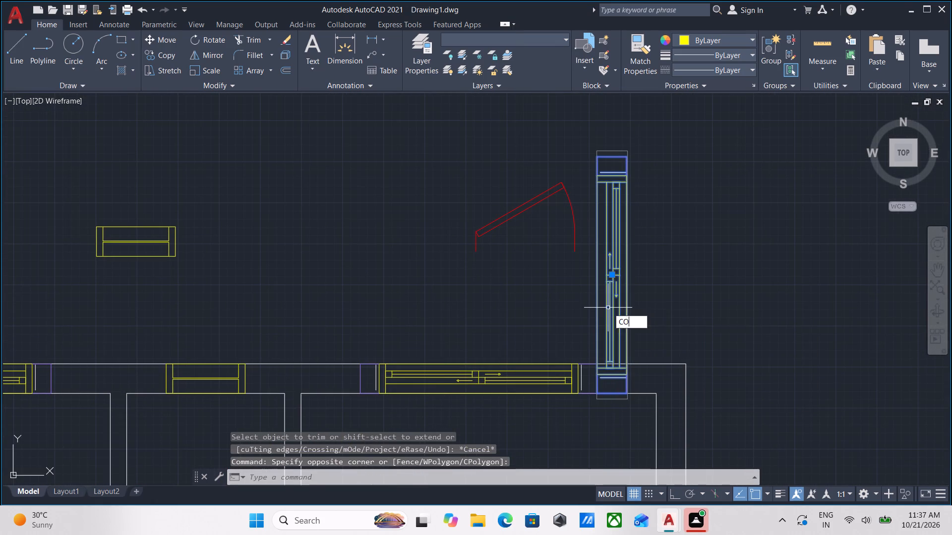
left_click(598, 273)
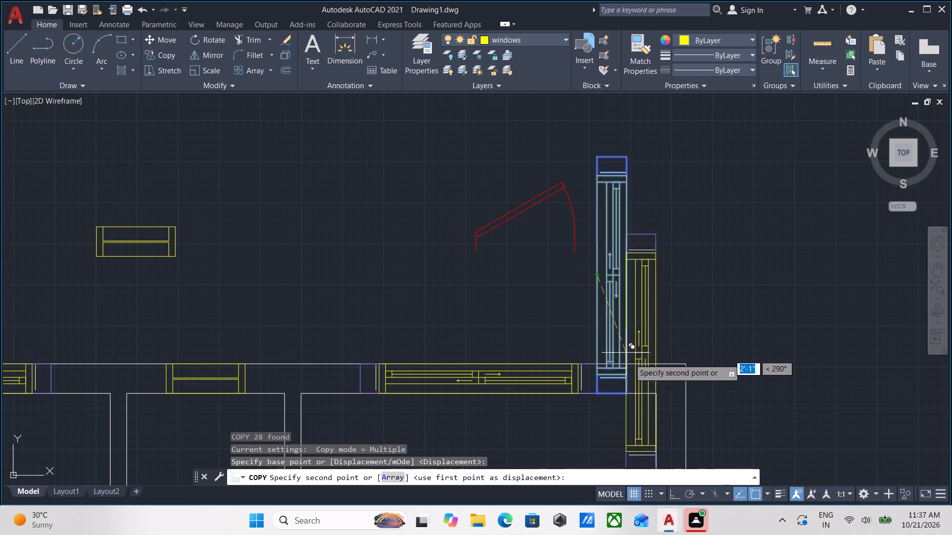
scroll(637, 369, "down", 2)
middle_click_drag(633, 351, 577, 193)
scroll(569, 215, "down", 3)
middle_click_drag(560, 274, 538, 198)
scroll(539, 239, "up", 3)
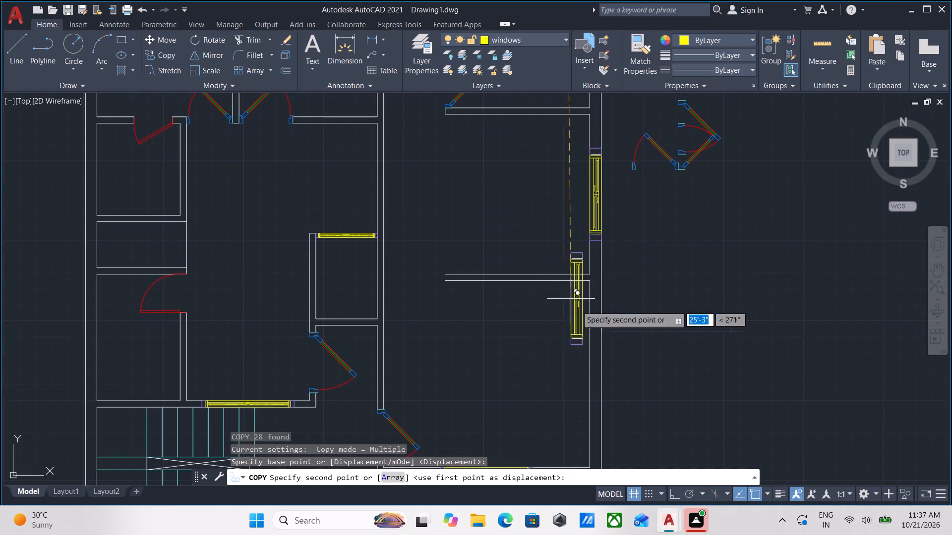
scroll(593, 335, "down", 1)
middle_click_drag(588, 331, 565, 227)
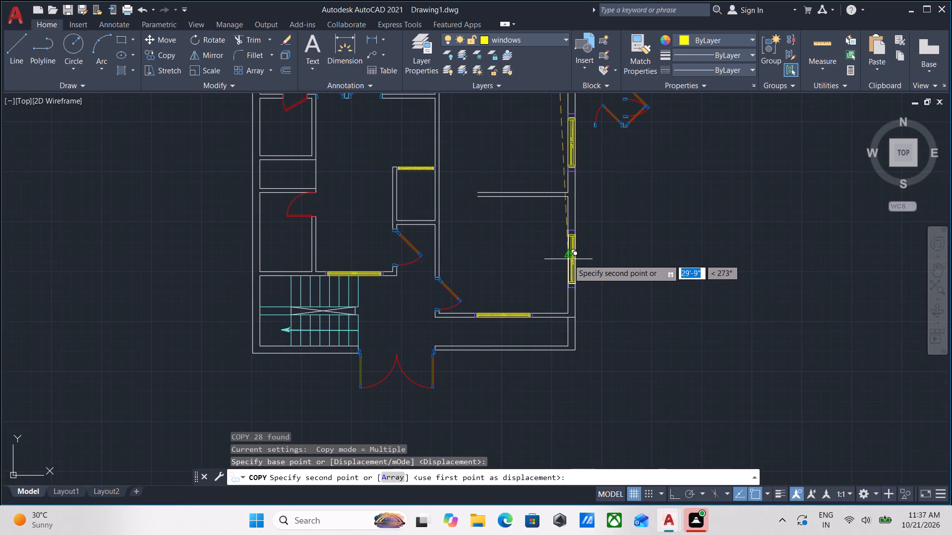
scroll(568, 259, "up", 3)
left_click(563, 243)
scroll(483, 234, "down", 3)
middle_click_drag(483, 234, 483, 235)
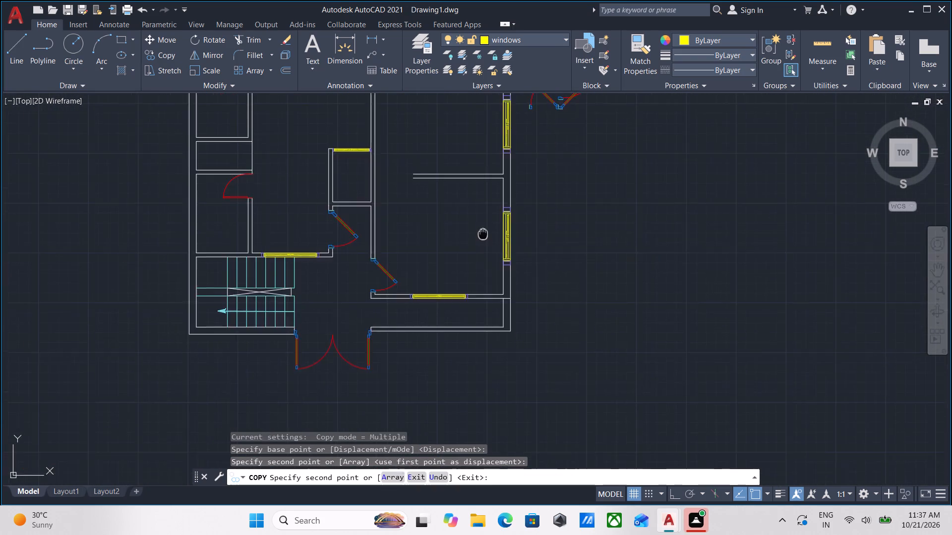
middle_click_drag(483, 235, 496, 300)
middle_click_drag(425, 277, 502, 346)
key("Escape")
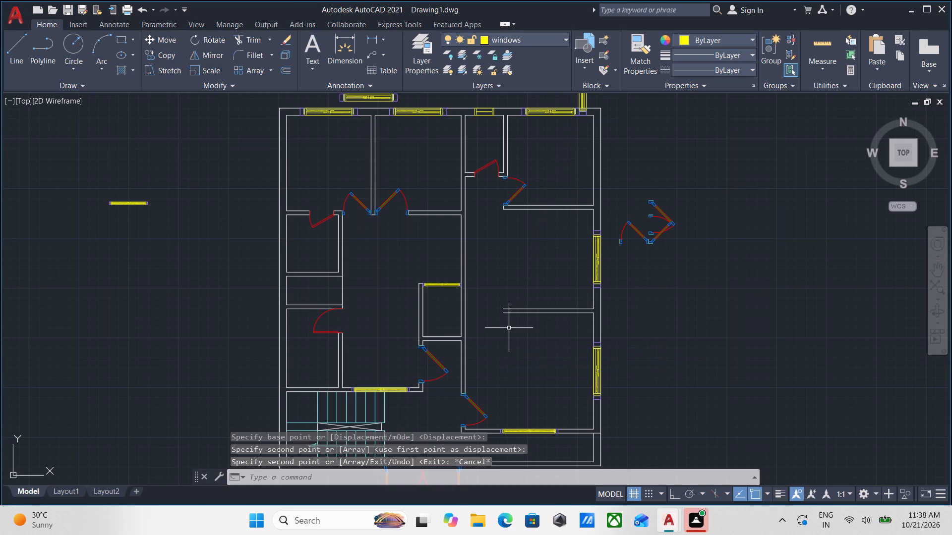
Make the walls layer current and draw a short line closing the open west end of the new double-line partition.
key("l")
key("Return")
scroll(508, 314, "up", 3)
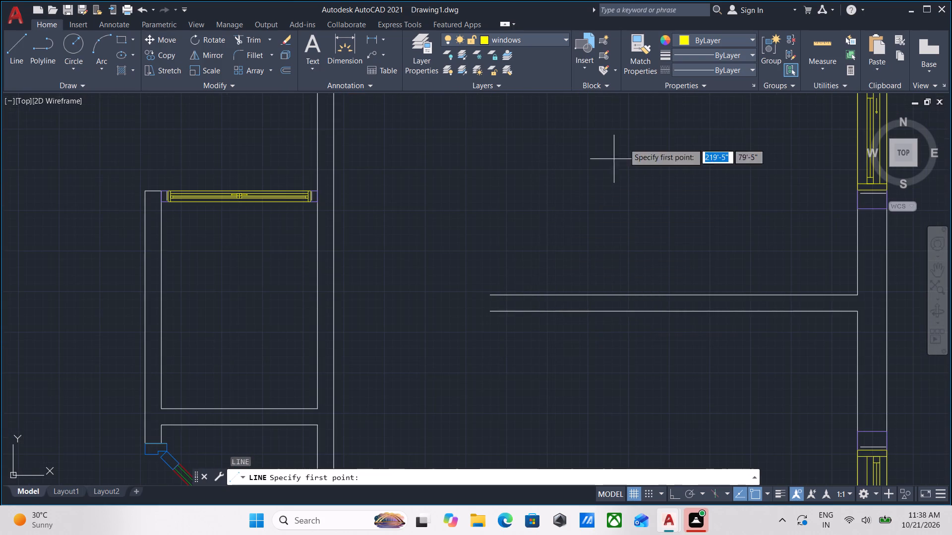
left_click(544, 43)
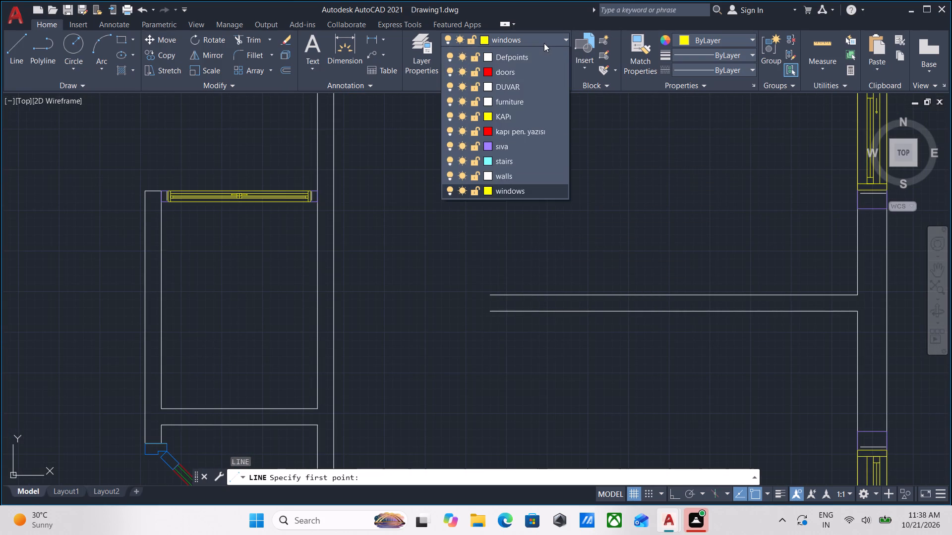
left_click(532, 230)
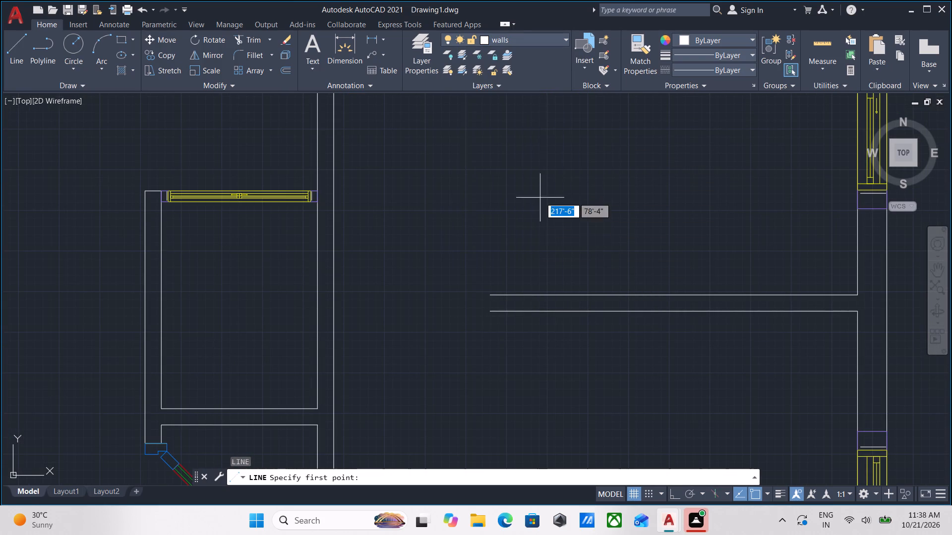
scroll(540, 196, "down", 2)
middle_click_drag(540, 196, 540, 254)
scroll(539, 300, "up", 3)
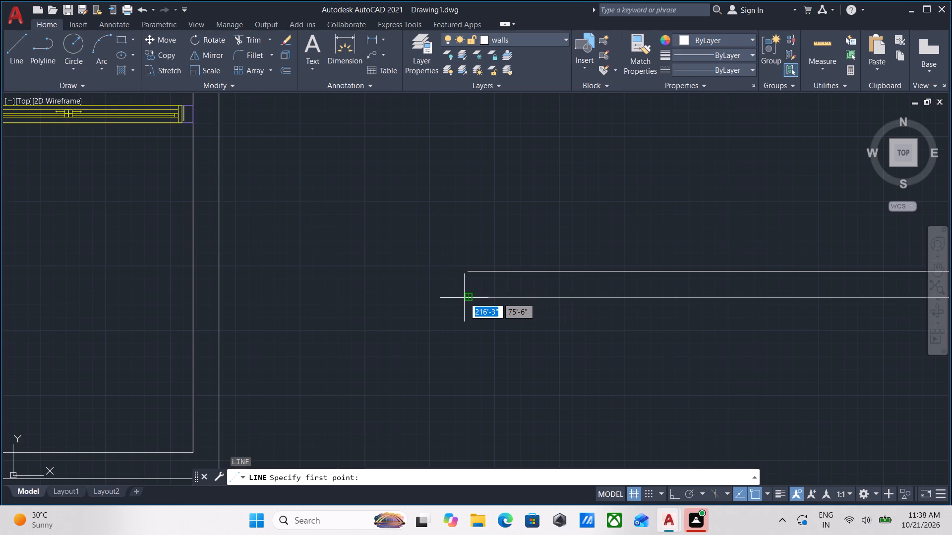
left_click(466, 297)
scroll(462, 251, "up", 2)
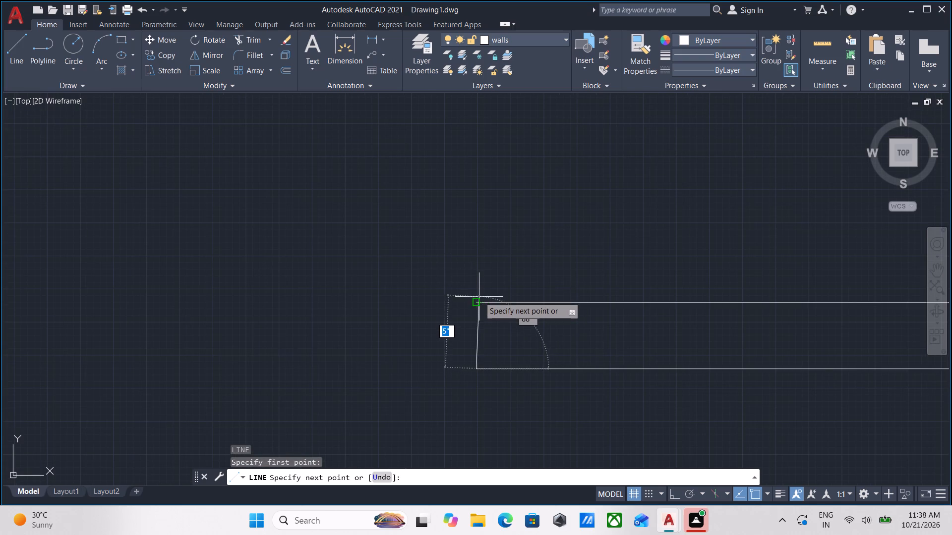
left_click(479, 304)
key("Escape")
Look over the whole floor plan, examining the walls, doors, windows and the spare blocks placed around it.
scroll(474, 306, "down", 5)
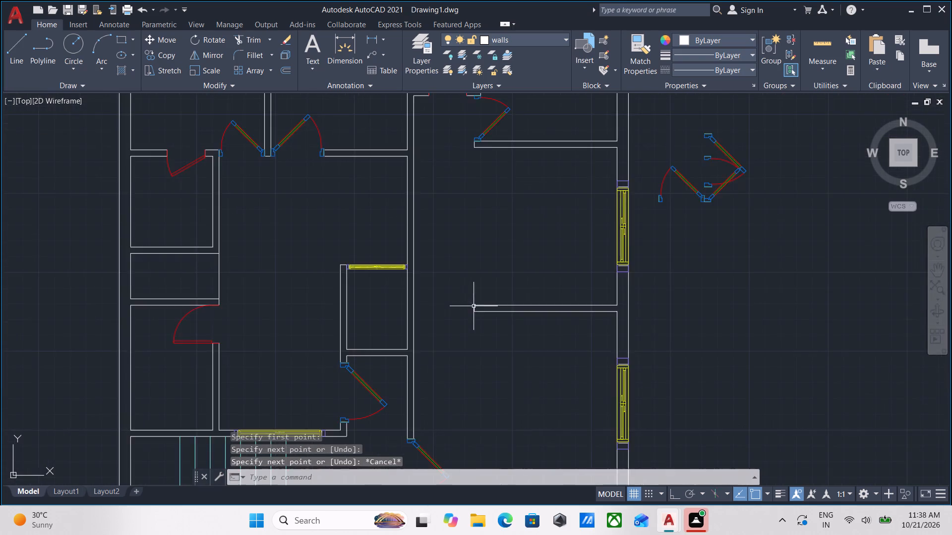
scroll(474, 306, "down", 2)
middle_click_drag(474, 306, 464, 229)
scroll(496, 221, "up", 2)
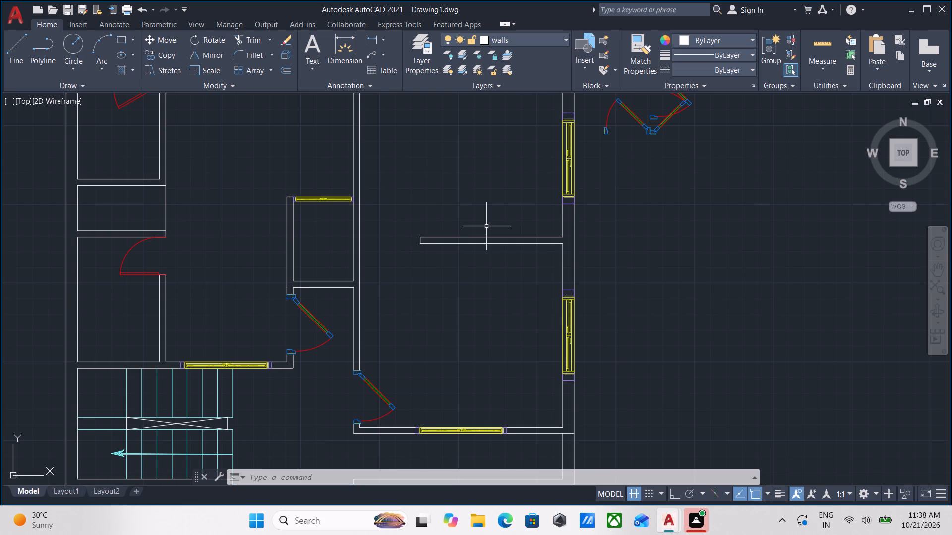
scroll(482, 238, "up", 2)
scroll(481, 240, "down", 4)
middle_click_drag(481, 240, 473, 270)
scroll(454, 256, "up", 2)
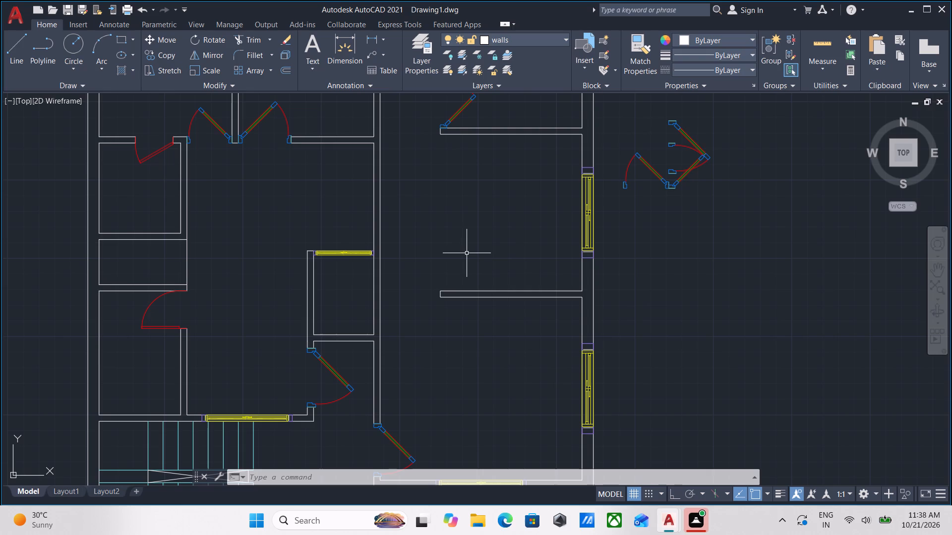
scroll(467, 252, "down", 2)
middle_click_drag(450, 265, 428, 349)
scroll(508, 366, "up", 2)
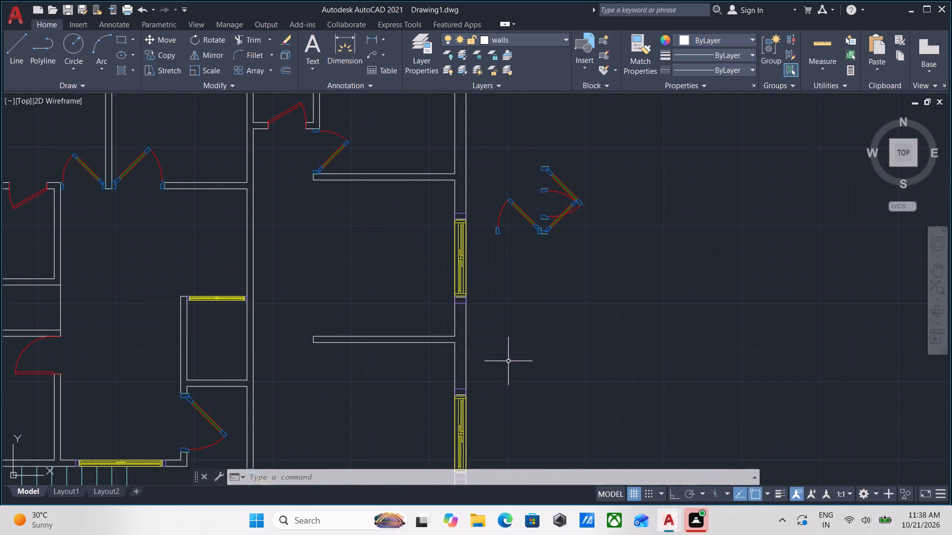
scroll(292, 291, "down", 1)
middle_click_drag(292, 291, 324, 357)
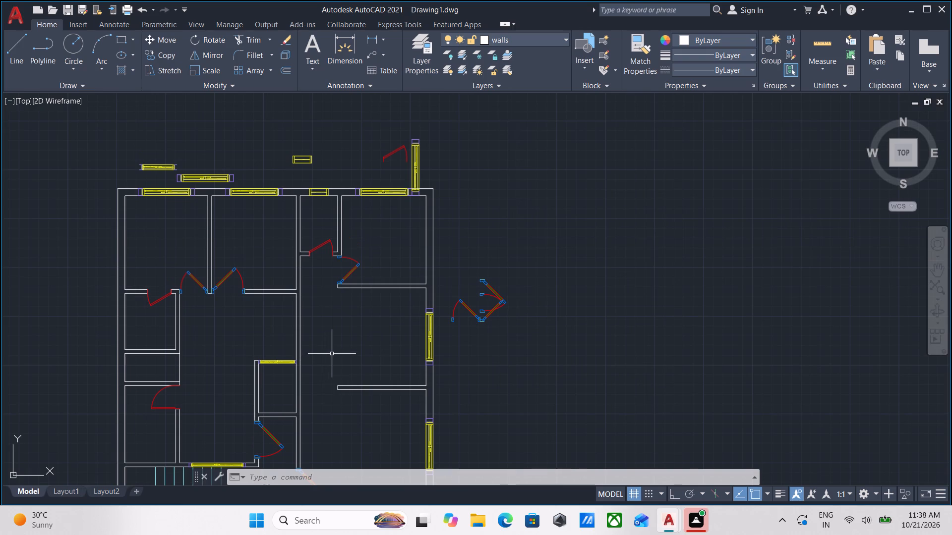
scroll(337, 396, "down", 3)
middle_click_drag(325, 385, 332, 308)
scroll(371, 381, "up", 2)
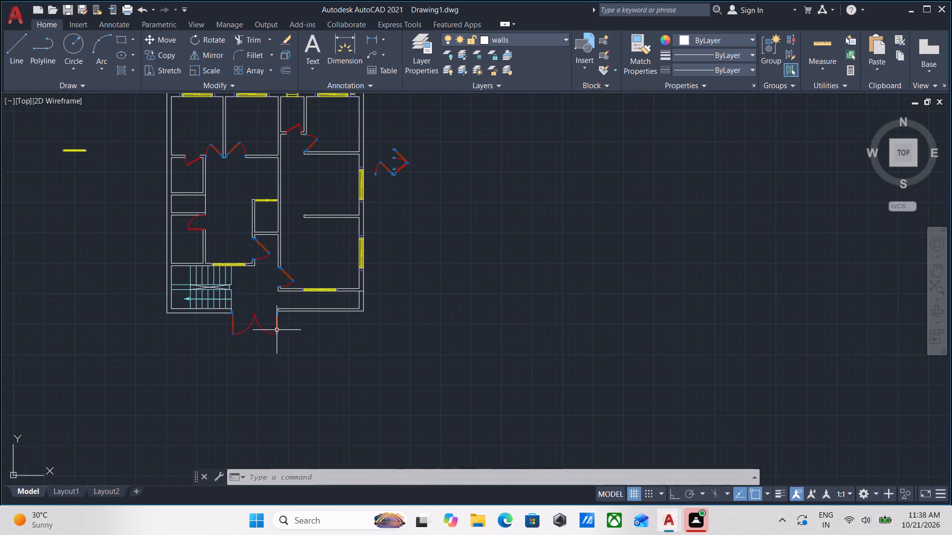
scroll(277, 330, "up", 2)
scroll(287, 258, "up", 1)
middle_click_drag(286, 257, 415, 284)
scroll(299, 276, "down", 1)
middle_click_drag(299, 276, 337, 302)
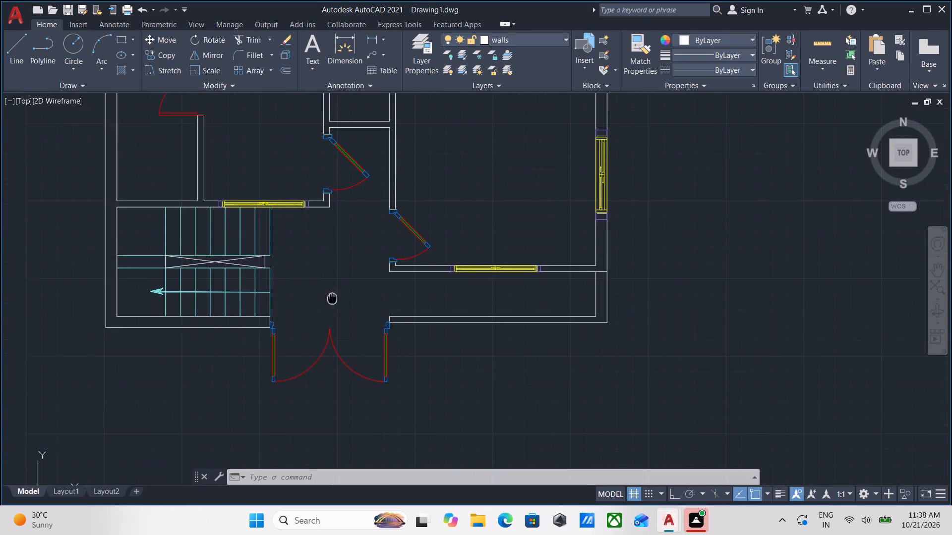
middle_click_drag(337, 302, 343, 305)
scroll(343, 305, "down", 1)
middle_click_drag(343, 307, 343, 409)
middle_click_drag(335, 294, 328, 373)
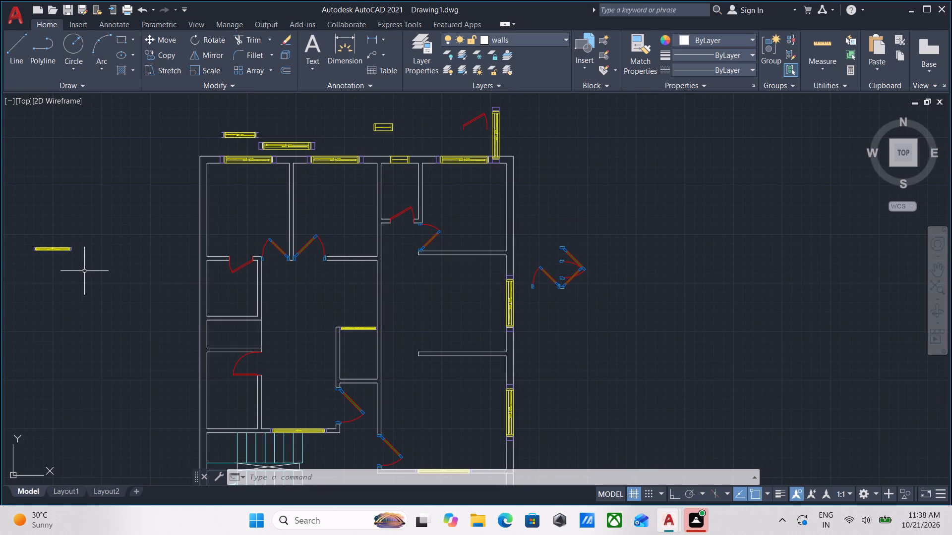
scroll(379, 321, "up", 2)
scroll(313, 302, "down", 2)
middle_click_drag(313, 302, 341, 331)
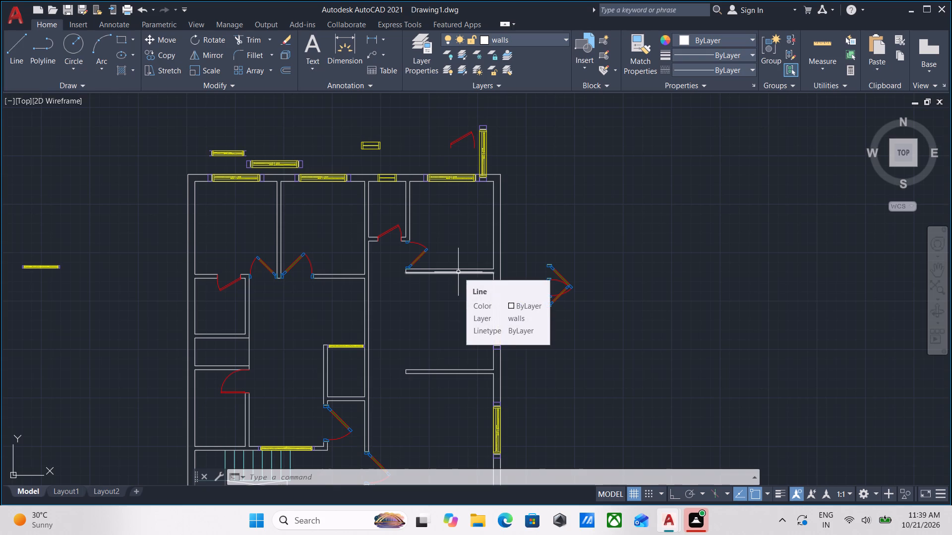
scroll(458, 272, "down", 2)
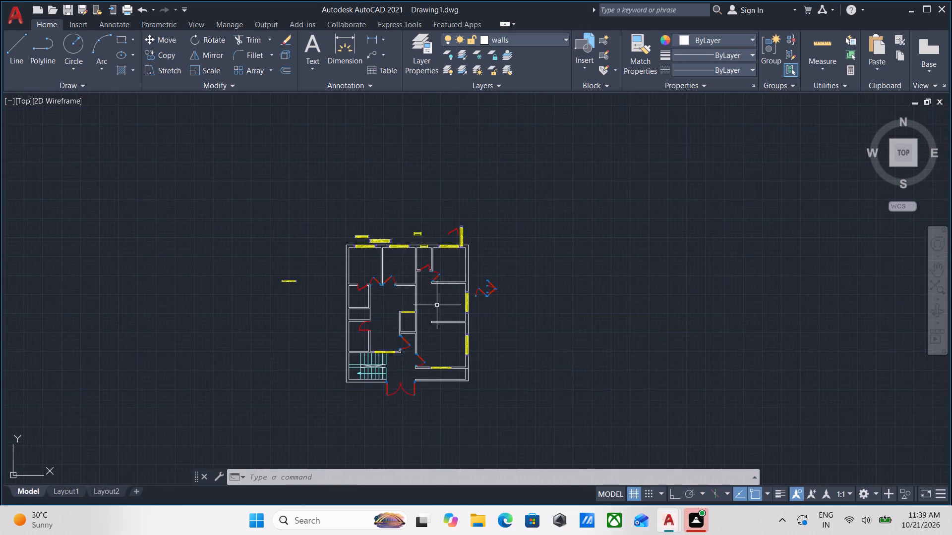
middle_click_drag(436, 305, 432, 270)
scroll(428, 321, "up", 2)
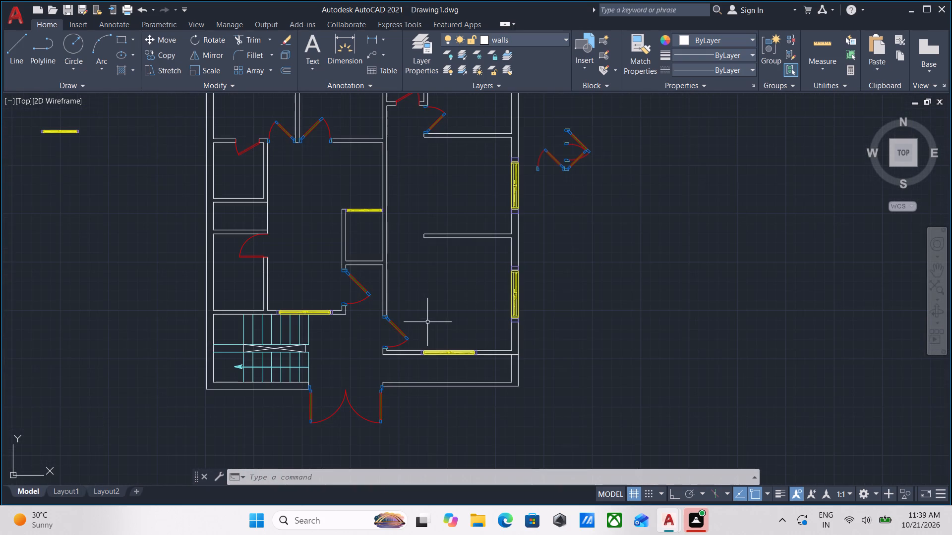
scroll(427, 319, "down", 1)
middle_click_drag(427, 319, 438, 291)
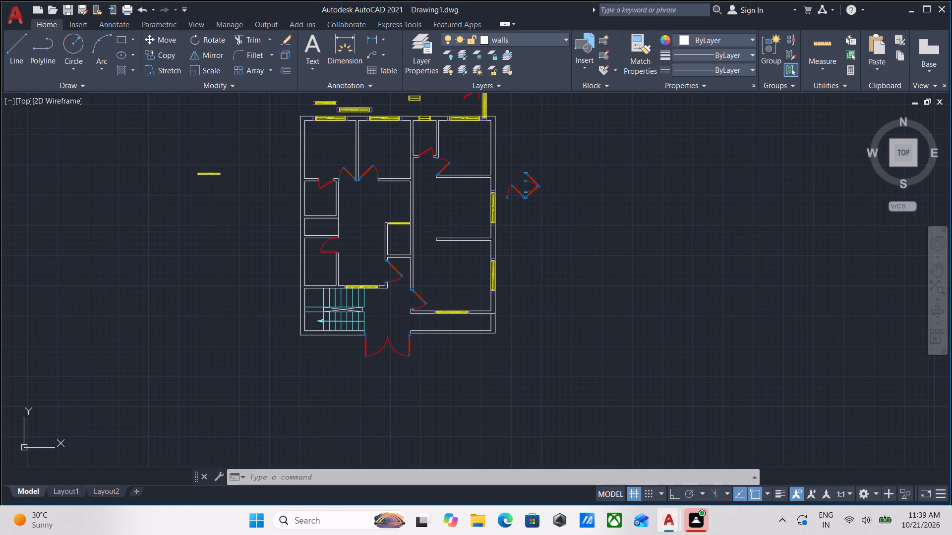
scroll(438, 291, "up", 1)
middle_click_drag(438, 275, 432, 375)
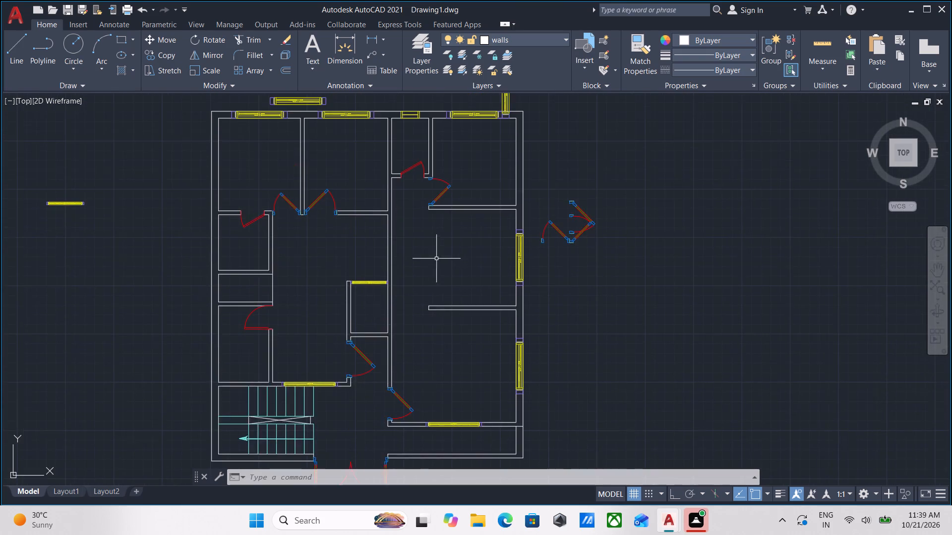
scroll(436, 259, "down", 1)
middle_click_drag(436, 259, 426, 327)
scroll(373, 202, "up", 3)
middle_click_drag(305, 286, 310, 251)
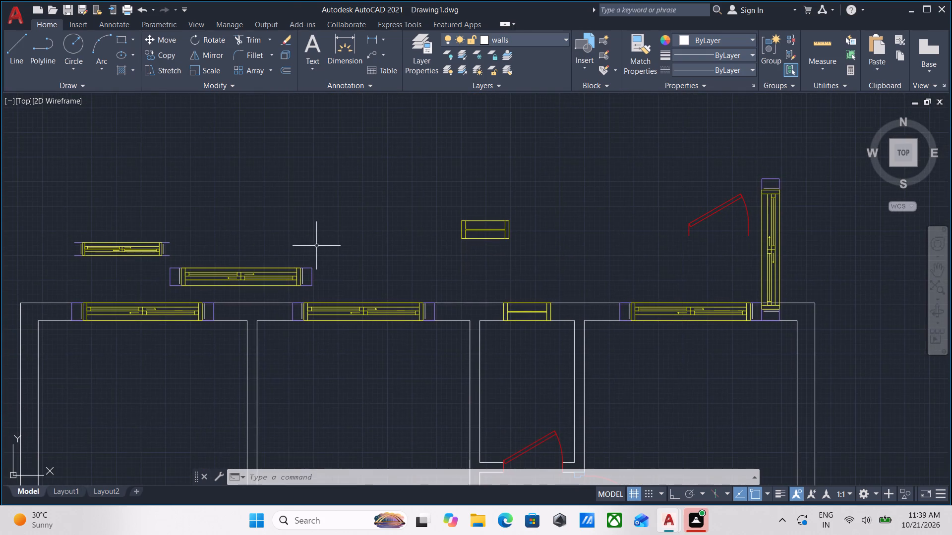
scroll(648, 307, "down", 2)
middle_click_drag(643, 304, 551, 212)
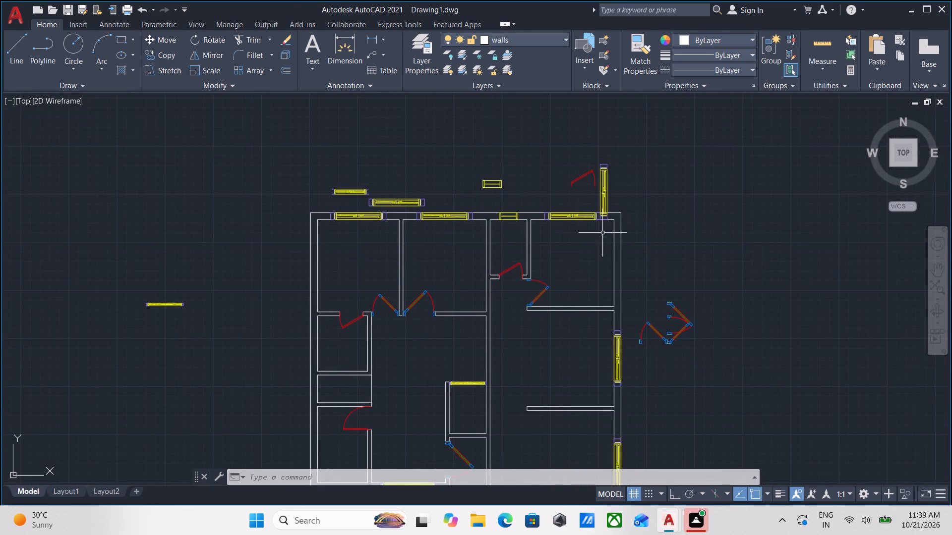
scroll(626, 217, "up", 2)
scroll(636, 190, "down", 2)
middle_click_drag(636, 190, 597, 139)
scroll(419, 179, "up", 2)
scroll(320, 143, "down", 1)
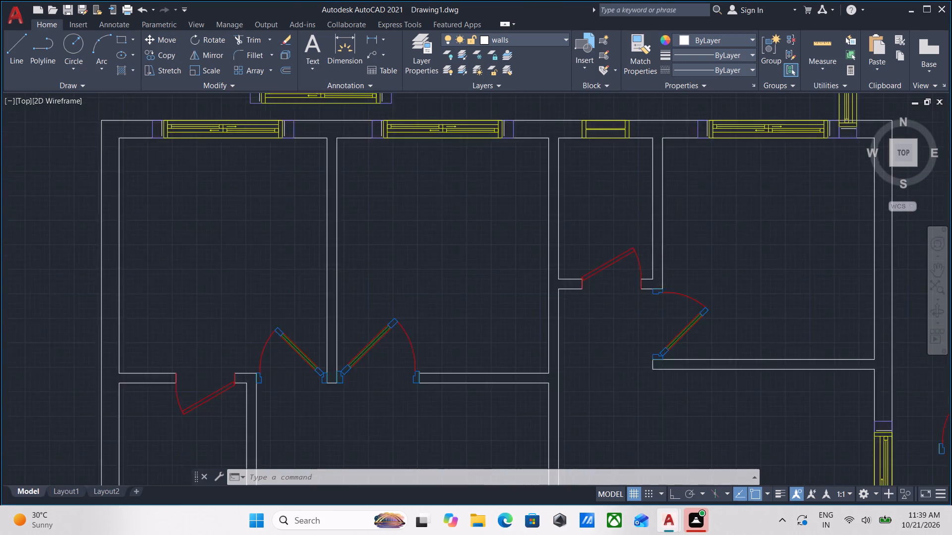
middle_click_drag(320, 143, 325, 215)
scroll(351, 154, "up", 2)
scroll(360, 155, "down", 2)
middle_click_drag(361, 155, 396, 146)
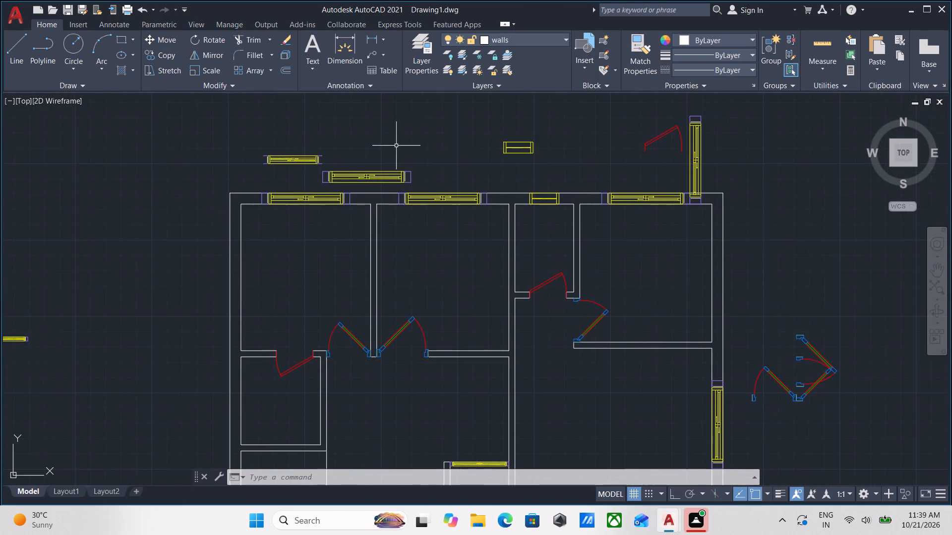
Examine the floor plan's western rooms and north wall, plus the spare window and door blocks north of the plan.
scroll(430, 153, "down", 1)
middle_click_drag(430, 153, 435, 133)
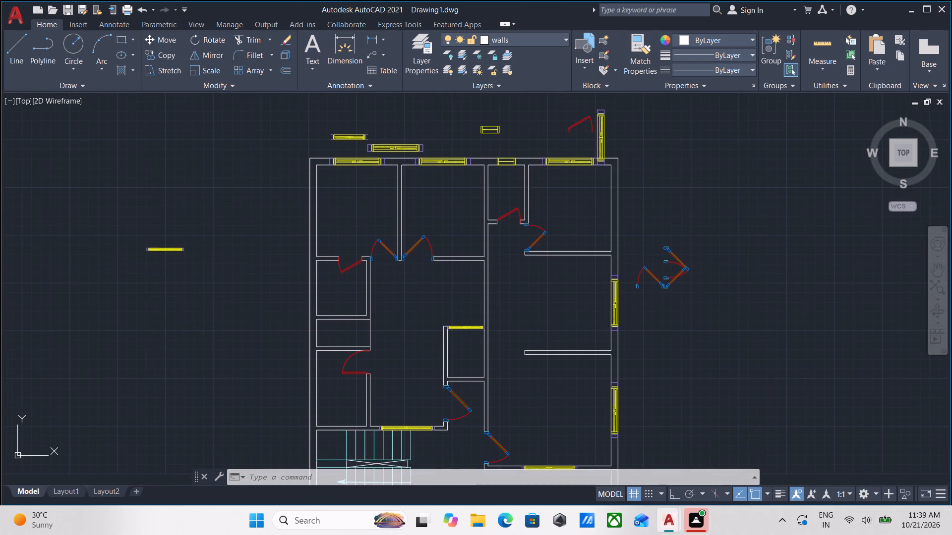
scroll(323, 328, "up", 2)
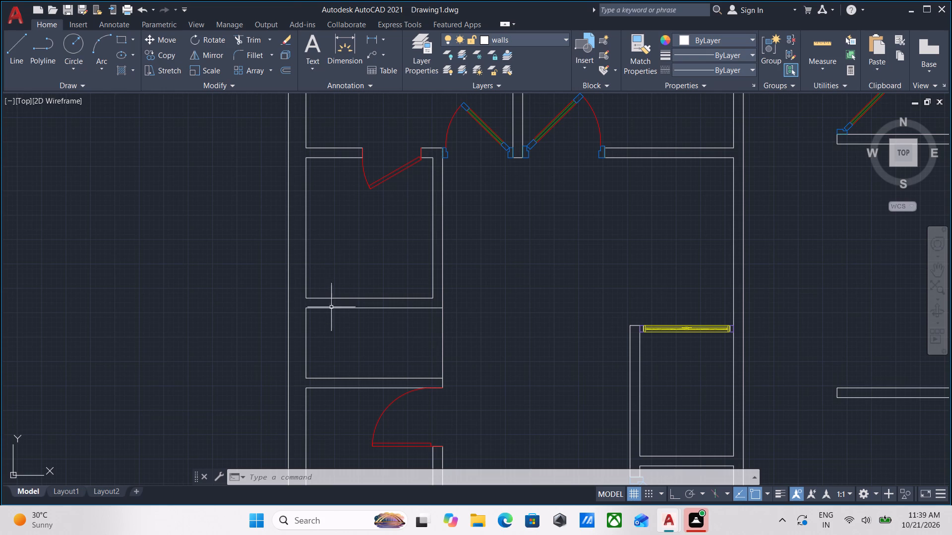
scroll(303, 440, "up", 1)
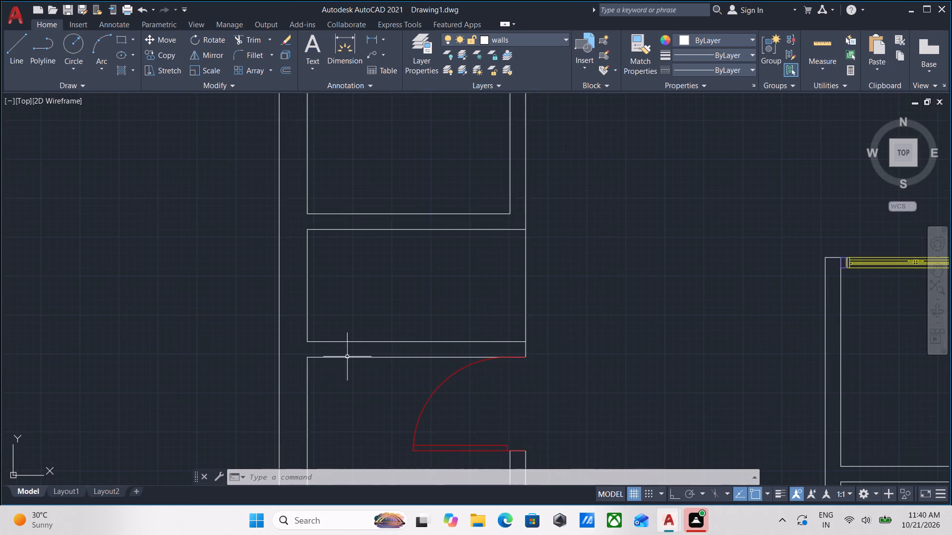
scroll(357, 338, "down", 2)
middle_click_drag(357, 338, 297, 395)
middle_click_drag(405, 236, 469, 192)
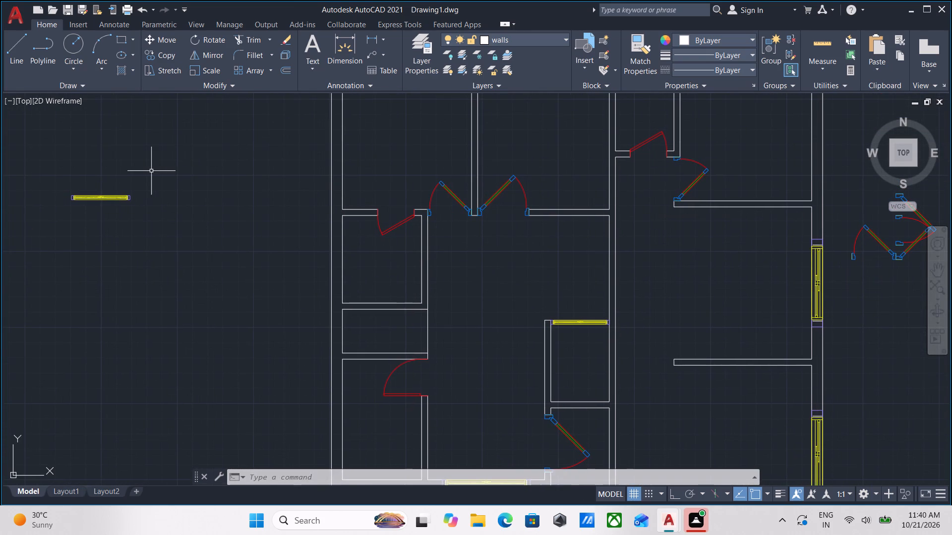
middle_click_drag(168, 165, 165, 287)
scroll(168, 165, "down", 1)
scroll(420, 231, "up", 2)
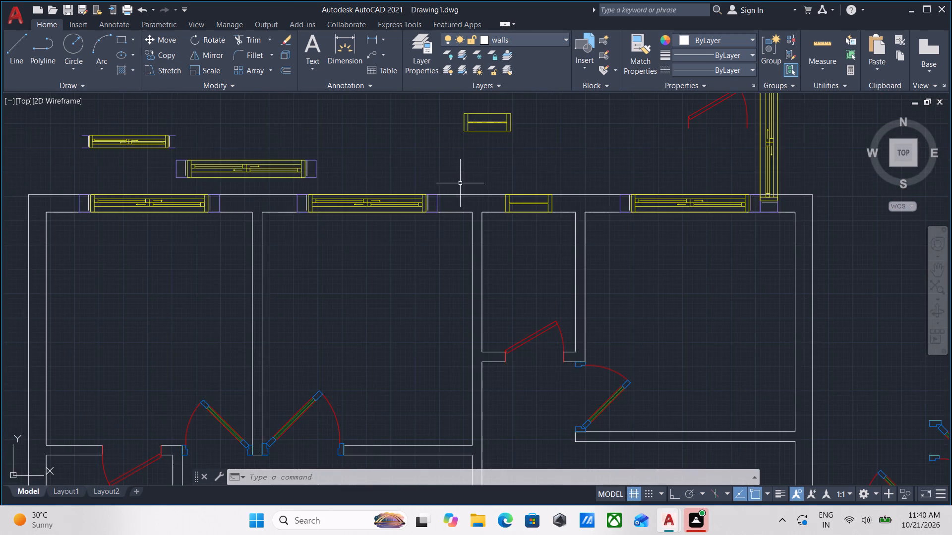
middle_click_drag(443, 232, 435, 250)
scroll(476, 184, "up", 1)
scroll(476, 184, "down", 1)
middle_click_drag(476, 184, 457, 269)
scroll(495, 231, "up", 2)
scroll(465, 256, "down", 1)
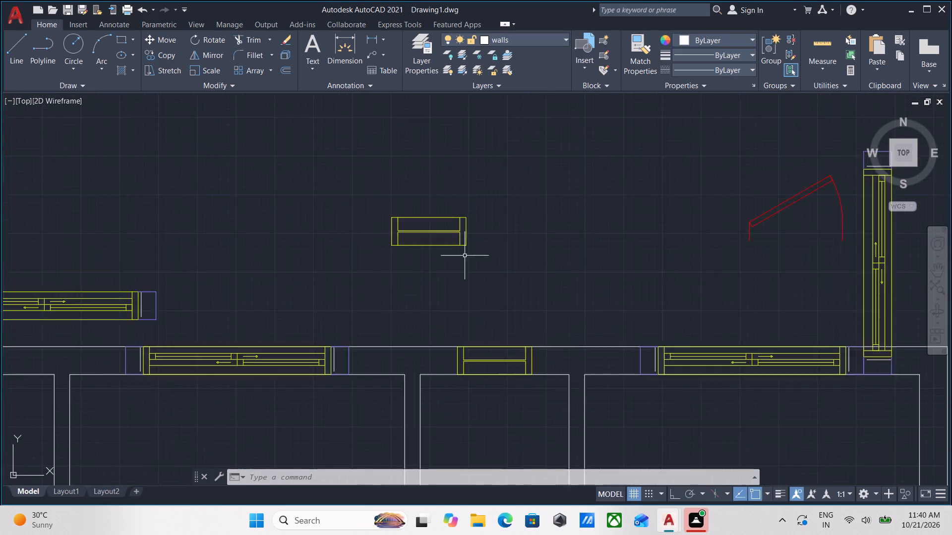
scroll(465, 256, "down", 1)
middle_click_drag(465, 256, 468, 249)
scroll(465, 256, "up", 2)
scroll(502, 190, "down", 1)
middle_click_drag(502, 190, 487, 220)
Make the windows layer current and draw a 2' by 5" rectangle northeast of the small spare window above the plan.
type("rec")
key("Return")
scroll(511, 178, "up", 2)
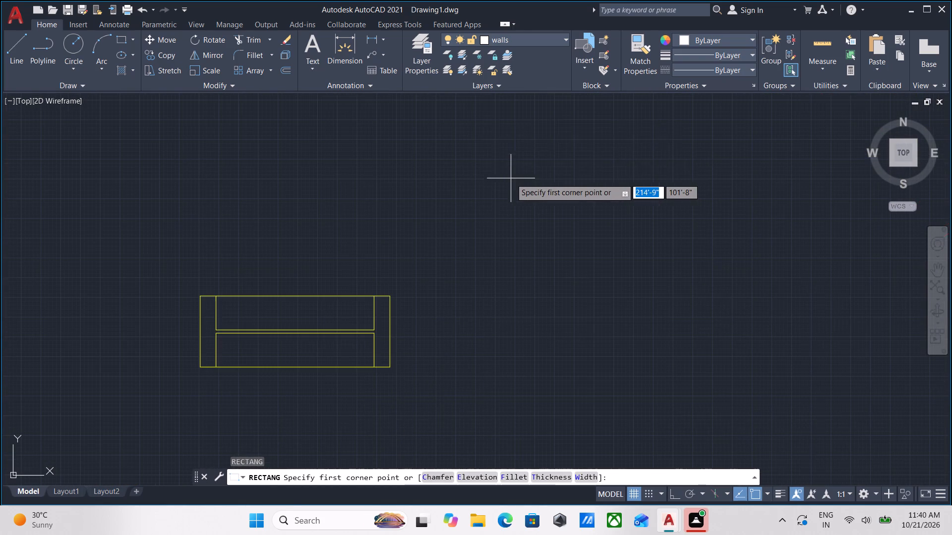
left_click(521, 40)
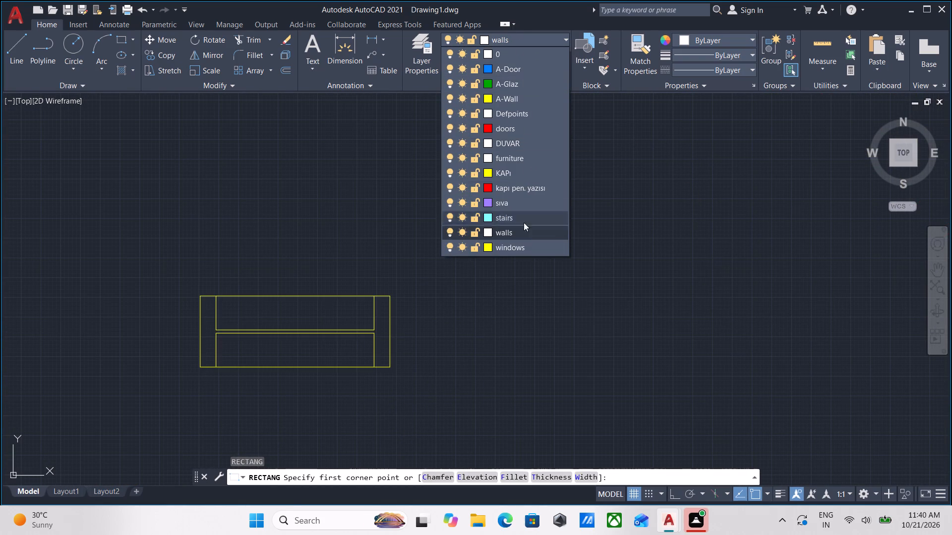
left_click(522, 252)
scroll(412, 195, "down", 1)
middle_click_drag(412, 195, 334, 195)
left_click(392, 174)
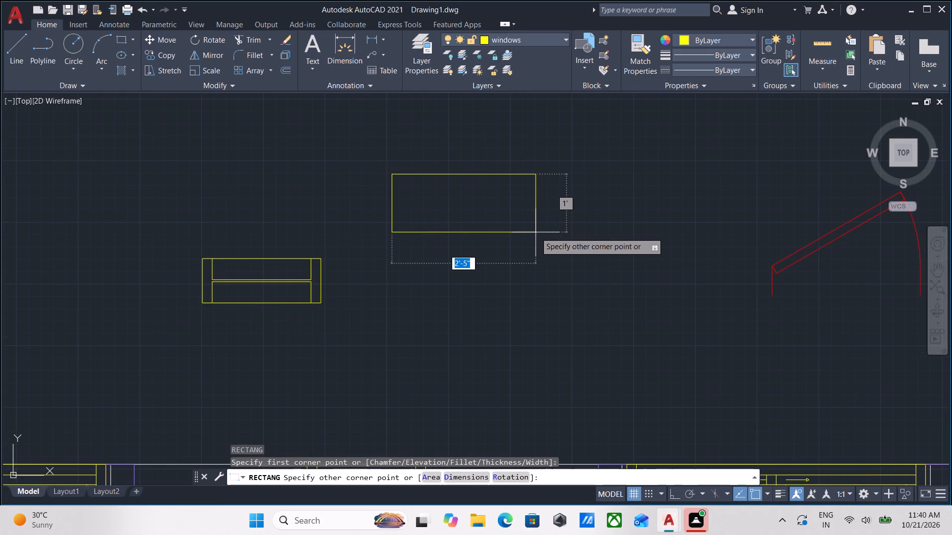
key("4")
key("apostrophe")
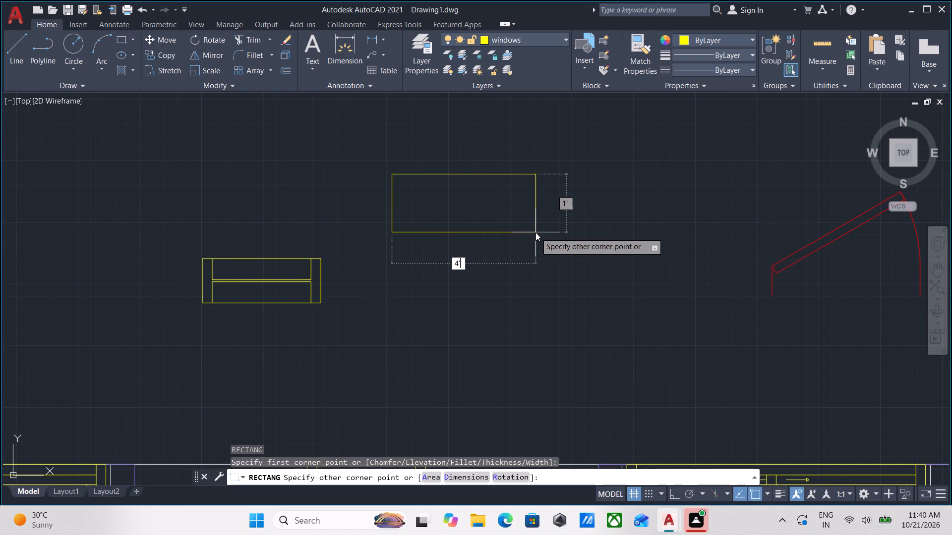
key("BackSpace")
key("BackSpace")
key("2")
key("apostrophe")
key("Tab")
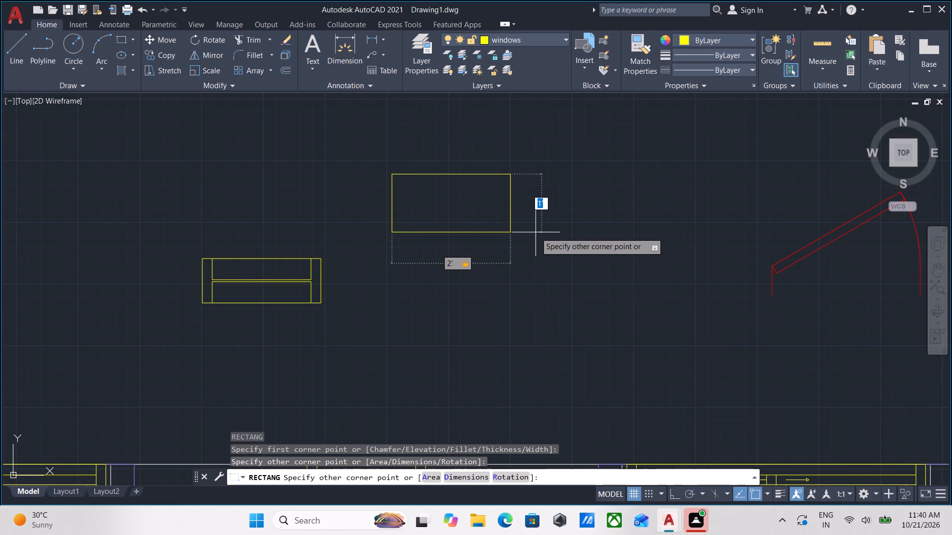
key("5")
key("shift+quotedbl")
key("Return")
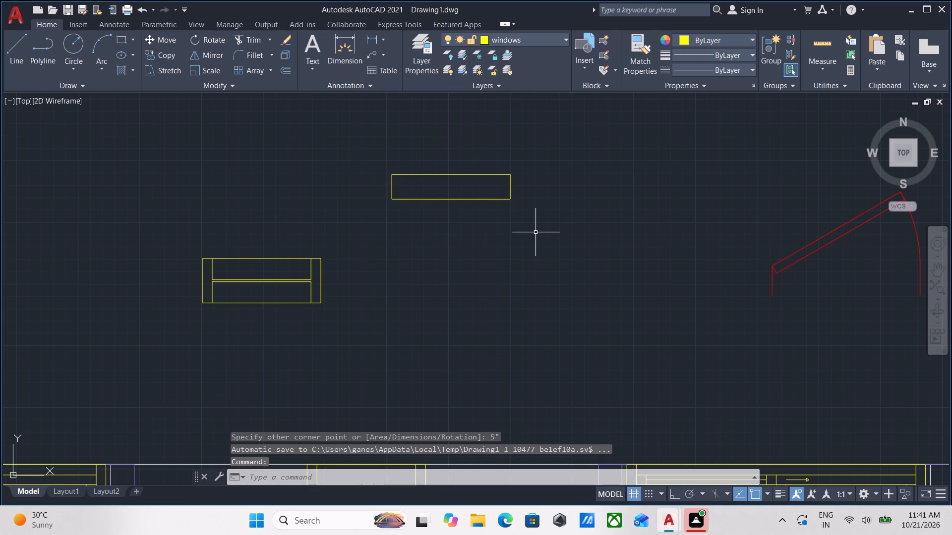
Explode the new 2' by 5" rectangle into separate lines.
middle_click_drag(533, 241, 481, 366)
scroll(335, 264, "up", 2)
scroll(438, 304, "down", 2)
middle_click_drag(438, 304, 423, 277)
scroll(464, 327, "up", 2)
left_click(725, 329)
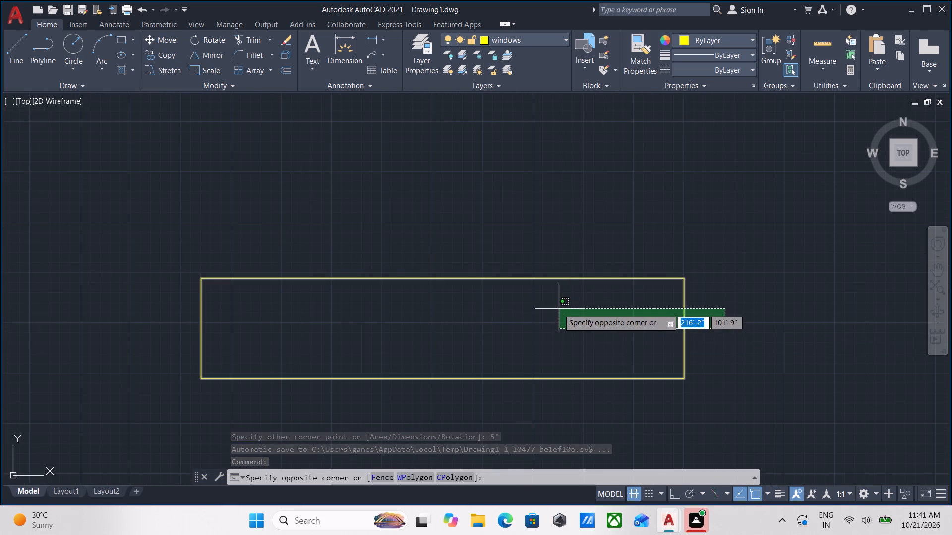
left_click(558, 309)
key("x")
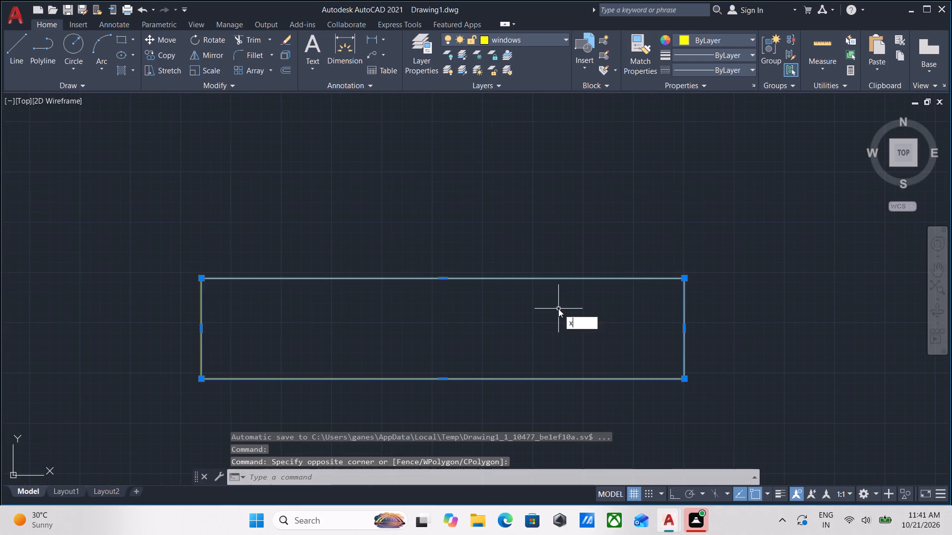
key("Return")
Draw a horizontal centre line inside the exploded rectangle, from the midpoint of its west edge to the midpoint of its east edge.
scroll(559, 307, "down", 3)
middle_click_drag(559, 287, 589, 168)
scroll(529, 203, "up", 3)
scroll(337, 349, "down", 1)
middle_click_drag(344, 337, 376, 314)
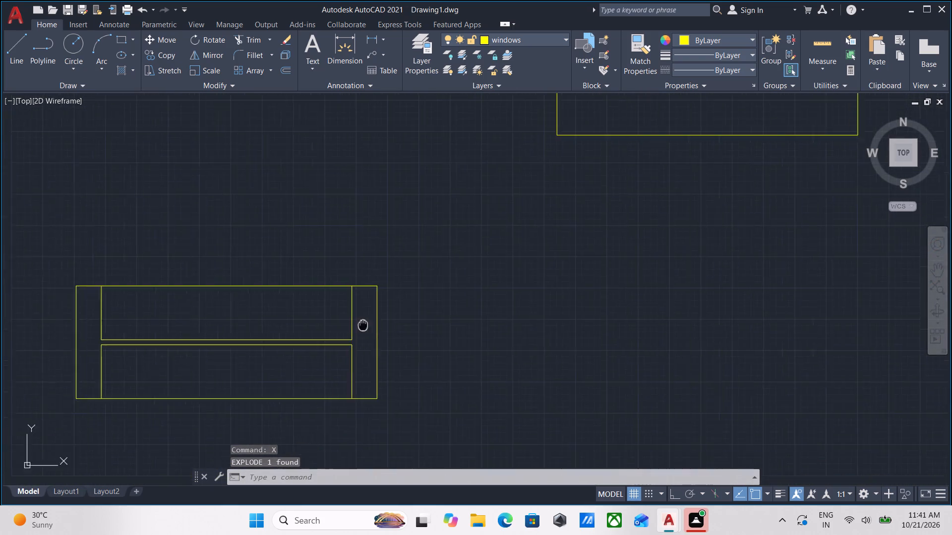
middle_click_drag(376, 314, 383, 308)
scroll(387, 304, "down", 2)
middle_click_drag(387, 304, 348, 392)
scroll(407, 341, "up", 2)
scroll(408, 341, "down", 1)
middle_click_drag(408, 341, 396, 360)
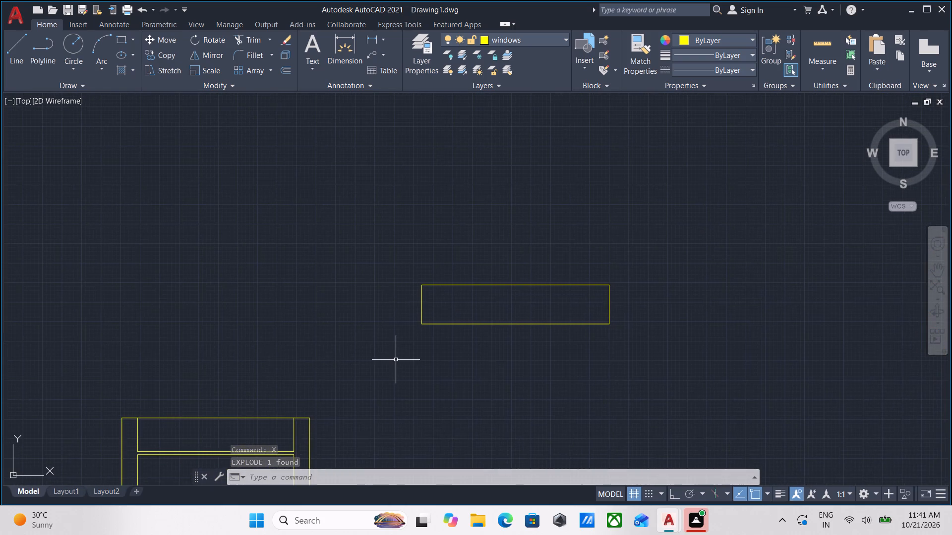
key("l")
key("Return")
scroll(438, 319, "up", 3)
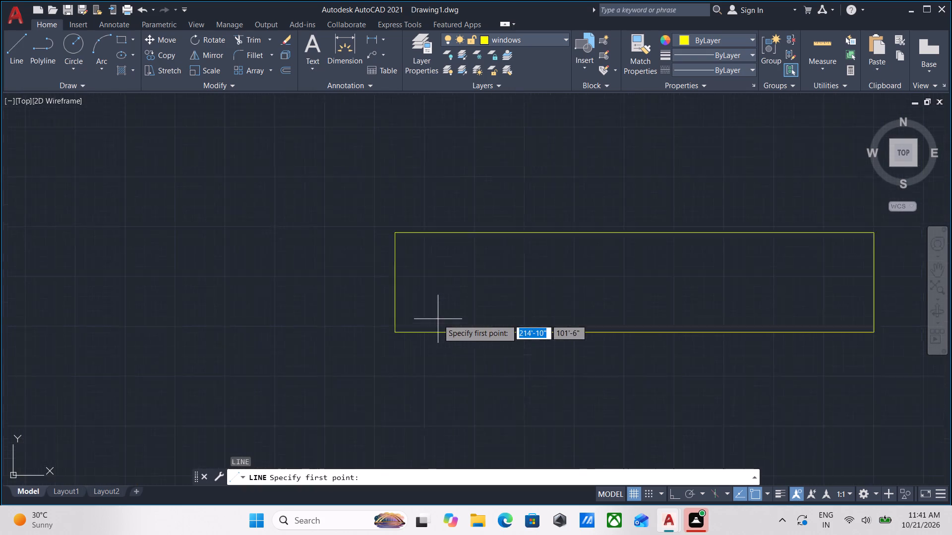
left_click(368, 258)
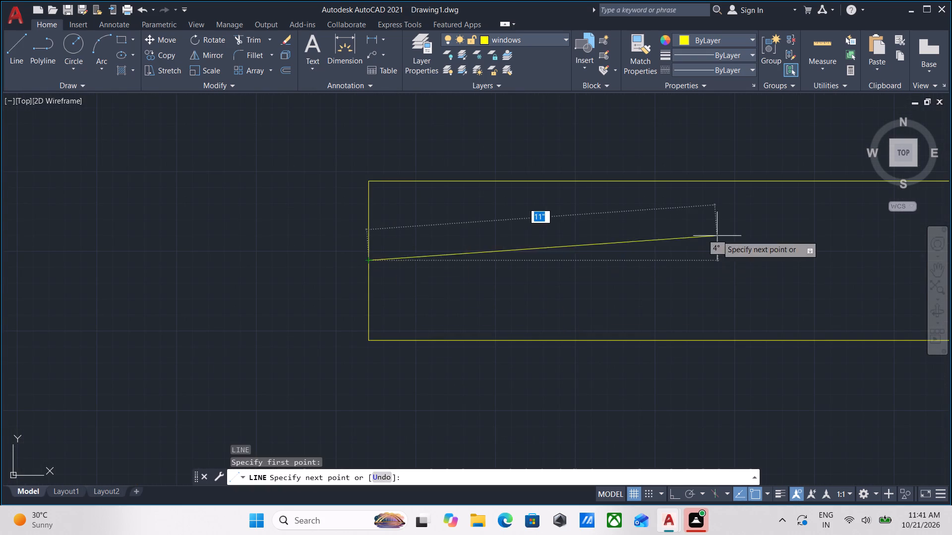
middle_click_drag(717, 235, 424, 272)
scroll(531, 281, "down", 2)
middle_click_drag(532, 281, 480, 282)
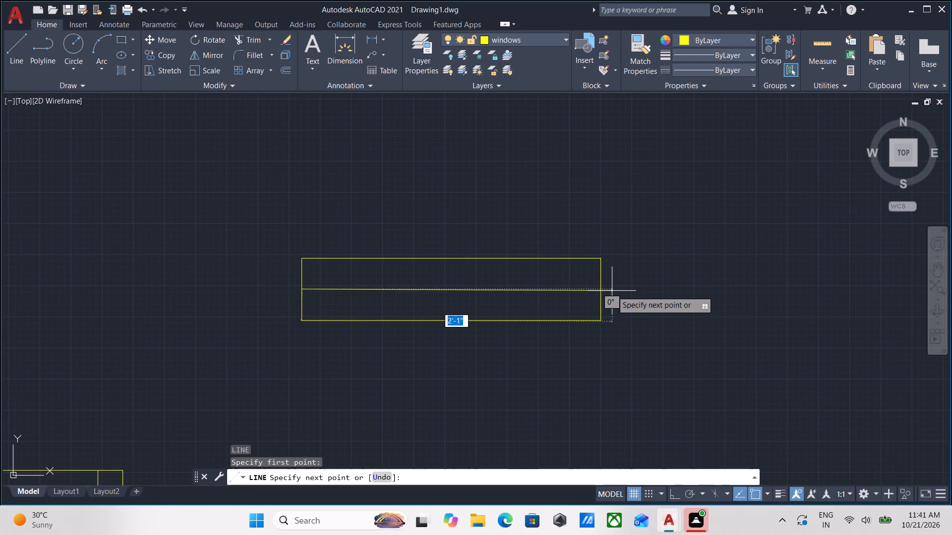
left_click(599, 286)
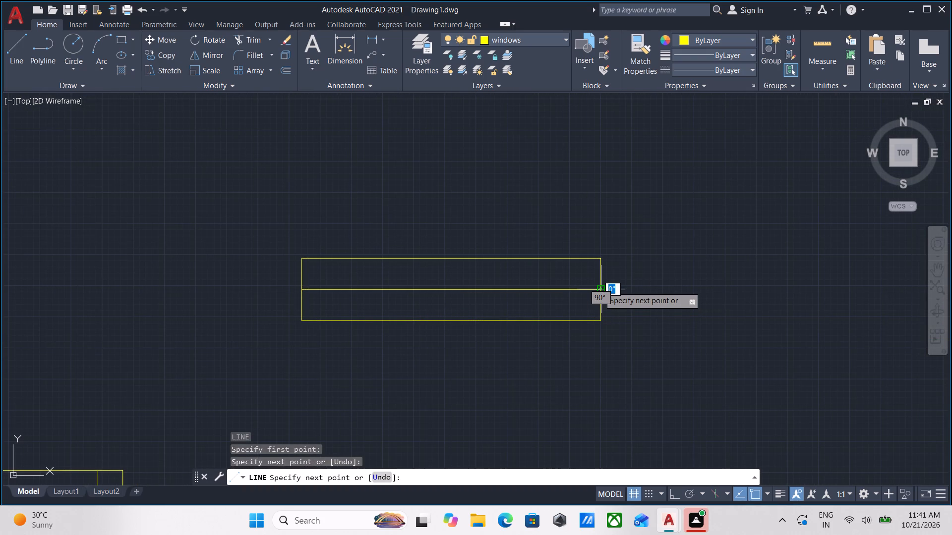
key("Escape")
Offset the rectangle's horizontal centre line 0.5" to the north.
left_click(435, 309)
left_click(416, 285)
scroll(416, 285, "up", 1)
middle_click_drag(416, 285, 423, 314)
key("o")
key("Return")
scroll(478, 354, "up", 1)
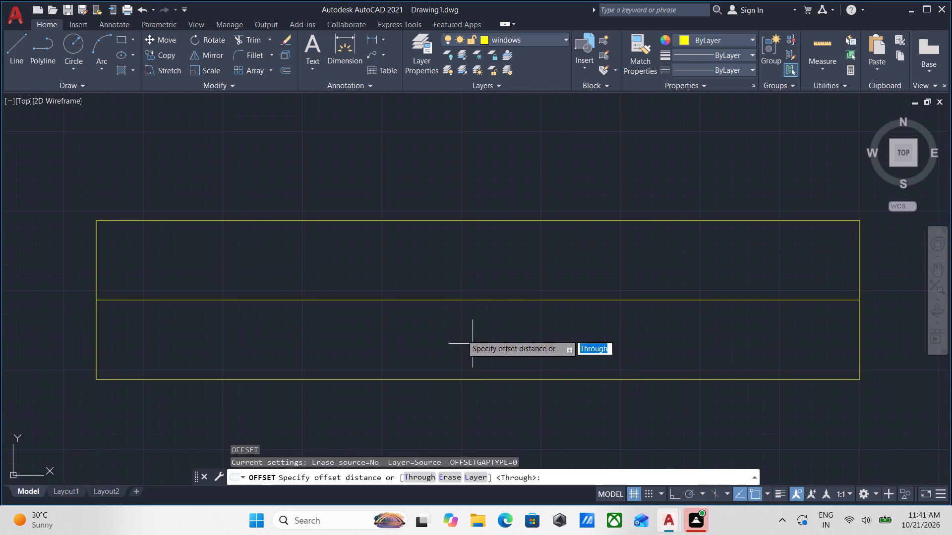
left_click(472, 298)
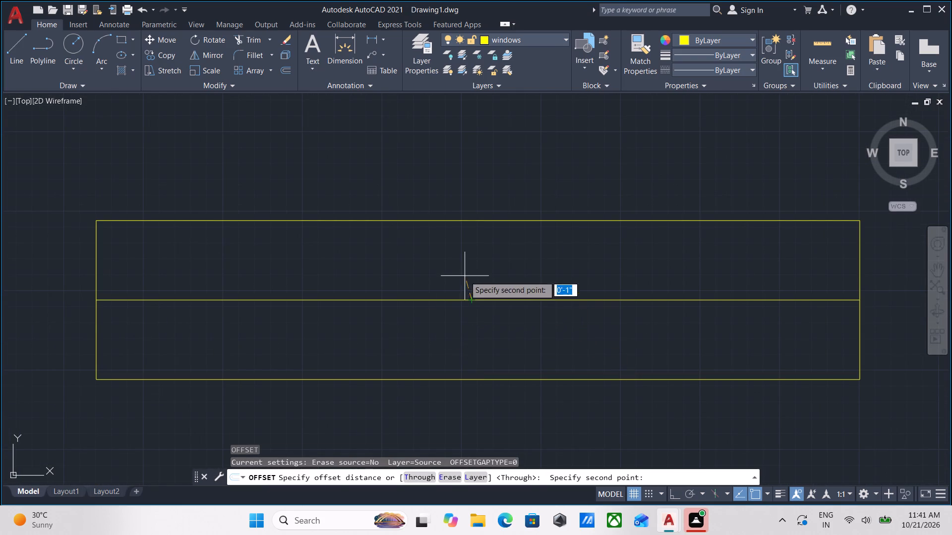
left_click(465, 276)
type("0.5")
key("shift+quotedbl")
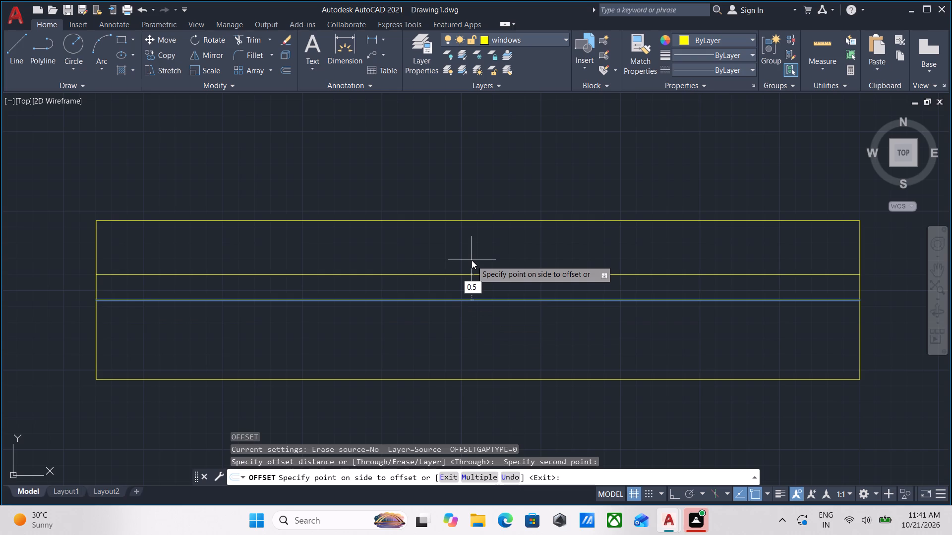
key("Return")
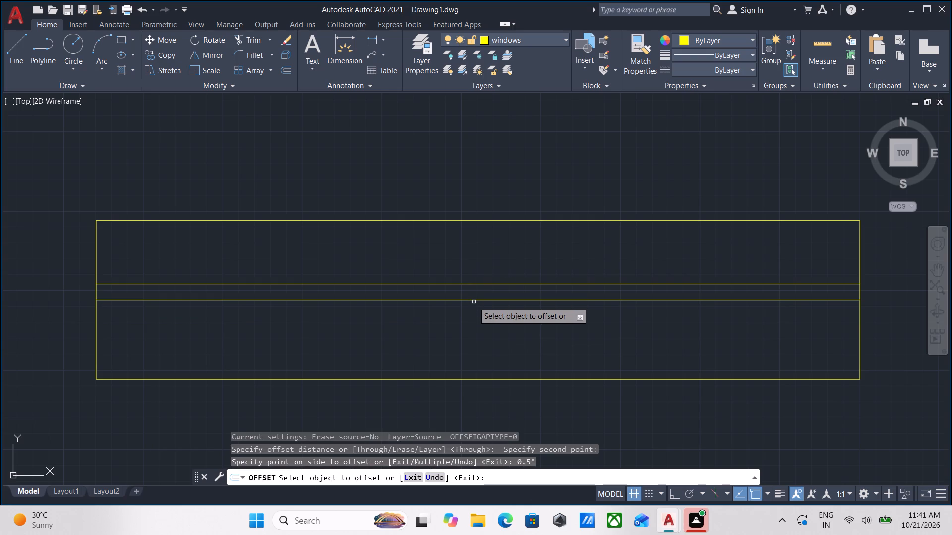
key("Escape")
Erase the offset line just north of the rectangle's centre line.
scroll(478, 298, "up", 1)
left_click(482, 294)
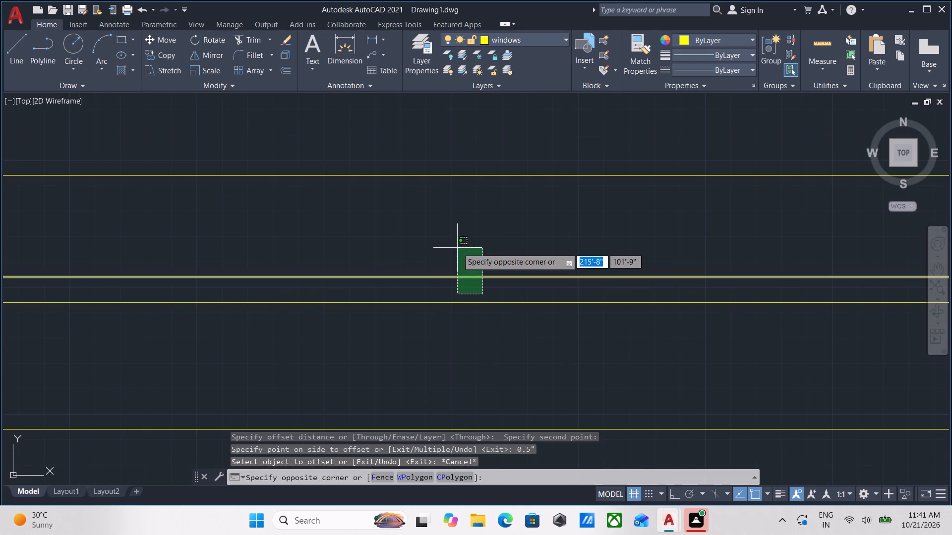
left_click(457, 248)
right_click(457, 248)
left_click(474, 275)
Offset the rectangle's horizontal centre line 0.2" to the north.
left_click_drag(496, 327, 493, 323)
left_click(454, 271)
key("o")
key("Return")
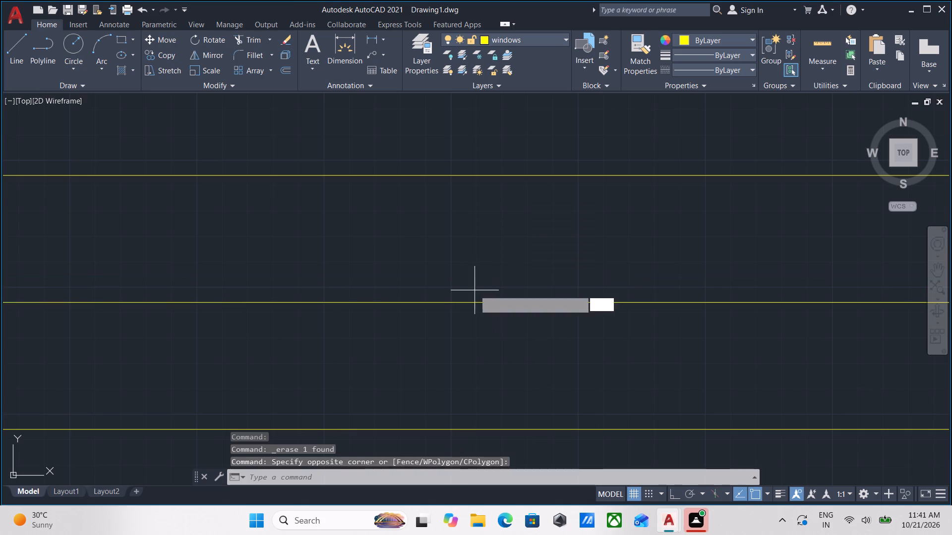
left_click(431, 303)
left_click(430, 276)
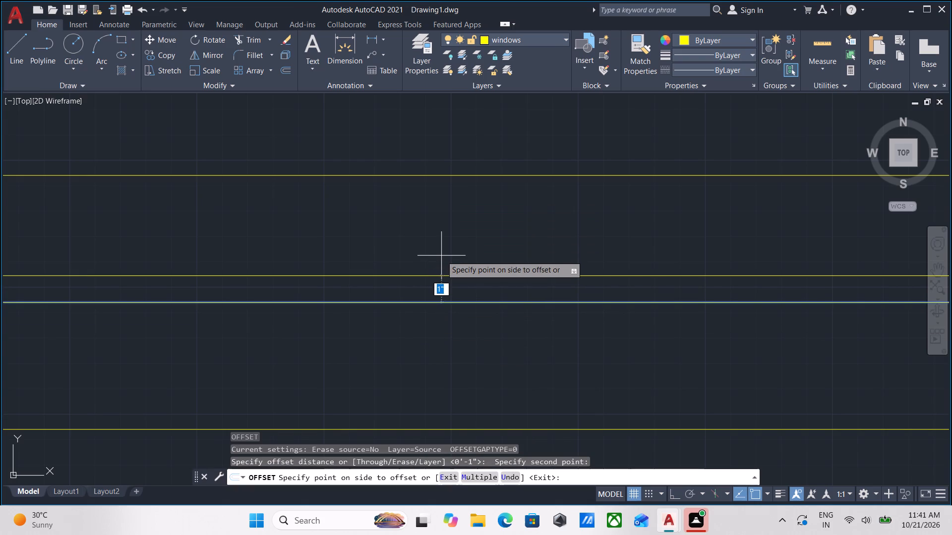
type("o.2")
key("shift+quotedbl")
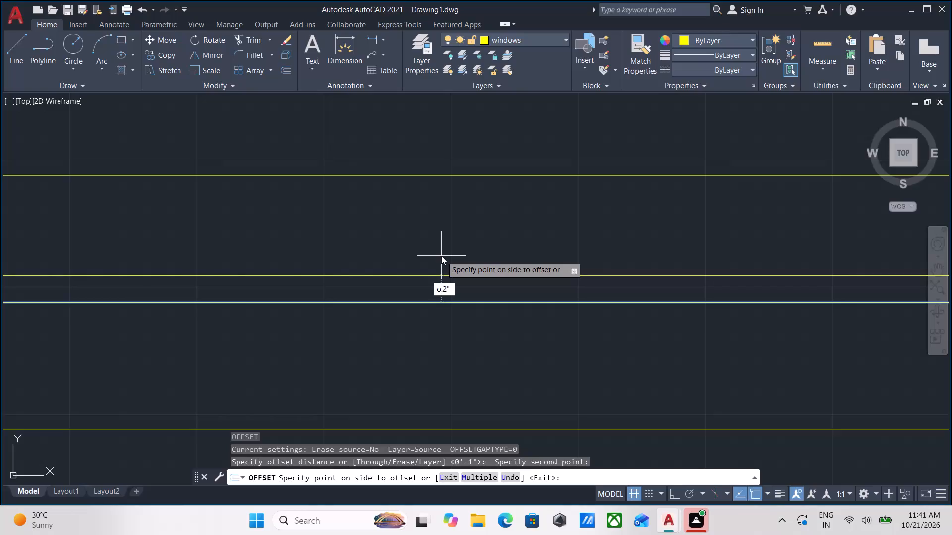
key("BackSpace")
key("BackSpace")
key("BackSpace")
key("BackSpace")
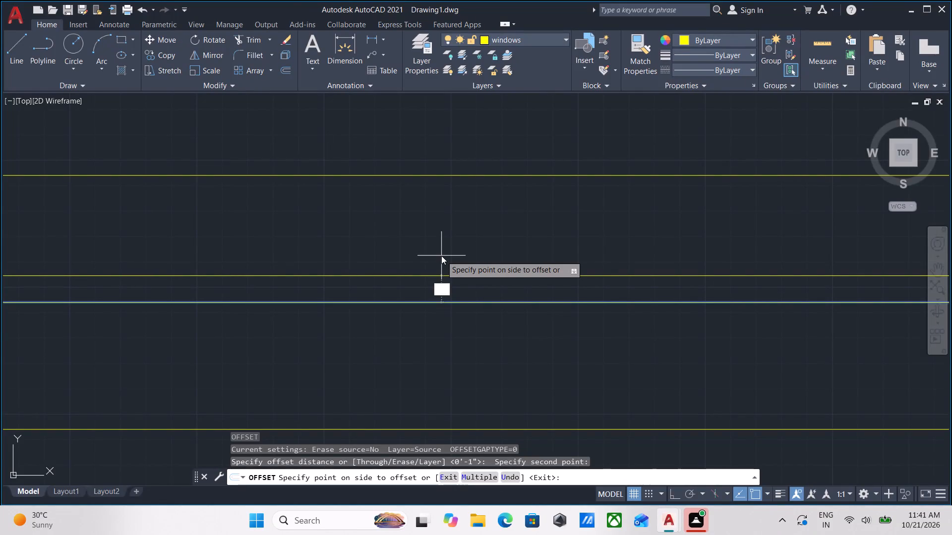
type("0.2")
key("shift+quotedbl")
key("Return")
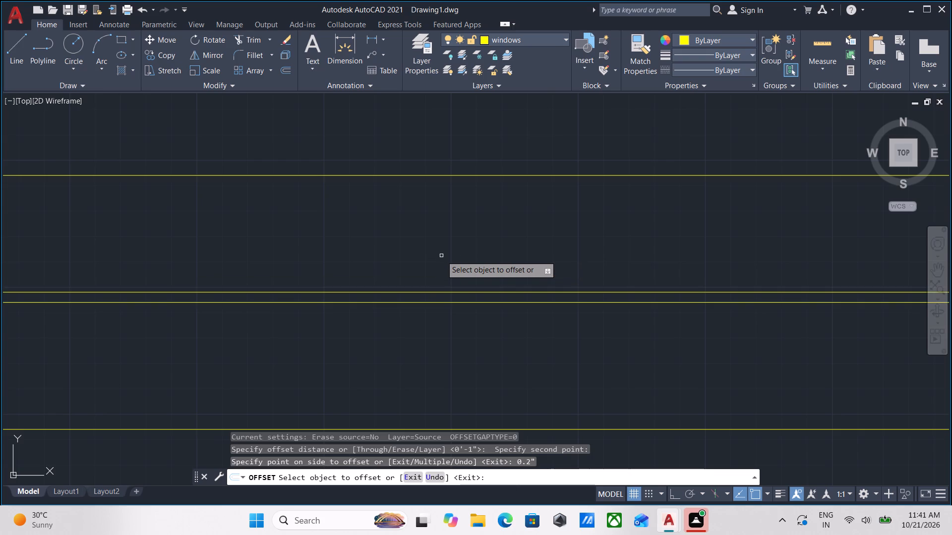
scroll(441, 256, "down", 4)
scroll(445, 270, "up", 4)
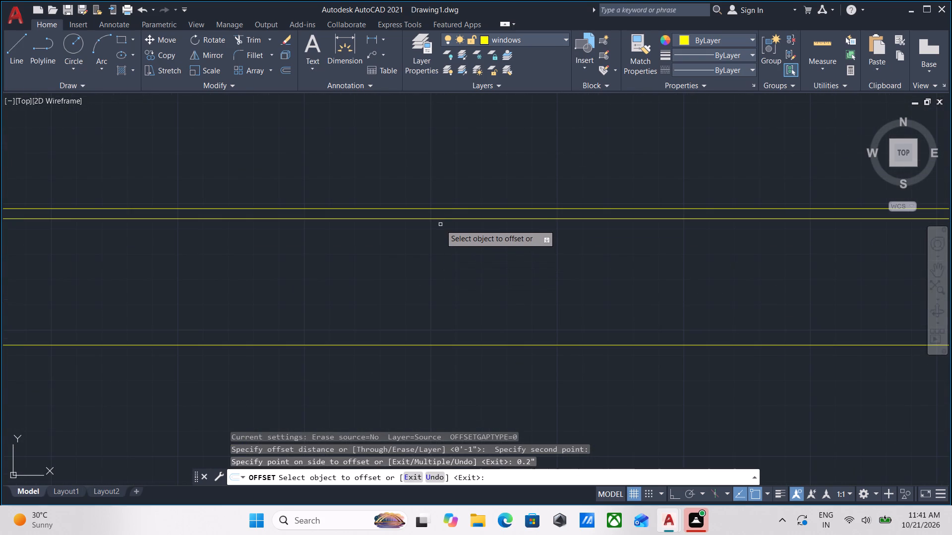
Offset the rectangle's horizontal centre line 0.2" to the south.
left_click(441, 217)
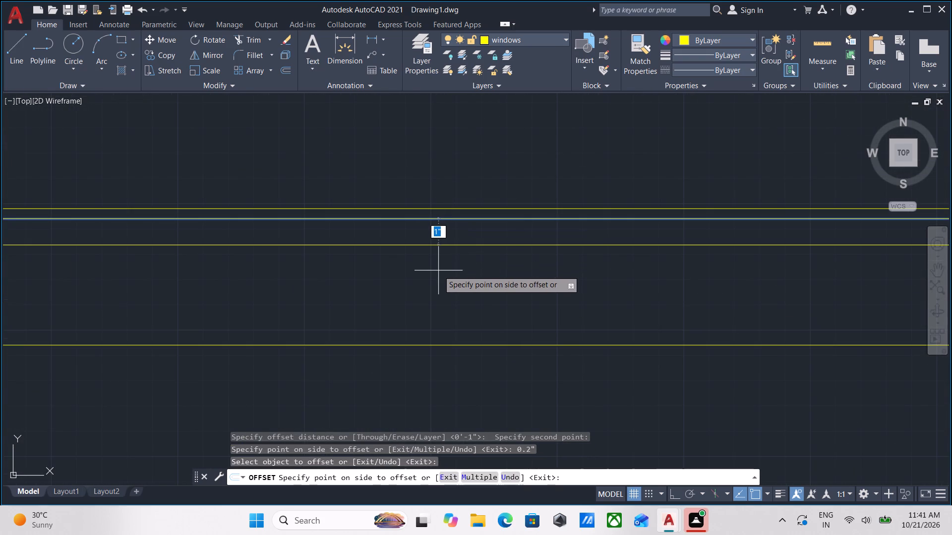
key("0")
type(".2")
key("shift+quotedbl")
key("Return")
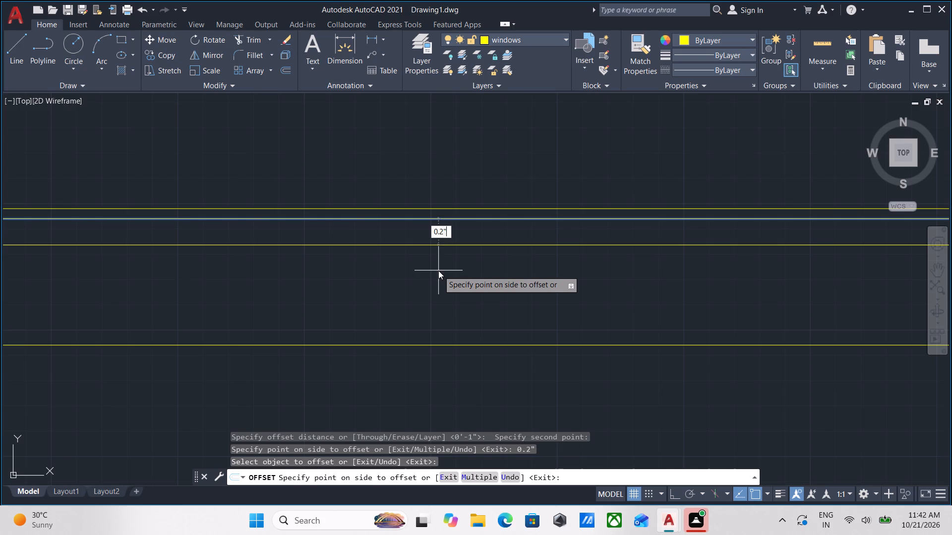
scroll(438, 264, "down", 4)
key("Escape")
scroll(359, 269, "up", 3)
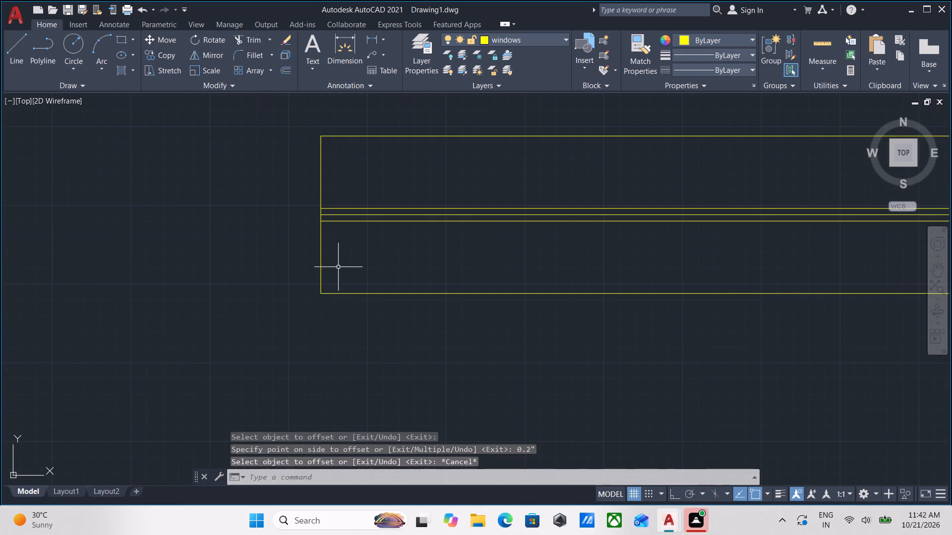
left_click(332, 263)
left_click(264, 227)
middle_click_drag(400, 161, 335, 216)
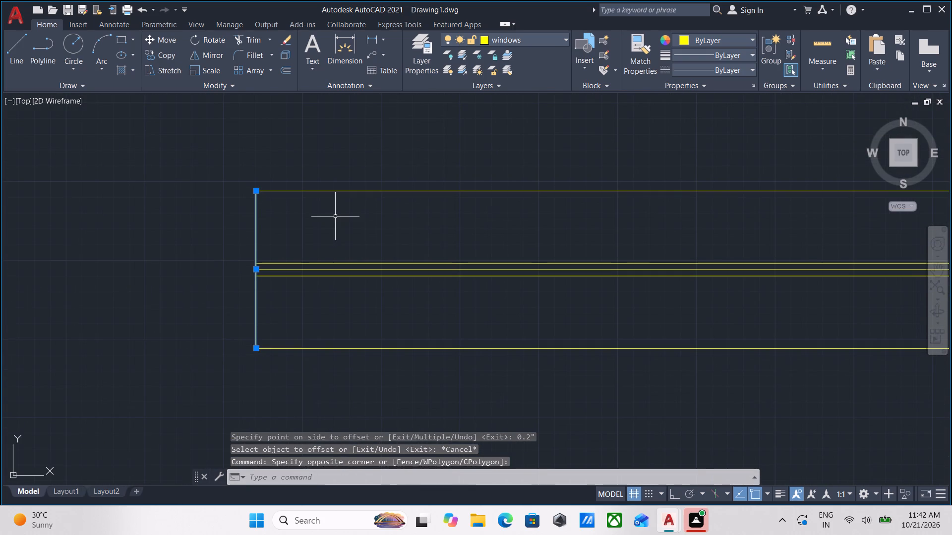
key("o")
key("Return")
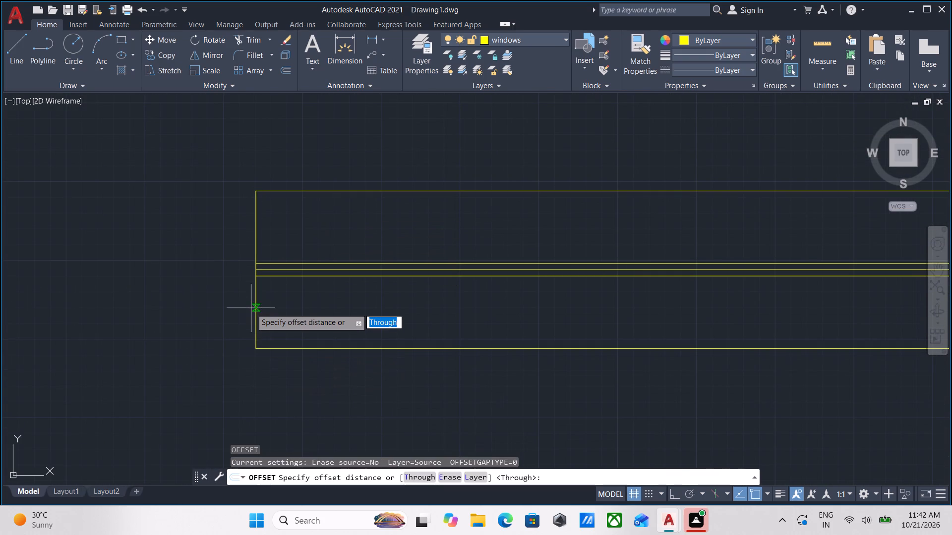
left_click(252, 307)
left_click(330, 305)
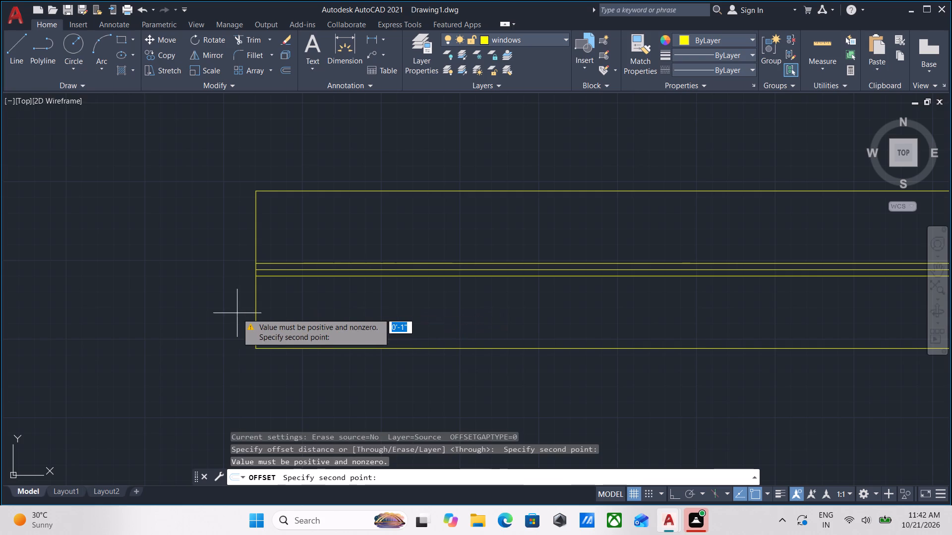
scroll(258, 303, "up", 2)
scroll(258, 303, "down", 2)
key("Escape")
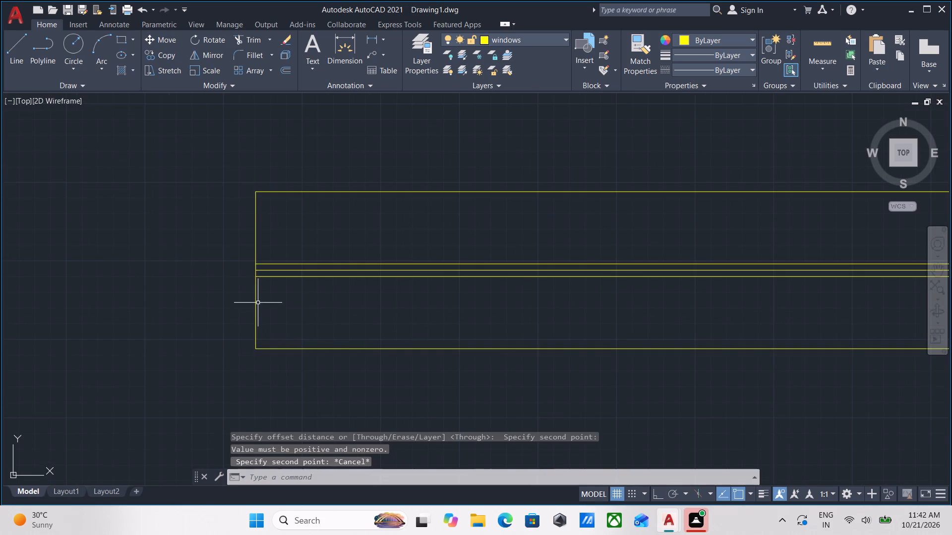
Offset the rectangle's west edge 1" inward to the east.
left_click_drag(274, 320, 253, 309)
left_click(216, 286)
key("o")
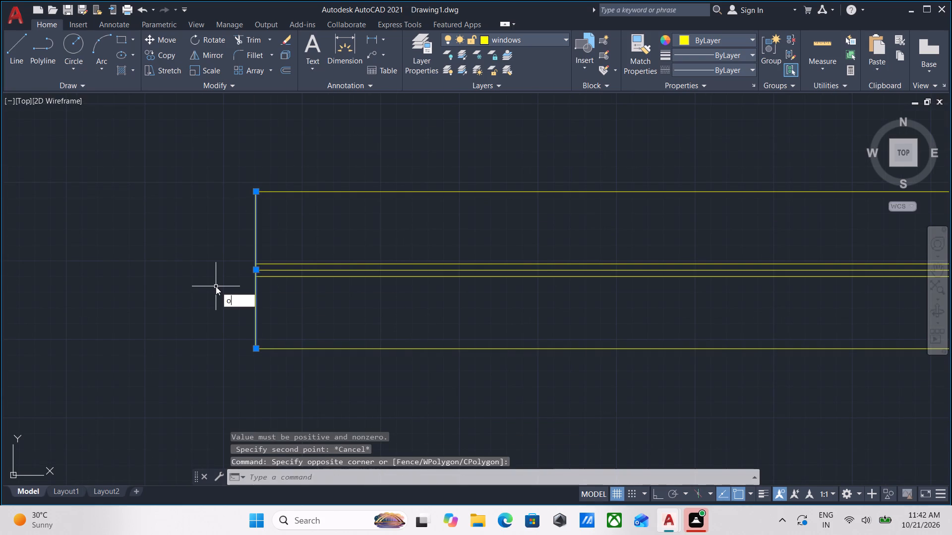
key("Return")
left_click(258, 306)
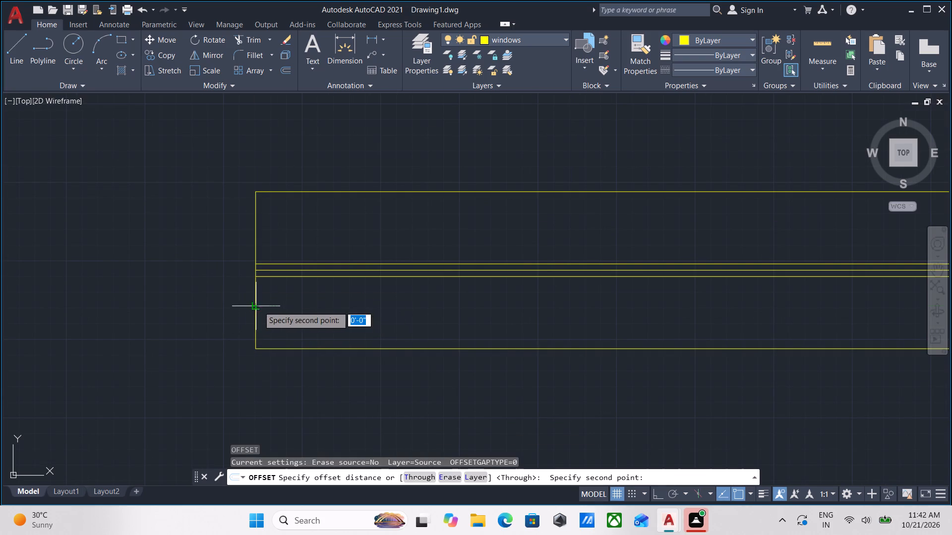
left_click(367, 305)
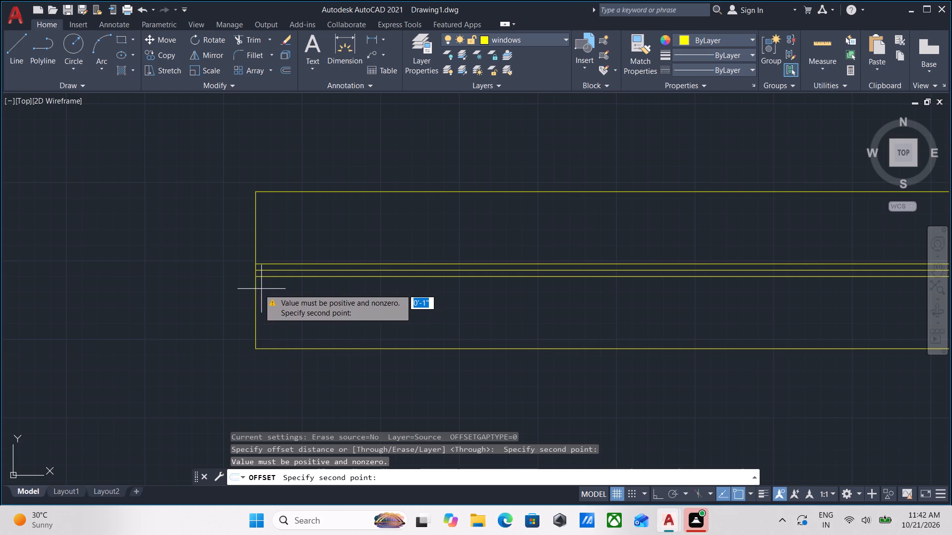
left_click(256, 290)
left_click(324, 301)
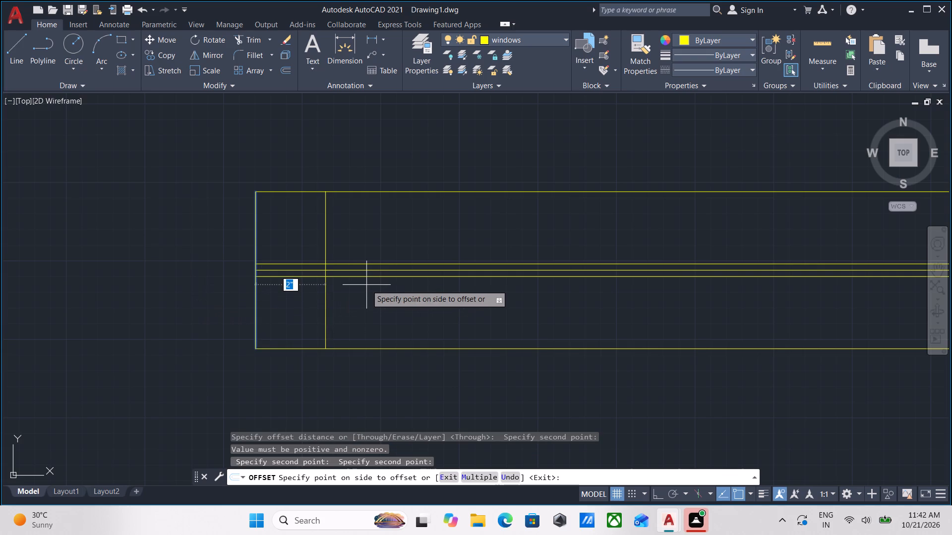
key("1")
key("shift+quotedbl")
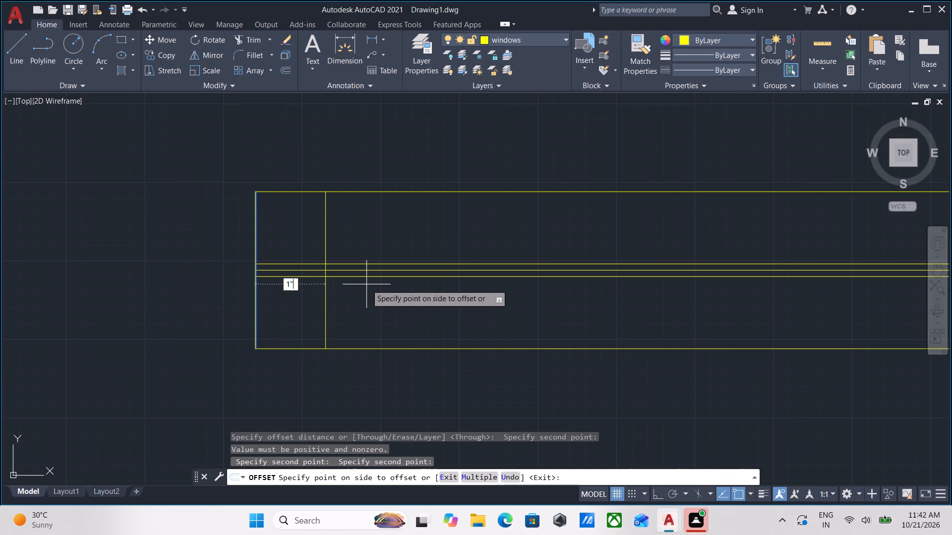
key("Return")
Offset the rectangle's east edge 1" inward to the west.
scroll(366, 284, "down", 3)
middle_click_drag(366, 284, 168, 301)
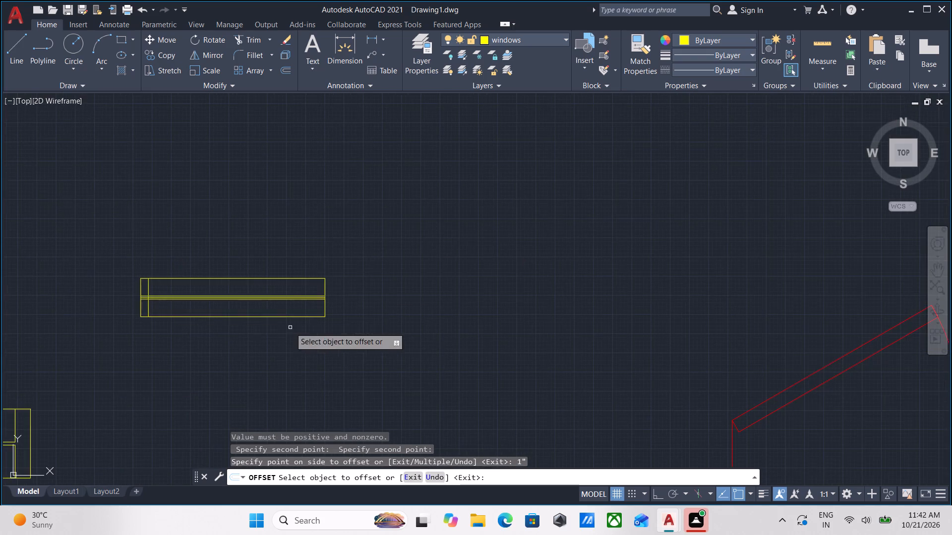
scroll(290, 327, "up", 1)
scroll(334, 315, "up", 2)
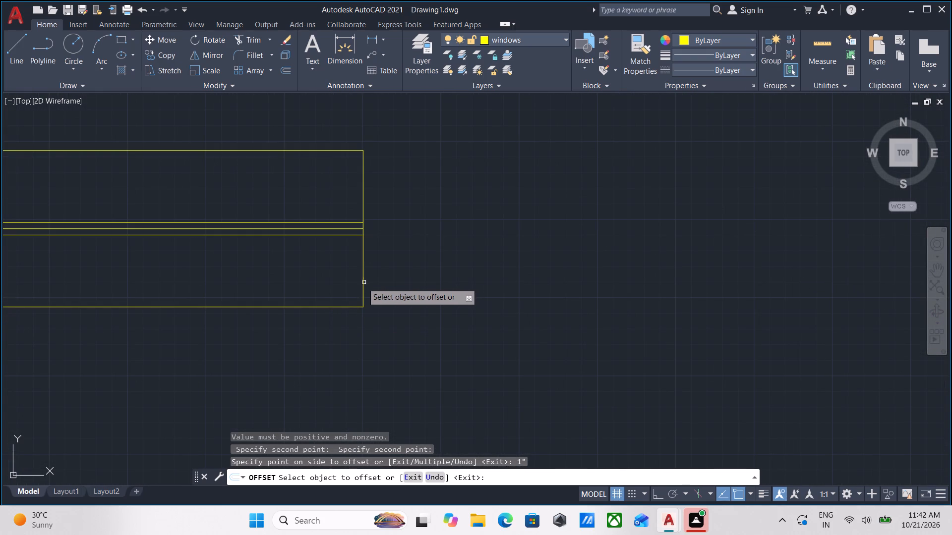
left_click(362, 282)
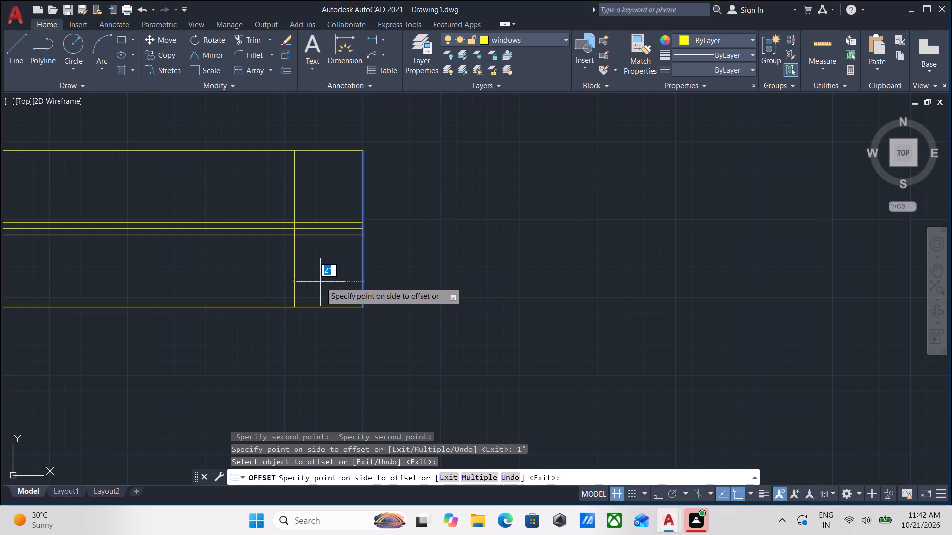
key("1")
key("shift+quotedbl")
key("Return")
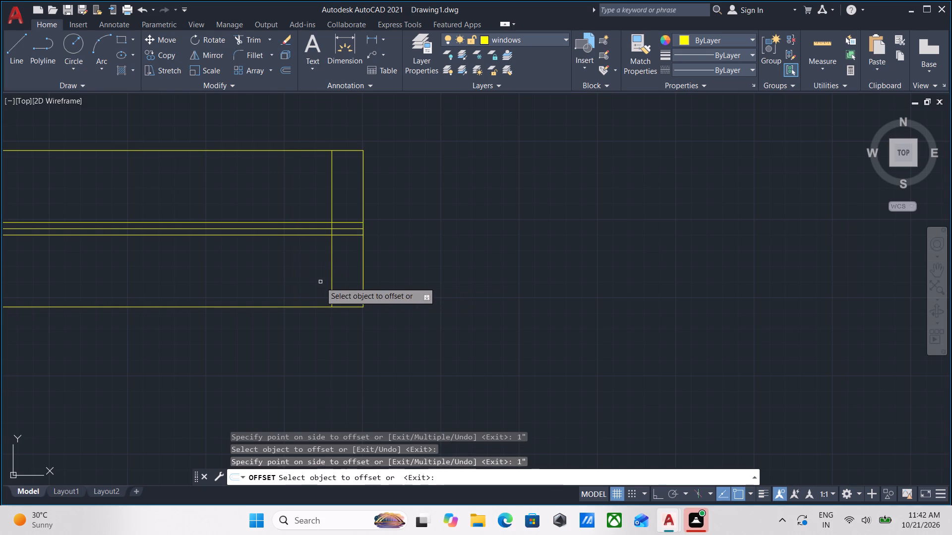
key("Escape")
Trim the three middle horizontal lines between the rectangle's west edge and the adjacent inner vertical line.
scroll(278, 268, "down", 2)
middle_click_drag(278, 268, 337, 273)
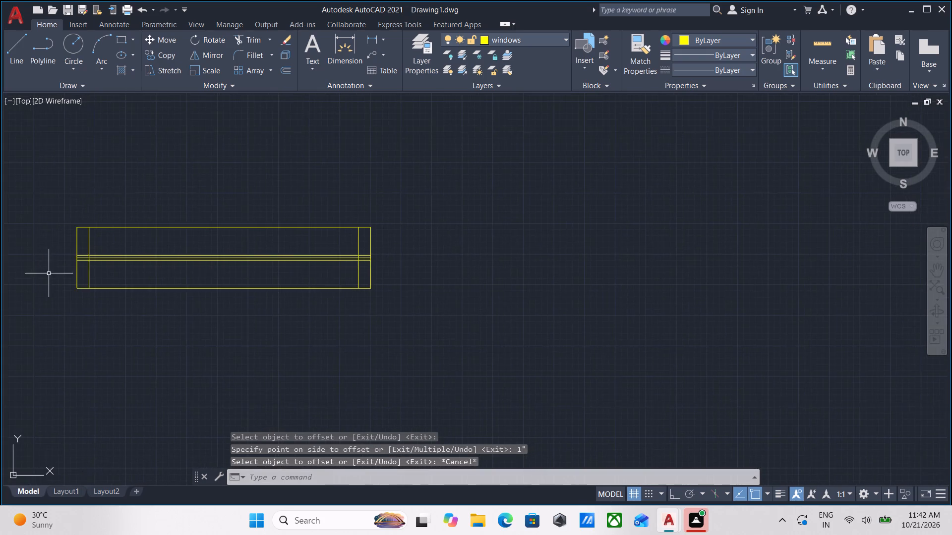
scroll(69, 273, "up", 3)
middle_click_drag(131, 274, 207, 321)
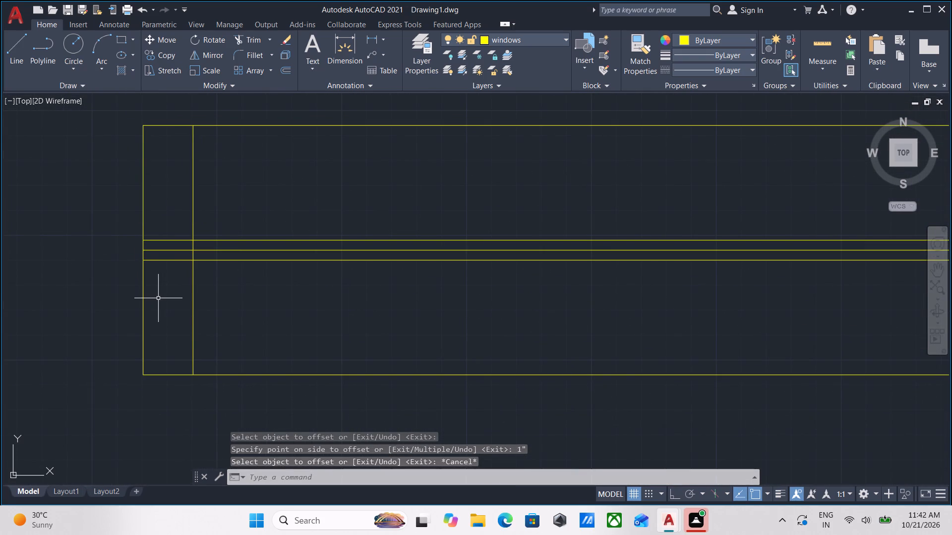
type("tr")
key("Return")
left_click(155, 286)
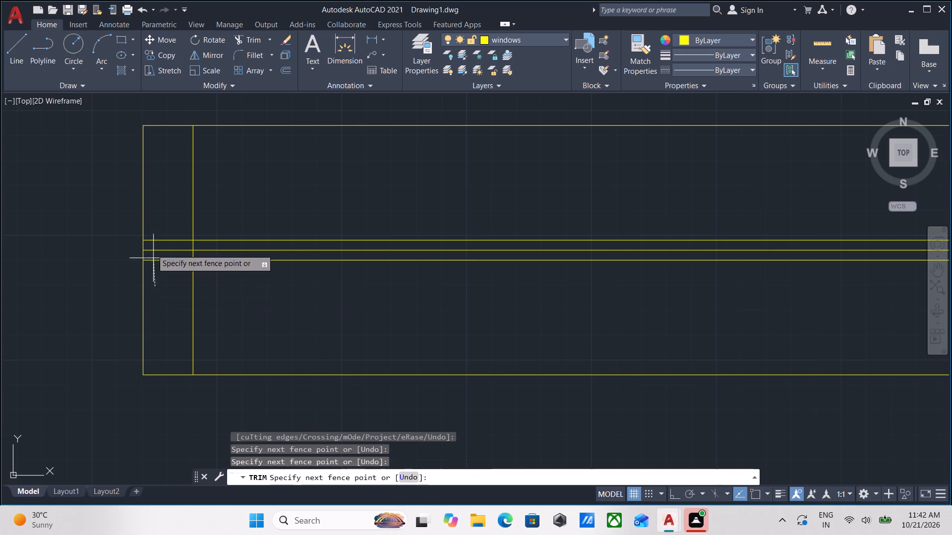
left_click(156, 203)
scroll(198, 254, "up", 1)
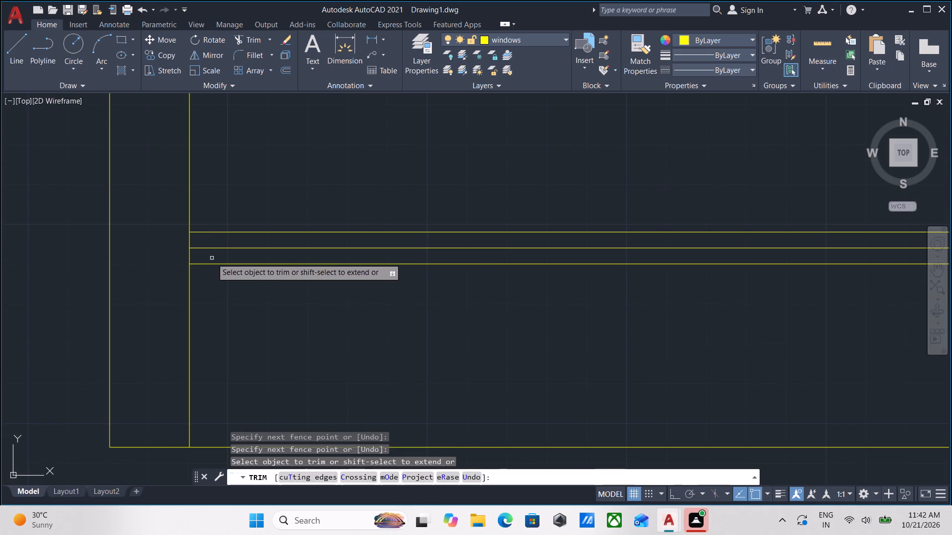
Trim away the horizontal centre line and the west inner vertical line's short segment between the two offset lines.
left_click(212, 256)
left_click(166, 247)
left_click(214, 246)
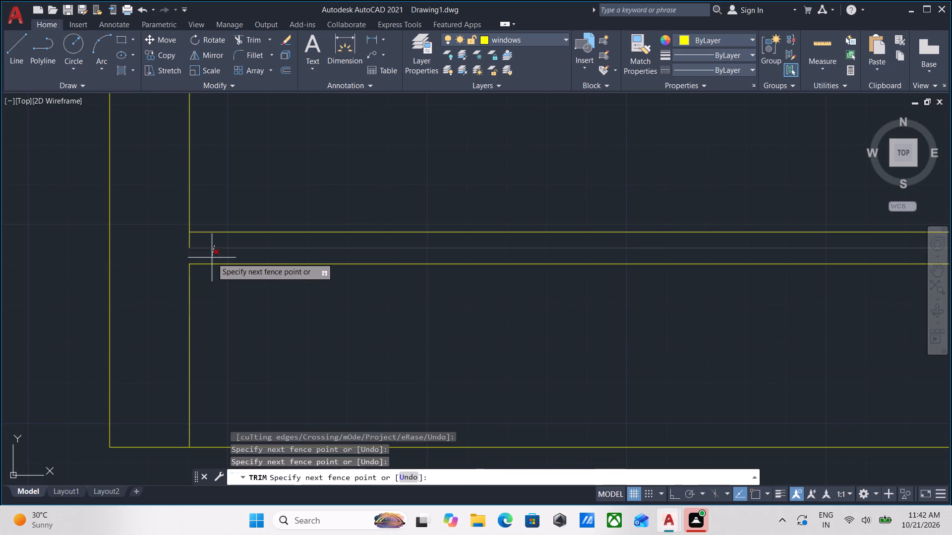
left_click(212, 258)
left_click(201, 238)
left_click(164, 243)
Trim the two horizontal lines beyond the east inner vertical line, and that vertical's short segment between them.
scroll(335, 311, "down", 2)
middle_click_drag(335, 311, 158, 288)
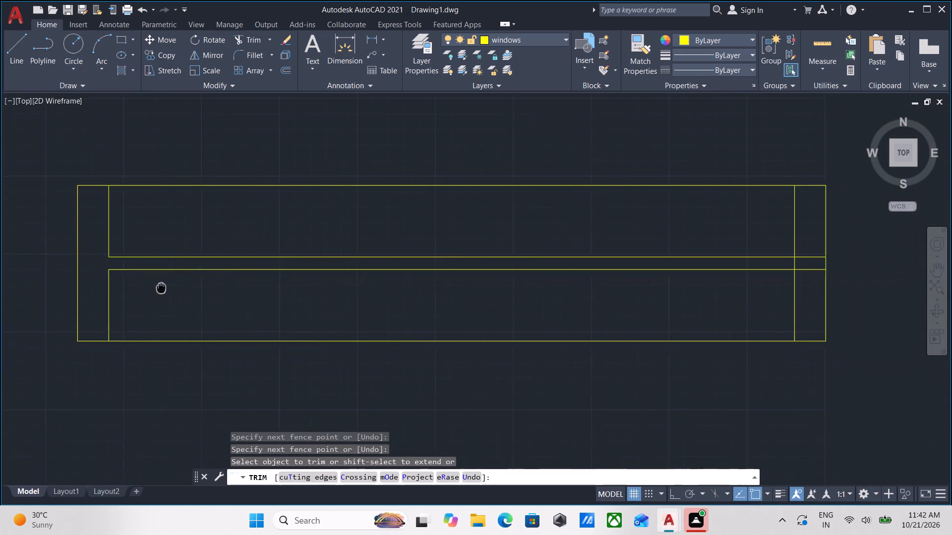
middle_click_drag(158, 288, 157, 288)
middle_click_drag(406, 307, 179, 308)
scroll(513, 280, "up", 1)
left_click(620, 282)
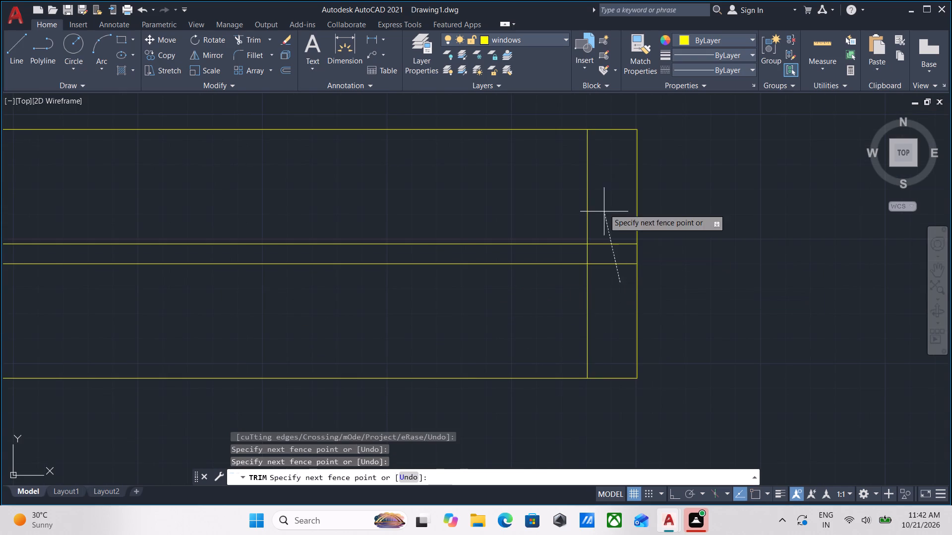
left_click(605, 197)
left_click(604, 255)
left_click(559, 253)
scroll(559, 253, "down", 3)
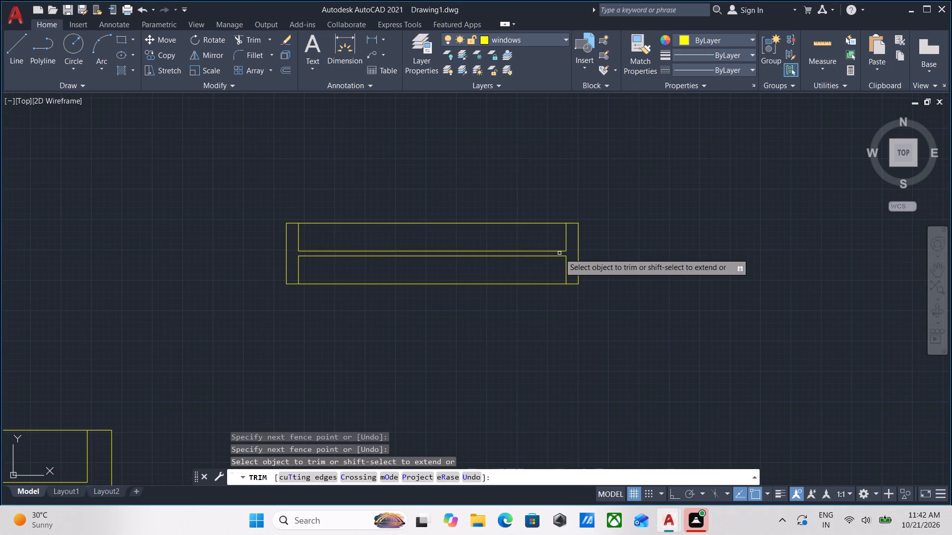
key("Escape")
Group all the lines of the finished small window.
left_click_drag(608, 334, 592, 318)
left_click(182, 202)
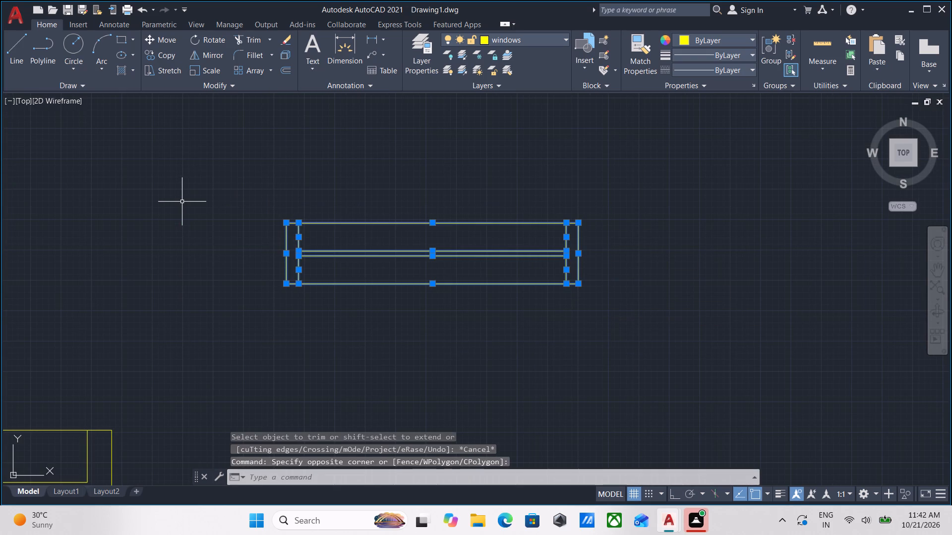
key("g")
key("Return")
Copy the grouped window from its south edge midpoint into the horizontal wall north of the small middle room on the plan's west side.
left_click_drag(490, 344, 471, 314)
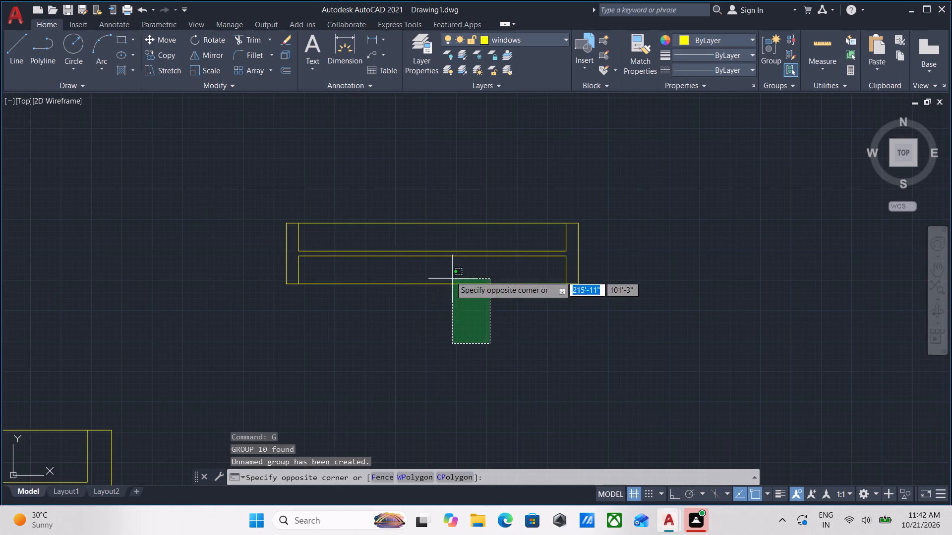
left_click(442, 262)
middle_click_drag(435, 287, 448, 309)
type("co")
key("Return")
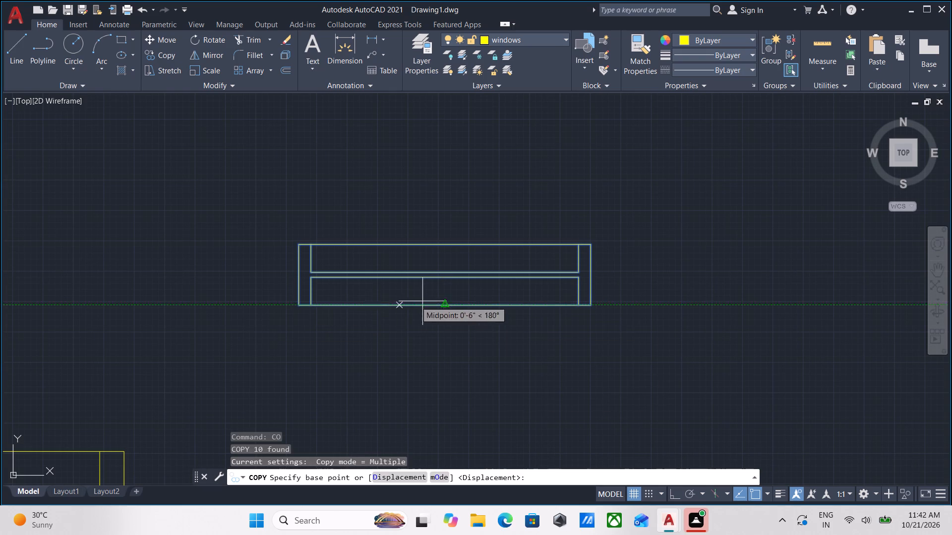
left_click(448, 307)
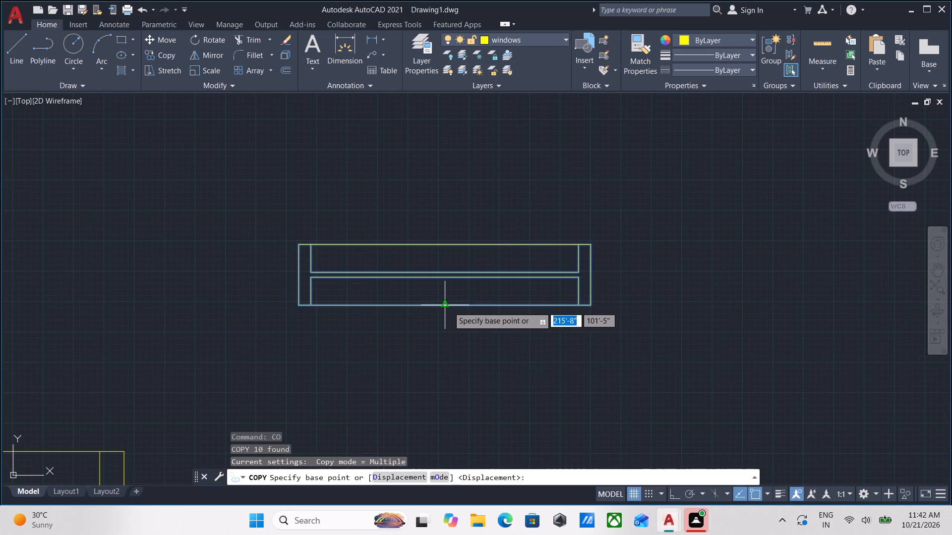
scroll(197, 406, "down", 3)
middle_click_drag(197, 406, 366, 155)
scroll(263, 269, "down", 3)
middle_click_drag(263, 269, 368, 143)
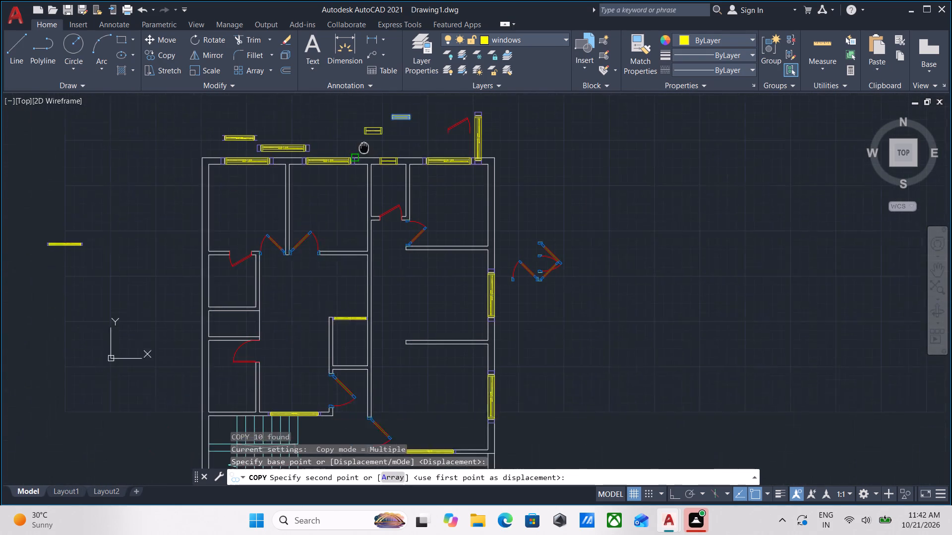
middle_click_drag(368, 143, 367, 144)
scroll(254, 345, "up", 2)
middle_click_drag(152, 304, 241, 327)
middle_click_drag(279, 290, 304, 361)
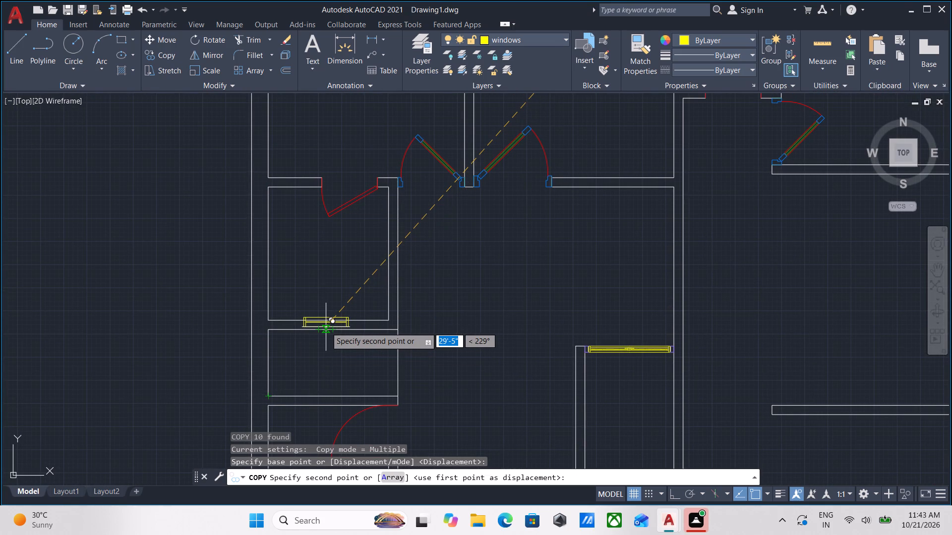
scroll(326, 327, "up", 2)
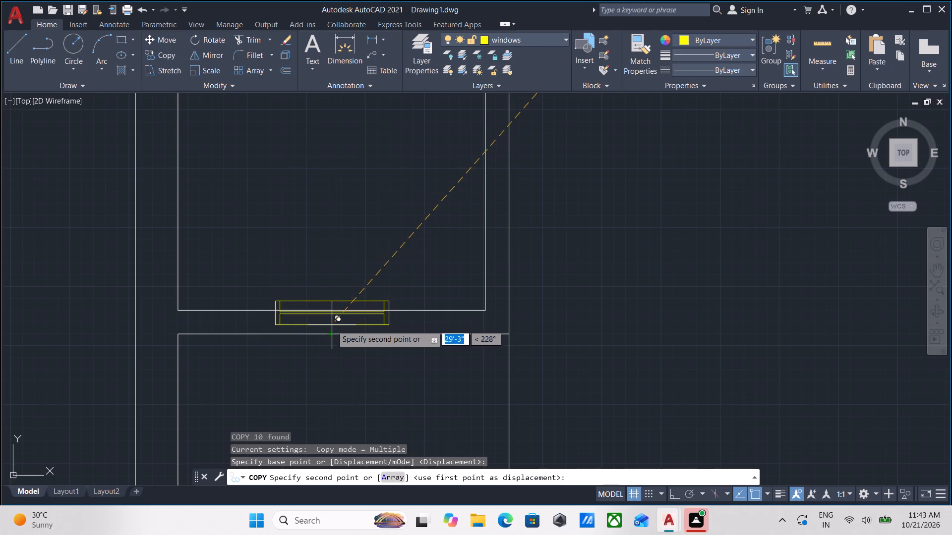
scroll(333, 317, "up", 1)
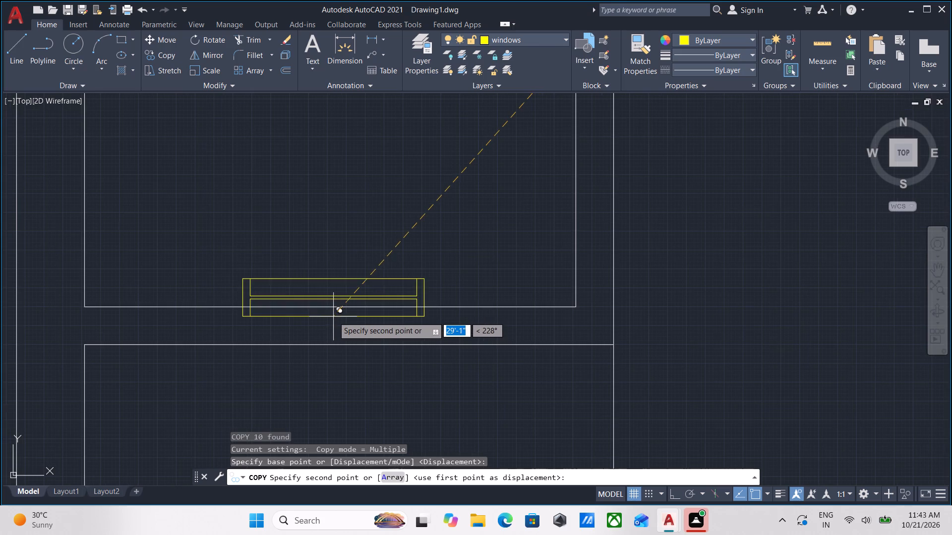
scroll(337, 308, "down", 1)
middle_click_drag(337, 308, 304, 317)
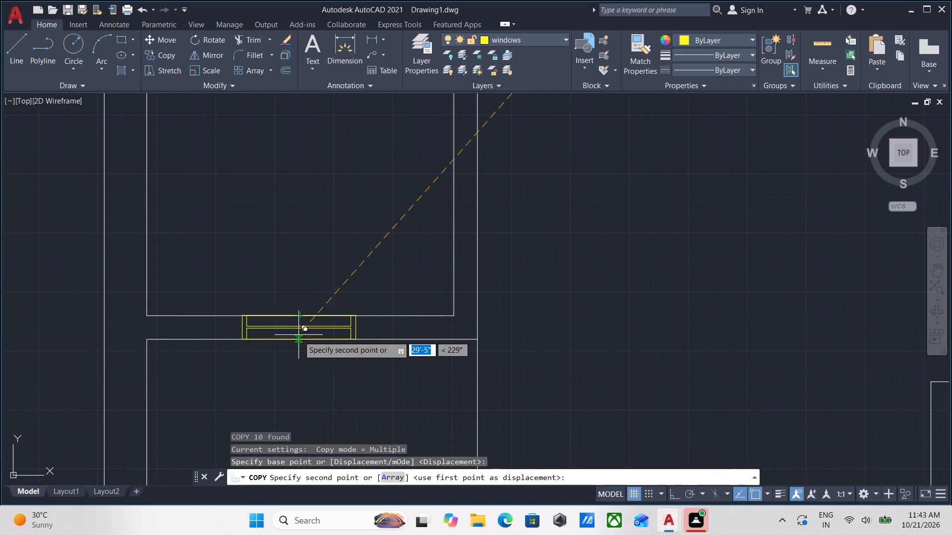
left_click(299, 341)
Place another copy of the grouped small window in the horizontal wall south of the small middle room on the plan's west side.
scroll(347, 321, "down", 2)
middle_click_drag(347, 325, 355, 229)
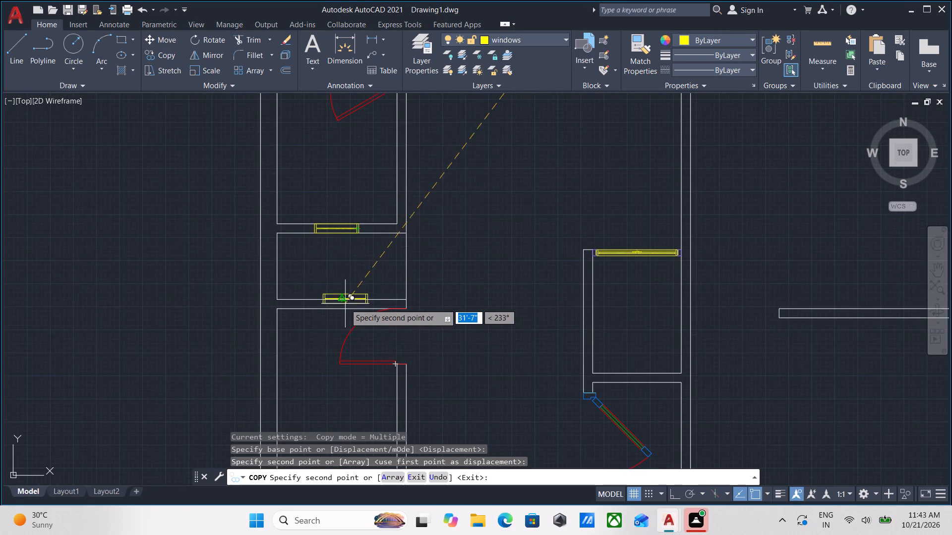
scroll(345, 304, "up", 2)
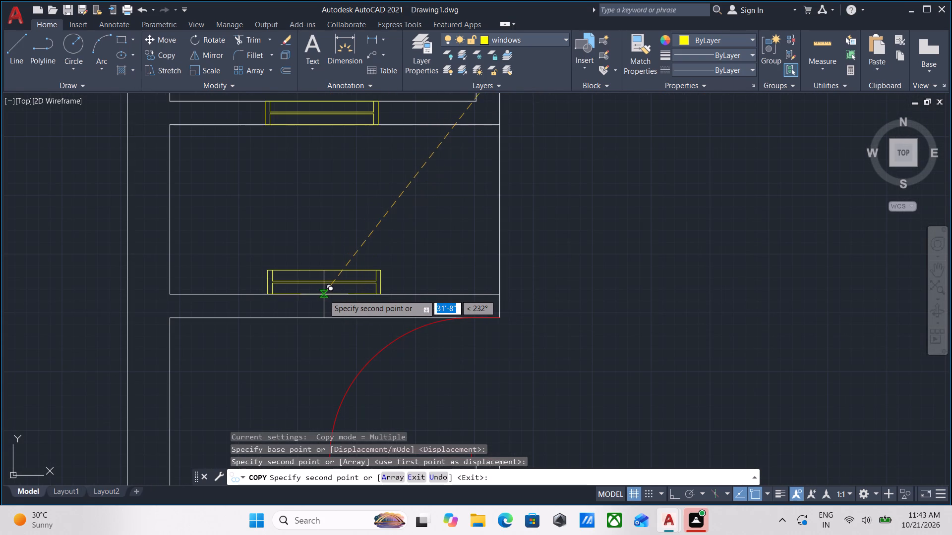
scroll(330, 294, "down", 1)
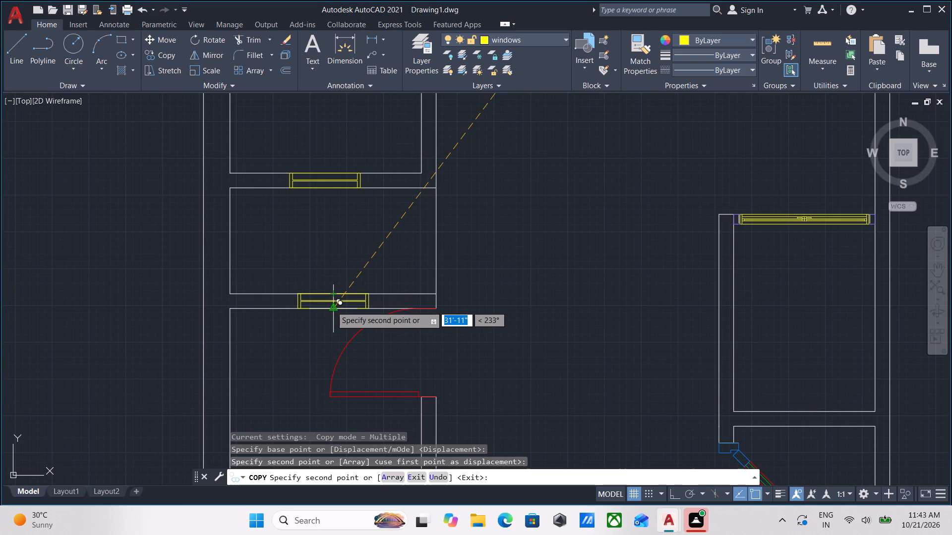
left_click(331, 306)
scroll(358, 253, "down", 2)
middle_click_drag(358, 253, 328, 305)
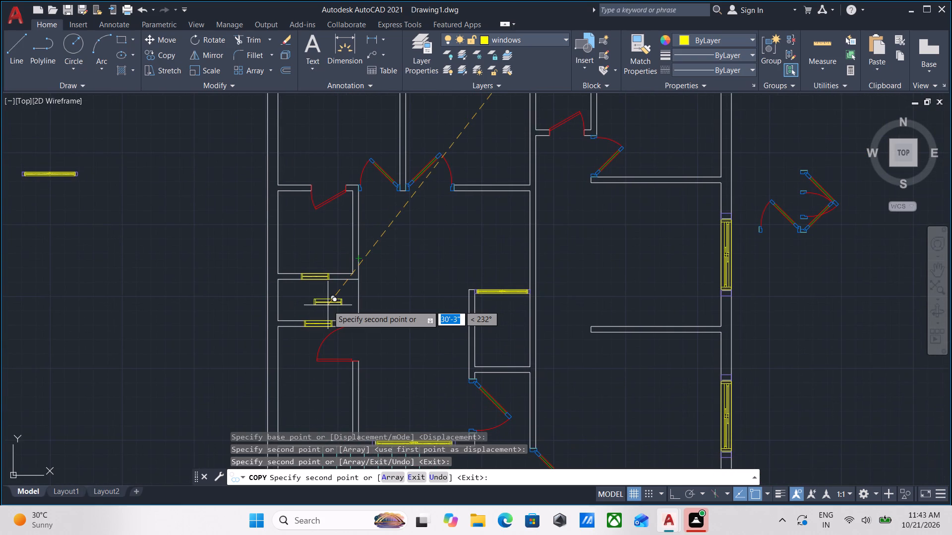
middle_click_drag(356, 288, 383, 213)
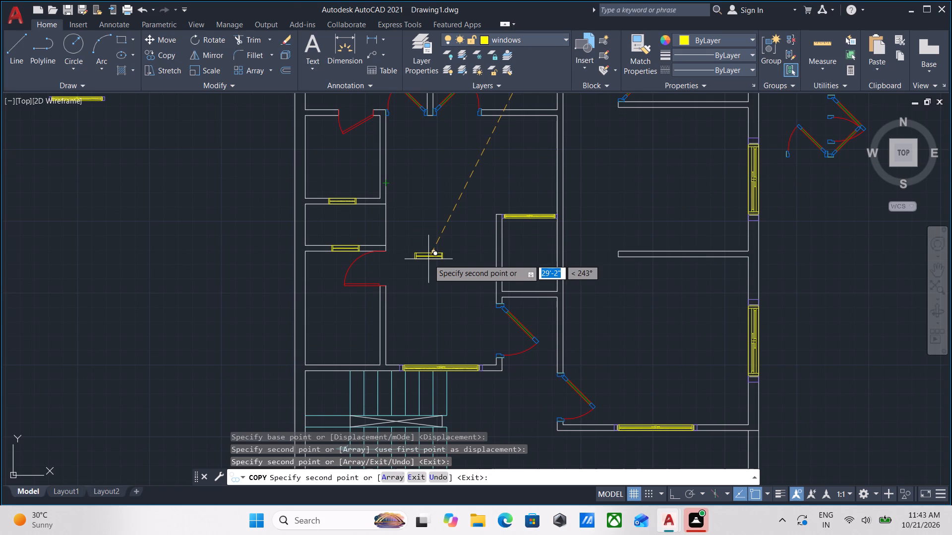
scroll(424, 307, "down", 1)
middle_click_drag(424, 307, 411, 339)
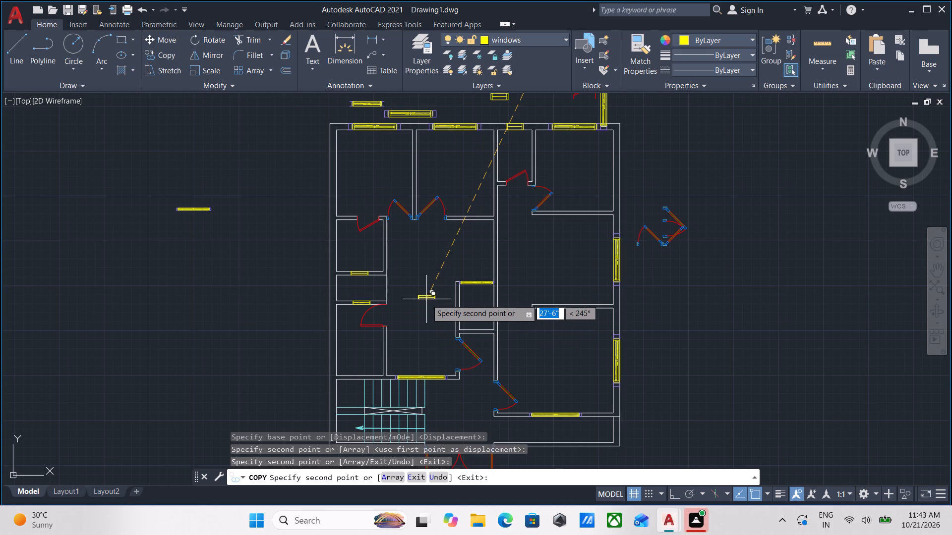
key("Escape")
Erase the leftover windows and door north of the plan, including the vertical window at the northeast corner.
scroll(420, 292, "down", 1)
middle_click_drag(420, 292, 392, 317)
scroll(385, 252, "up", 2)
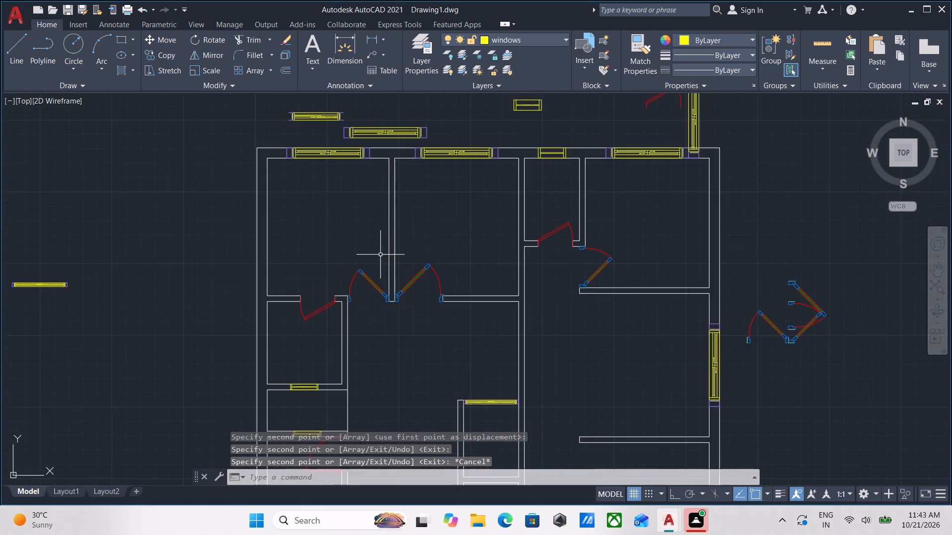
scroll(380, 255, "down", 1)
middle_click_drag(380, 255, 276, 278)
middle_click_drag(373, 294, 373, 230)
scroll(350, 258, "down", 1)
middle_click(350, 259)
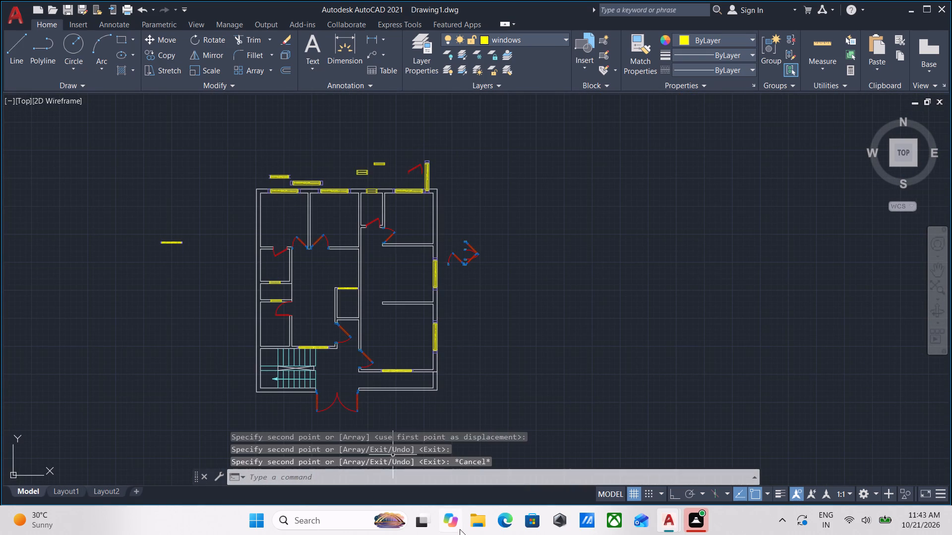
scroll(436, 318, "up", 2)
scroll(447, 290, "down", 1)
middle_click_drag(447, 290, 446, 365)
scroll(447, 290, "down", 1)
scroll(345, 234, "up", 2)
left_click(471, 174)
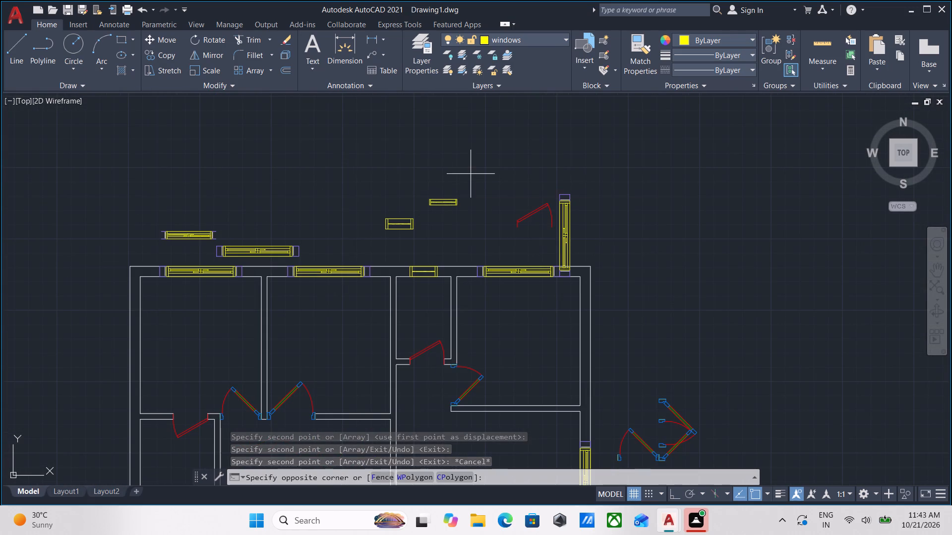
left_click(357, 244)
left_click_drag(624, 248, 615, 233)
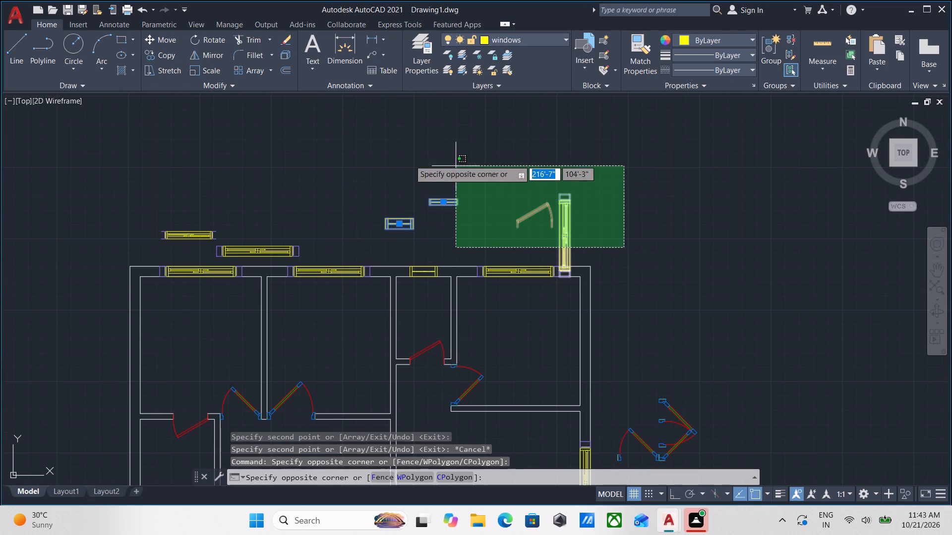
left_click(128, 174)
right_click(128, 174)
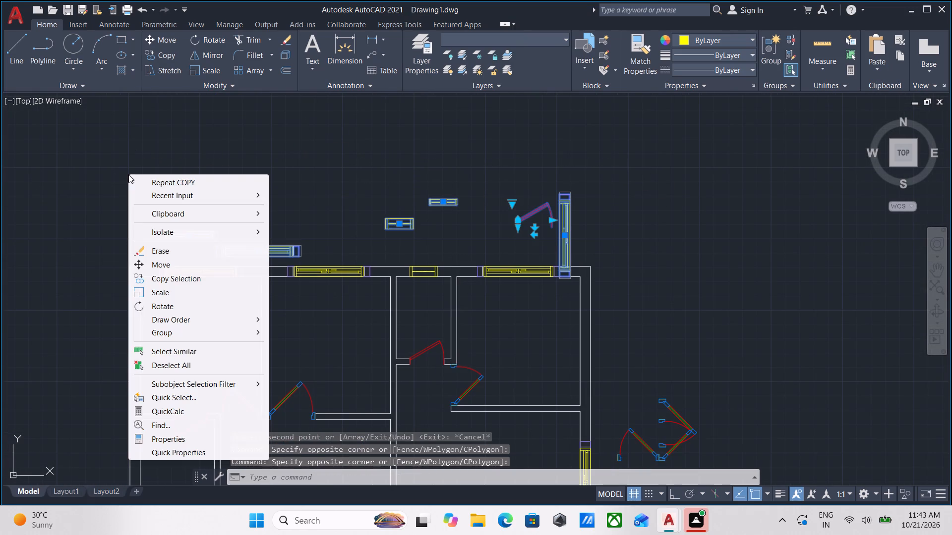
left_click(161, 251)
scroll(173, 245, "down", 2)
middle_click_drag(173, 243, 260, 85)
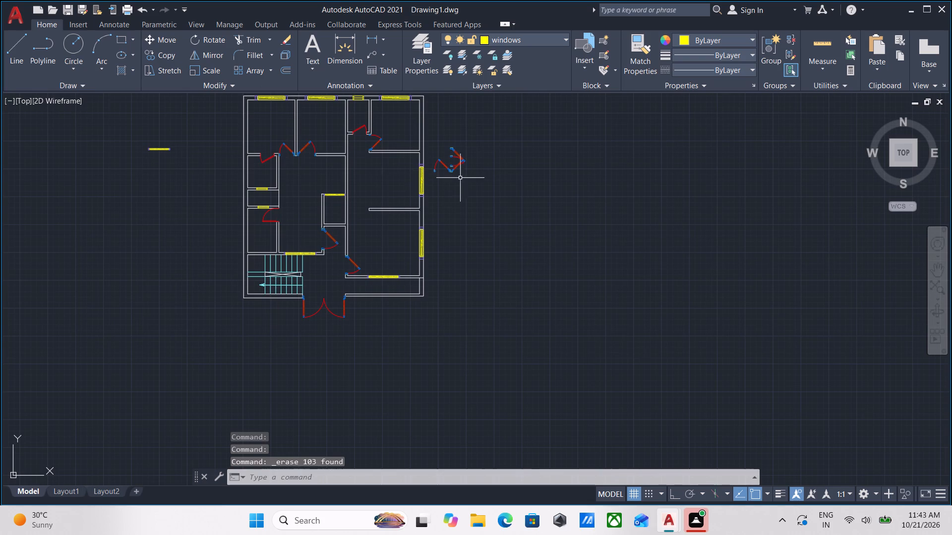
Erase the spare door blocks east of the plan and the spare window west of it.
left_click(476, 128)
left_click(445, 198)
middle_click_drag(74, 191, 90, 231)
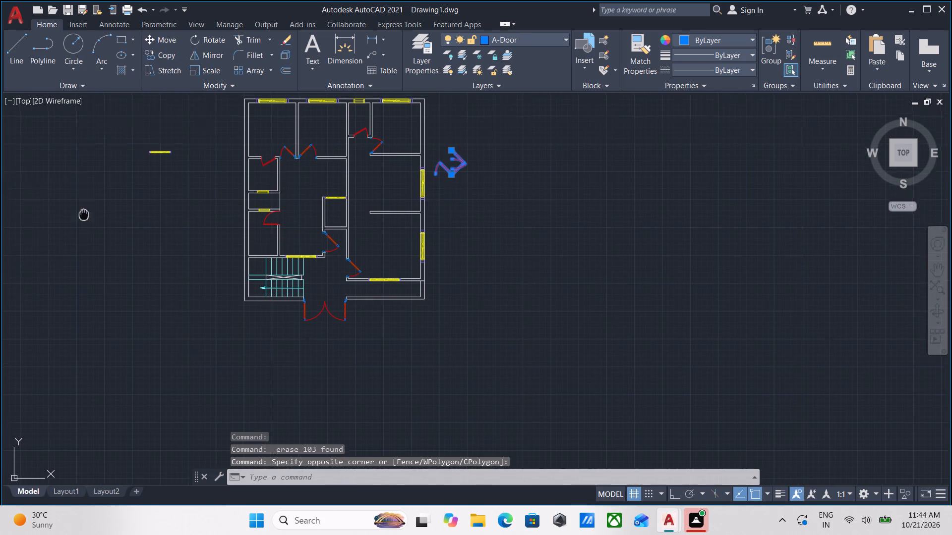
middle_click_drag(90, 231, 125, 276)
left_click(216, 264)
left_click(198, 214)
right_click(198, 214)
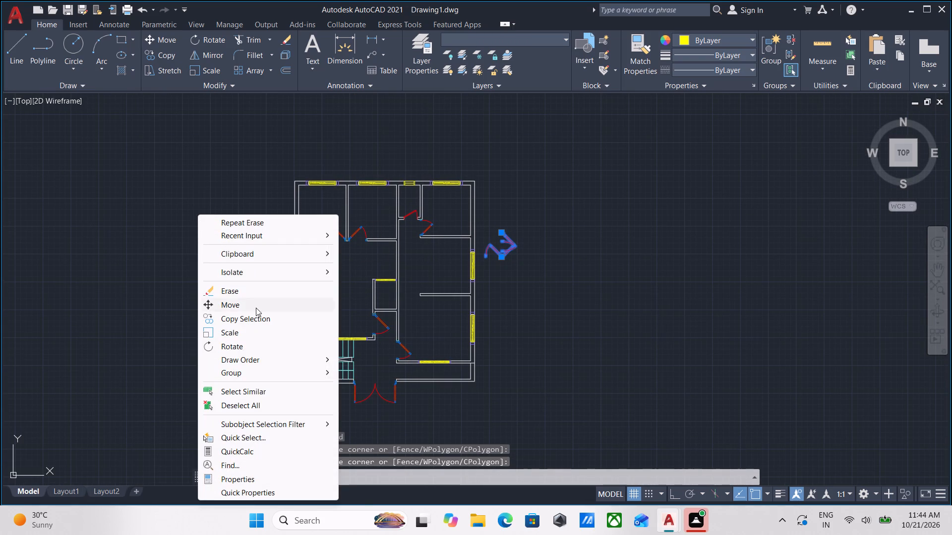
left_click(251, 295)
scroll(579, 354, "up", 2)
scroll(389, 277, "down", 1)
middle_click_drag(389, 277, 475, 253)
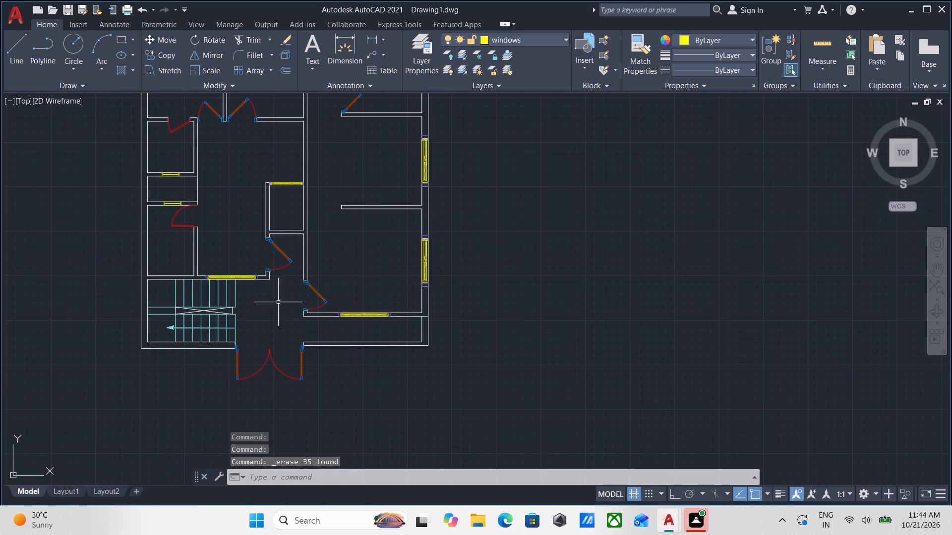
Review the door and window placement across the whole floor plan.
middle_click_drag(305, 302, 317, 330)
scroll(357, 362, "up", 2)
scroll(343, 335, "down", 1)
middle_click_drag(343, 335, 375, 440)
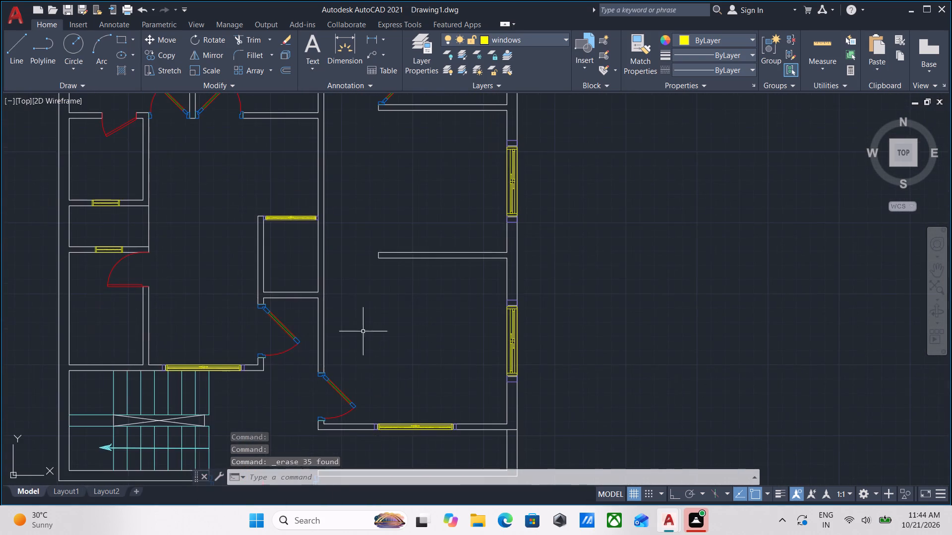
middle_click_drag(355, 297, 378, 398)
scroll(372, 362, "down", 1)
middle_click_drag(372, 362, 391, 301)
scroll(400, 324, "down", 2)
middle_click(400, 324)
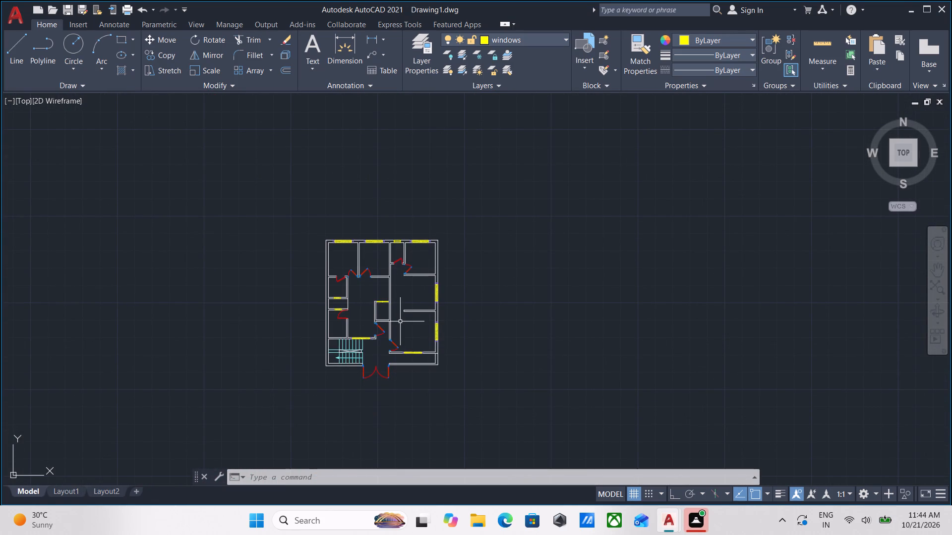
scroll(400, 321, "down", 1)
scroll(443, 381, "up", 1)
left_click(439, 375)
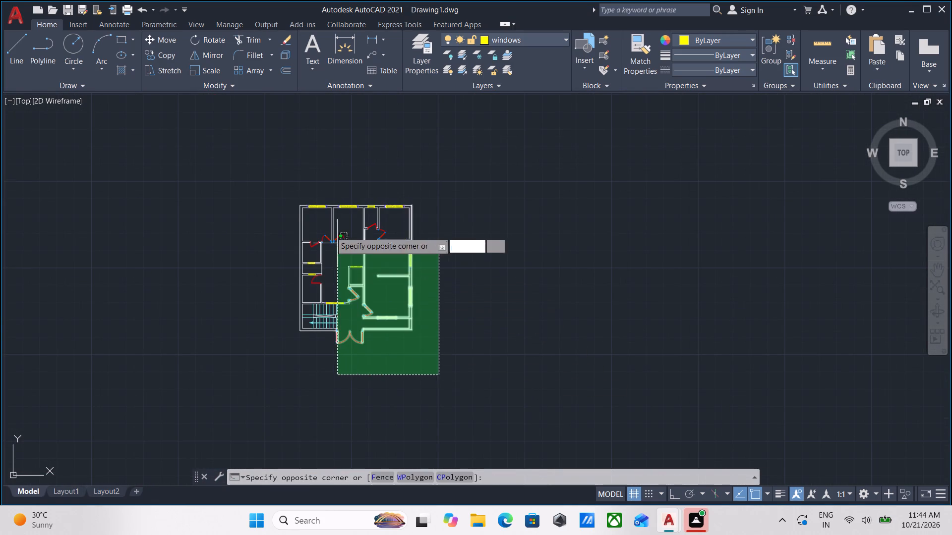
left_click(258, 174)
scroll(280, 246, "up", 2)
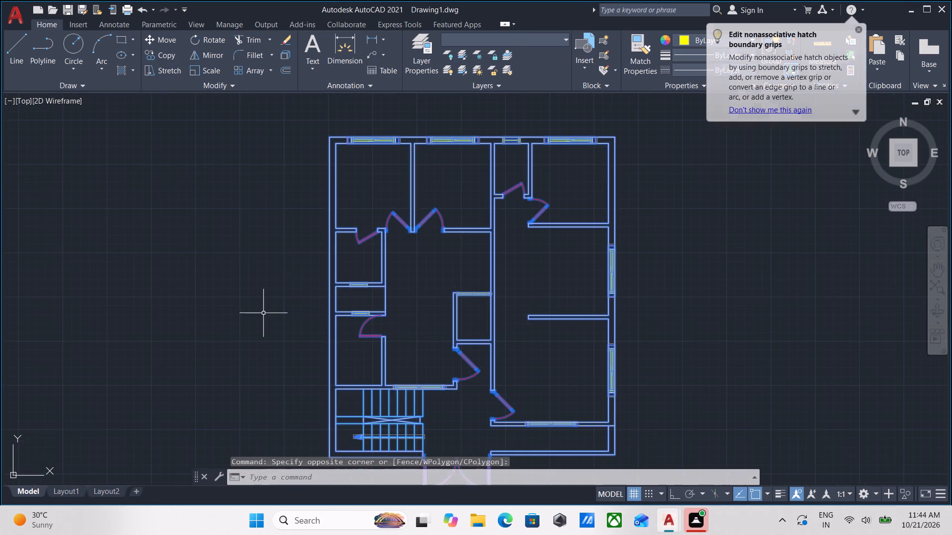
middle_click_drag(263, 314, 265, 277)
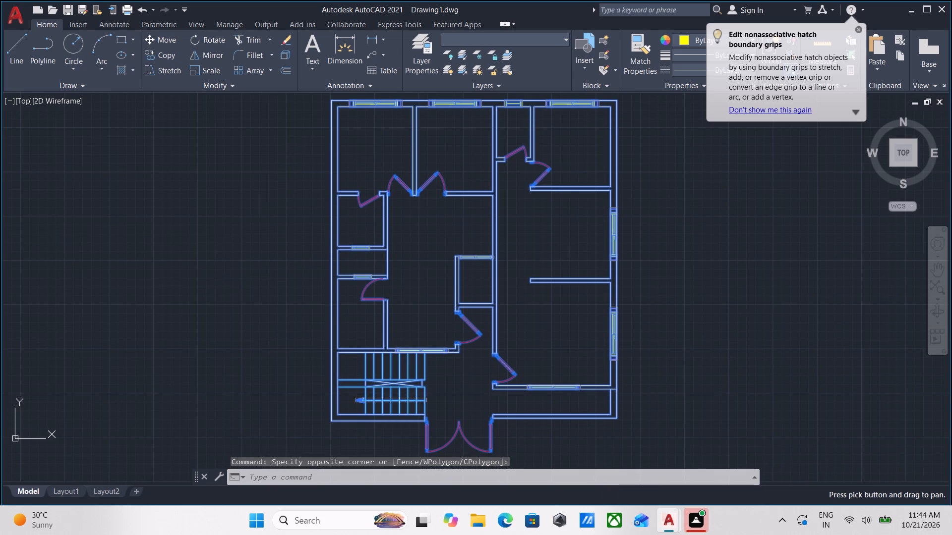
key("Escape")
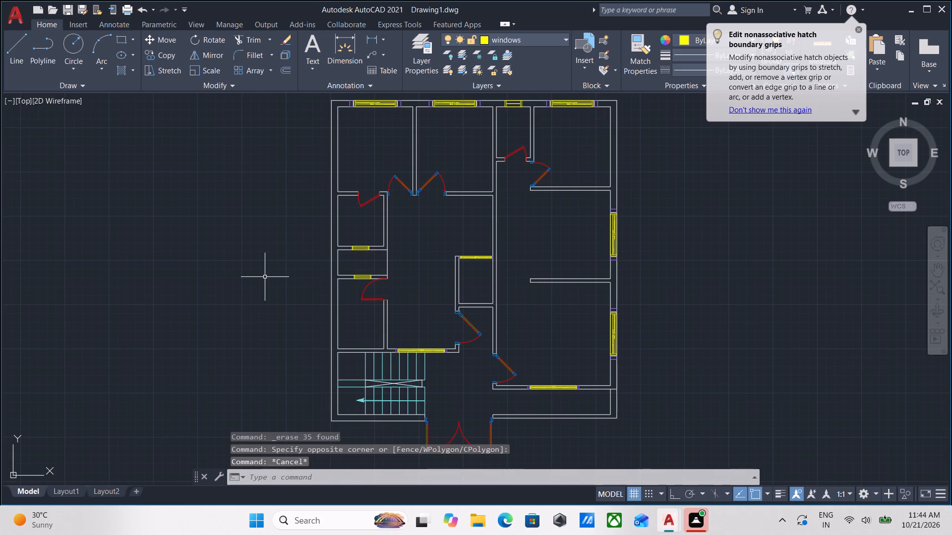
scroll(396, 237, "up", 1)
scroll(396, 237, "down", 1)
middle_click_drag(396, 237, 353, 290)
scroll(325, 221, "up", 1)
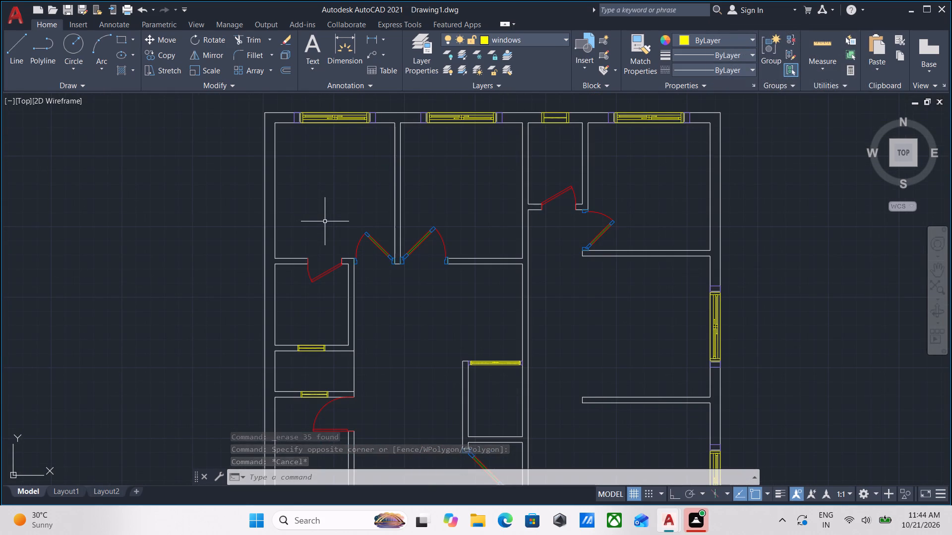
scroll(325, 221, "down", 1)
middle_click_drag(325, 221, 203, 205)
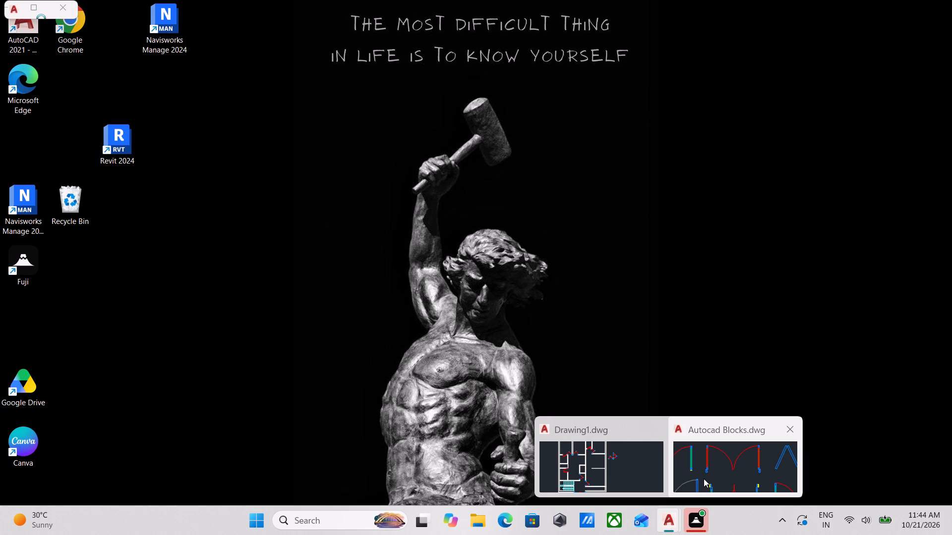
Switch to the Autocad Blocks drawing and browse from the door and window blocks to the bed blocks.
left_click(705, 477)
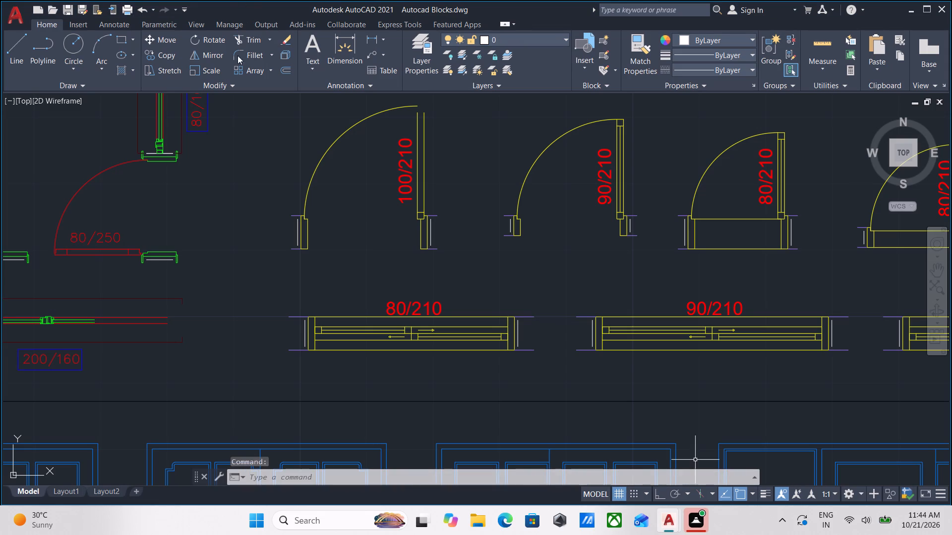
scroll(625, 317, "down", 5)
middle_click_drag(350, 274, 353, 275)
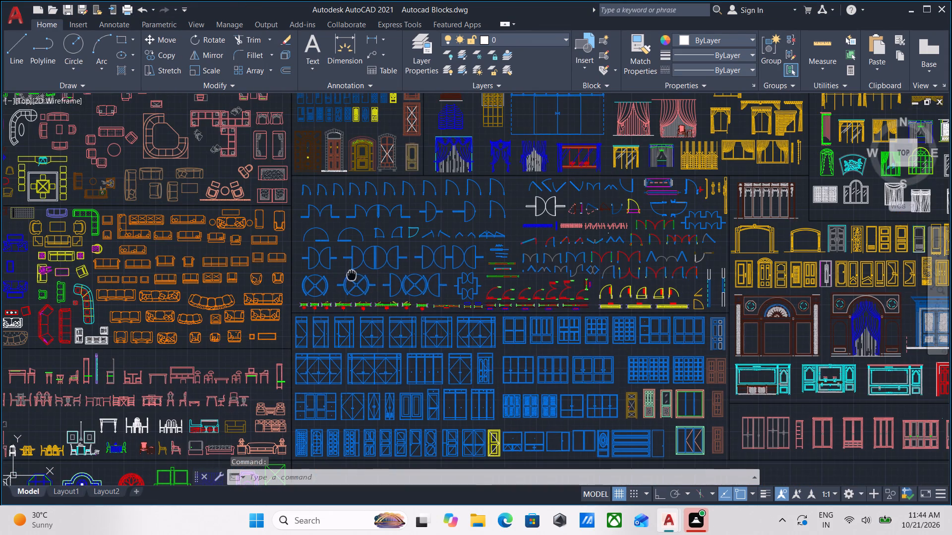
middle_click_drag(353, 275, 484, 343)
middle_click_drag(367, 255, 434, 356)
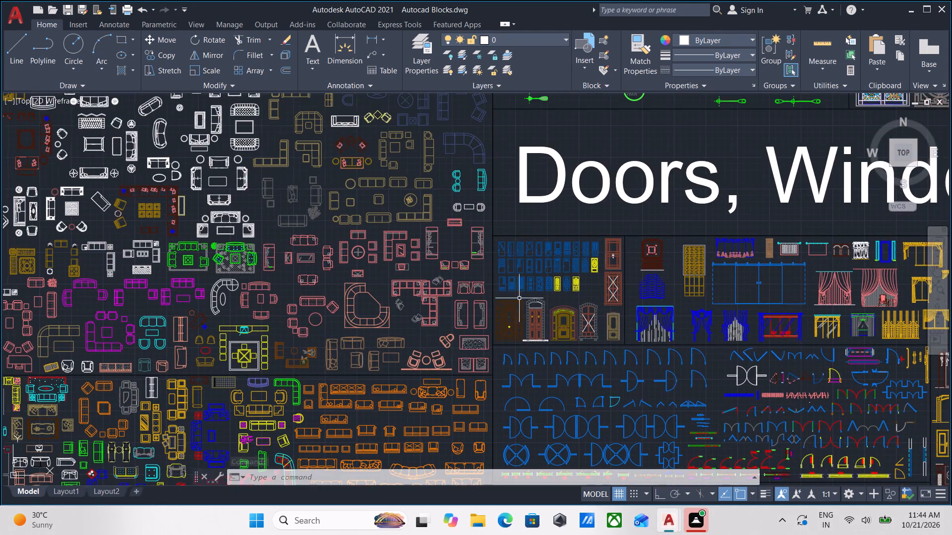
scroll(519, 298, "down", 2)
scroll(358, 248, "down", 1)
middle_click_drag(363, 279, 397, 350)
scroll(249, 186, "up", 1)
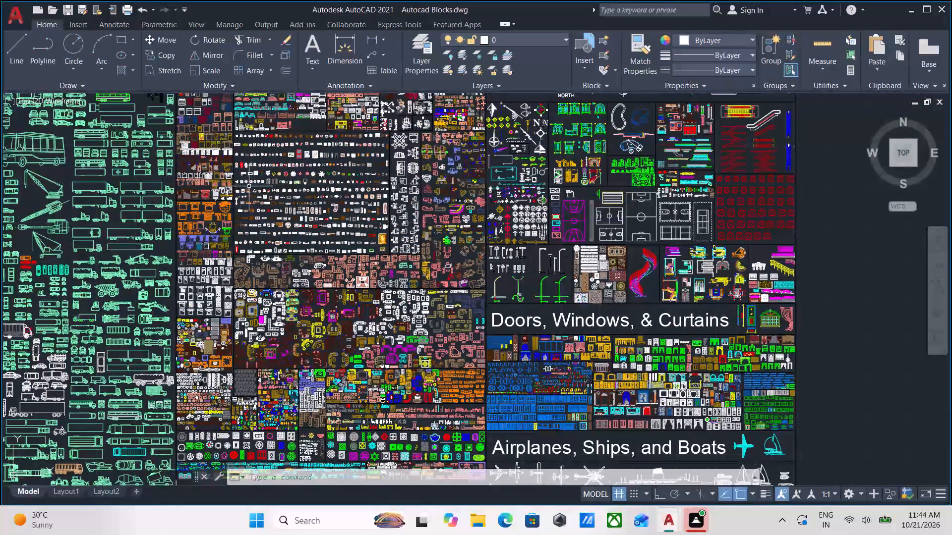
scroll(249, 186, "up", 2)
middle_click_drag(262, 220, 304, 338)
middle_click_drag(179, 243, 330, 278)
middle_click_drag(222, 197, 277, 257)
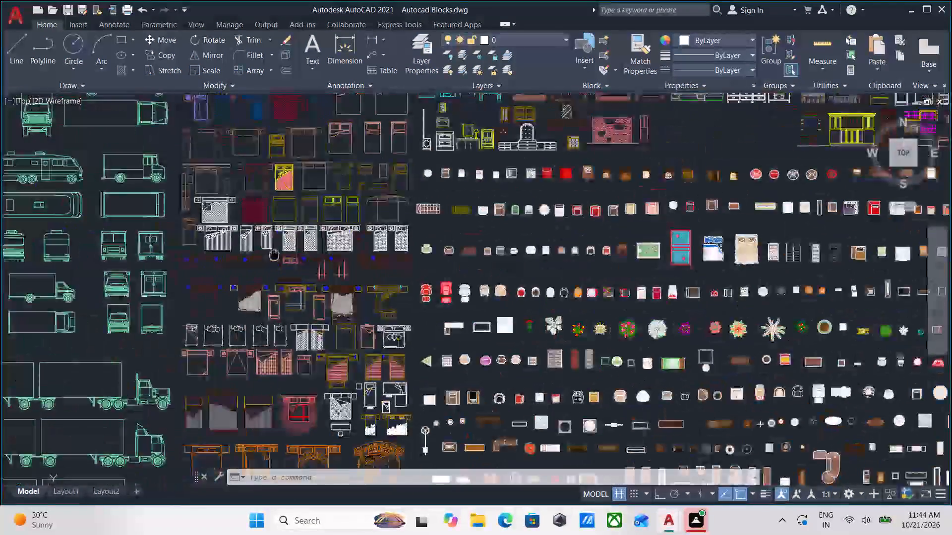
middle_click_drag(277, 257, 288, 270)
middle_click_drag(291, 203, 270, 268)
middle_click_drag(356, 298, 353, 178)
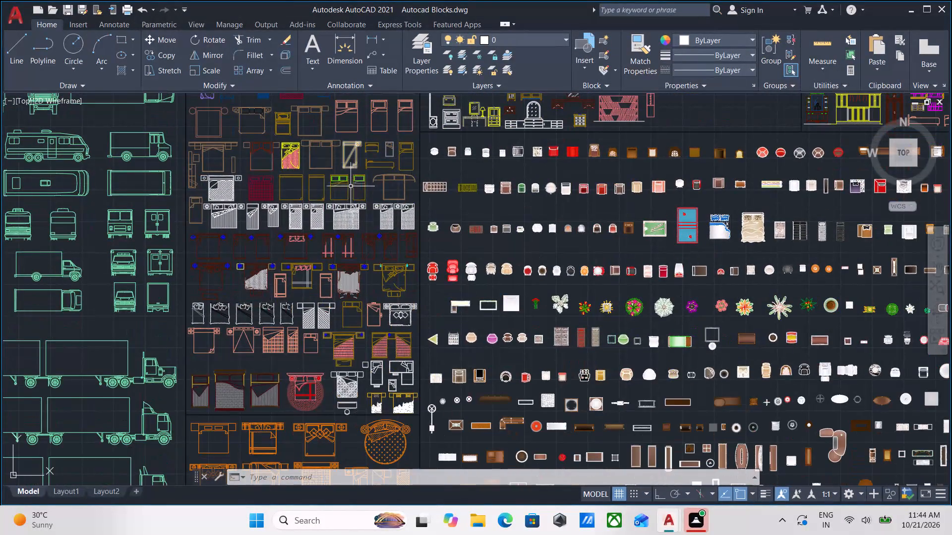
Examine the bed blocks from the upper coloured rows down through the orange and violet beds to the white plan-view beds.
scroll(309, 143, "up", 3)
scroll(276, 215, "down", 1)
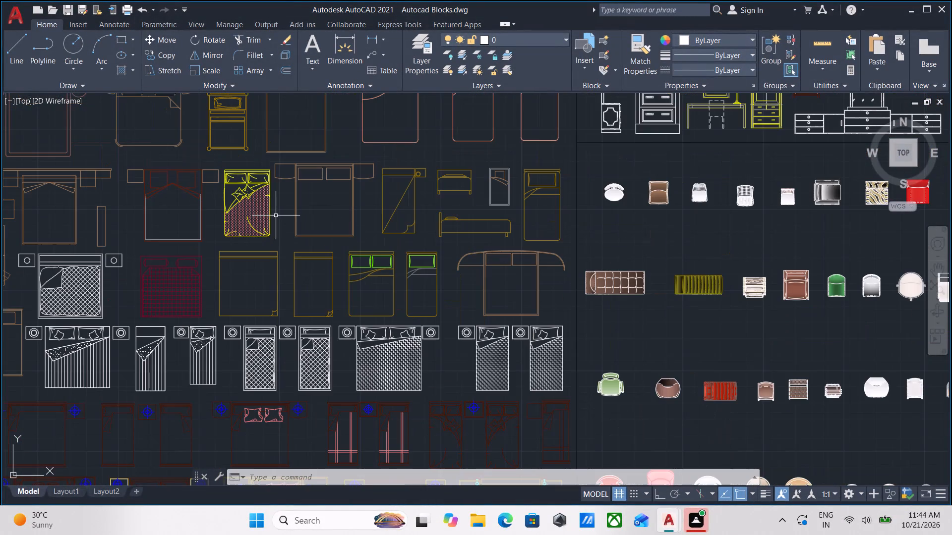
scroll(274, 223, "up", 2)
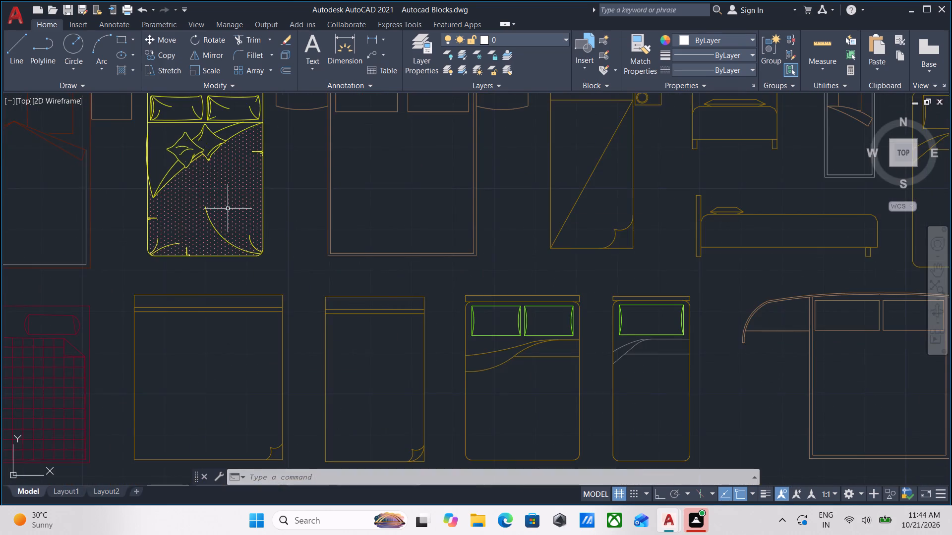
scroll(225, 205, "down", 3)
scroll(312, 291, "down", 3)
middle_click_drag(312, 291, 317, 219)
middle_click_drag(341, 376, 315, 248)
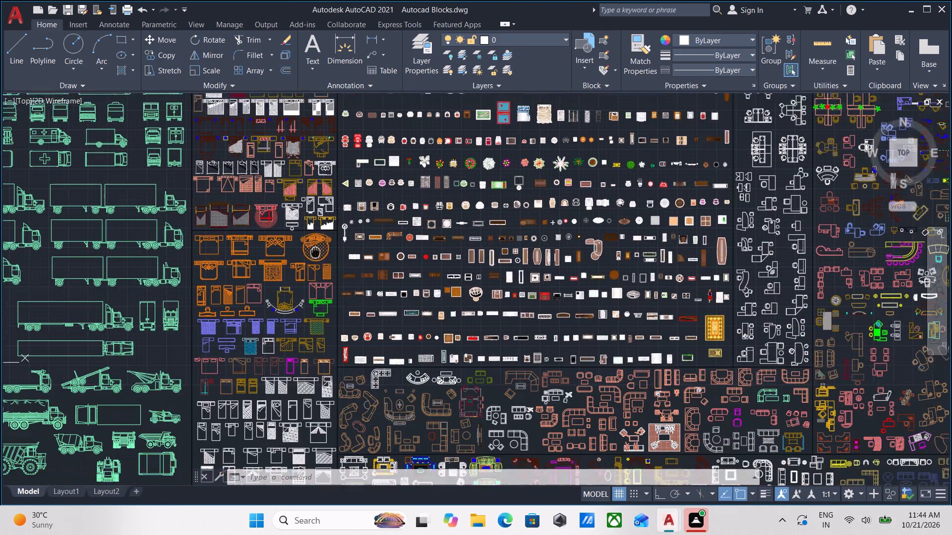
scroll(286, 288, "up", 3)
scroll(279, 278, "down", 2)
middle_click_drag(279, 278, 294, 391)
scroll(268, 259, "up", 2)
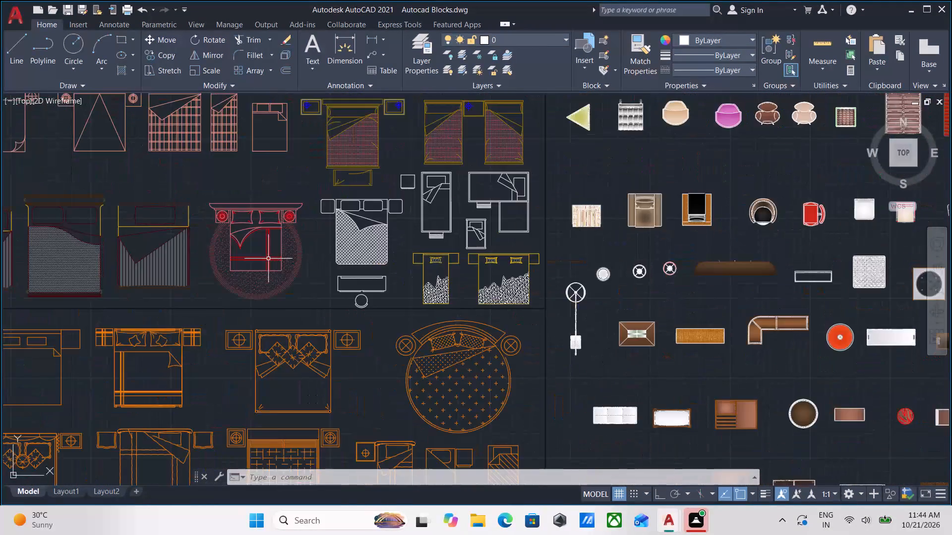
scroll(268, 259, "up", 1)
scroll(310, 250, "down", 2)
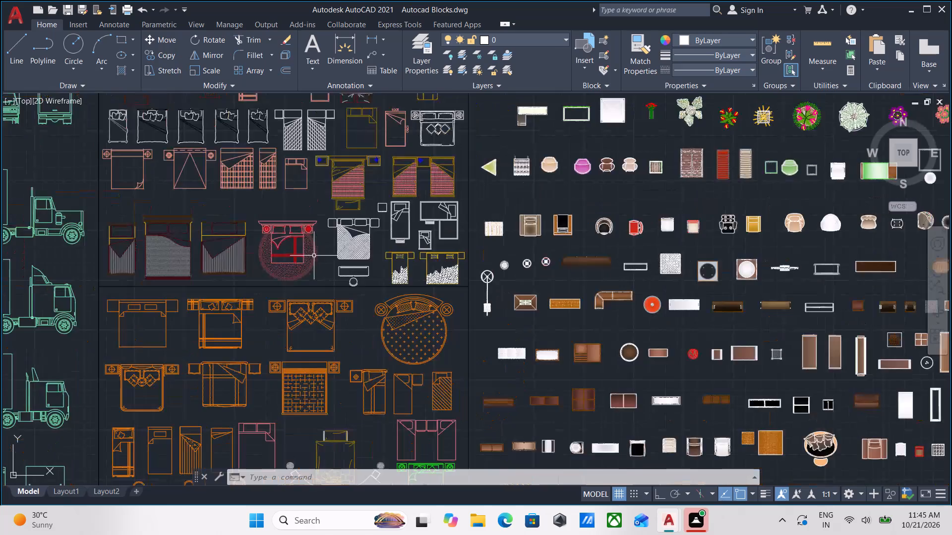
scroll(314, 256, "down", 1)
middle_click_drag(314, 256, 309, 212)
scroll(318, 250, "down", 2)
middle_click_drag(319, 264, 314, 185)
scroll(314, 248, "up", 2)
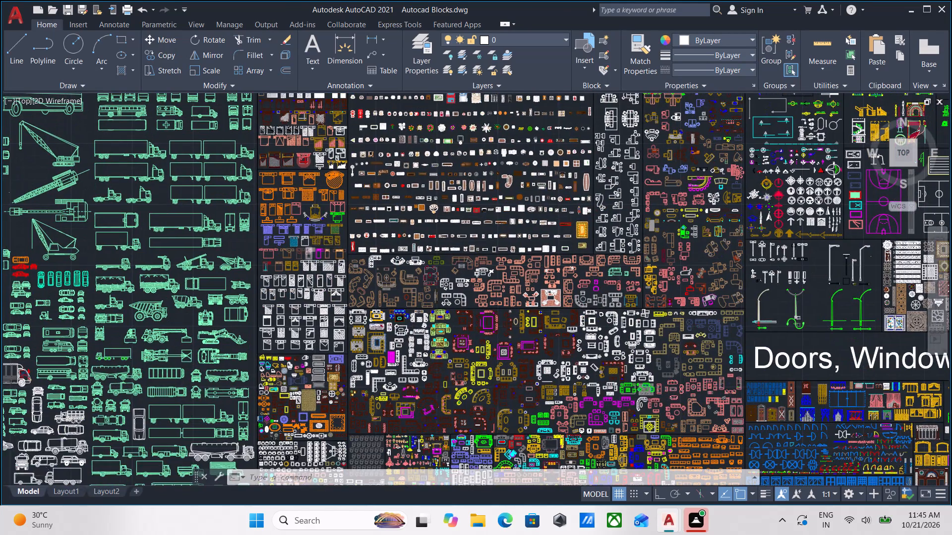
scroll(314, 248, "up", 1)
middle_click_drag(287, 223, 280, 288)
scroll(151, 255, "up", 2)
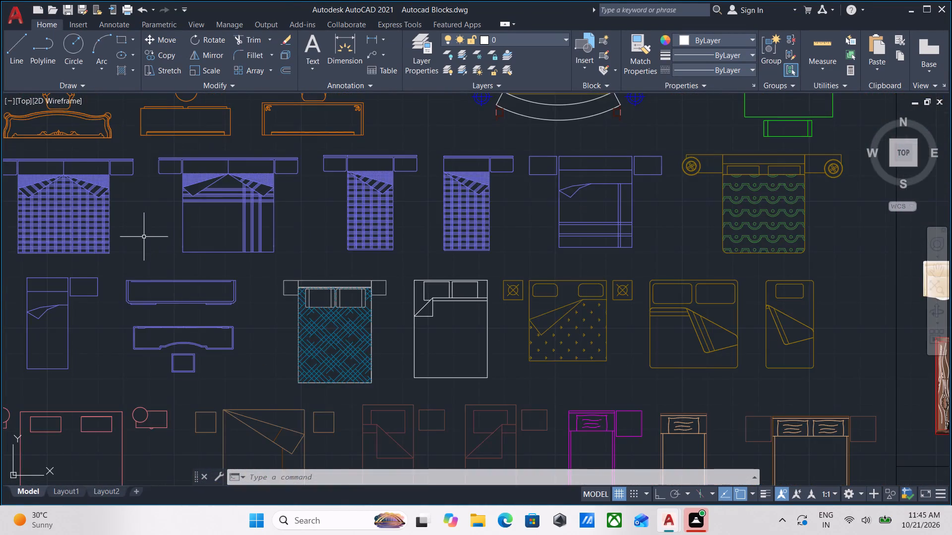
scroll(139, 234, "down", 1)
middle_click_drag(139, 234, 174, 346)
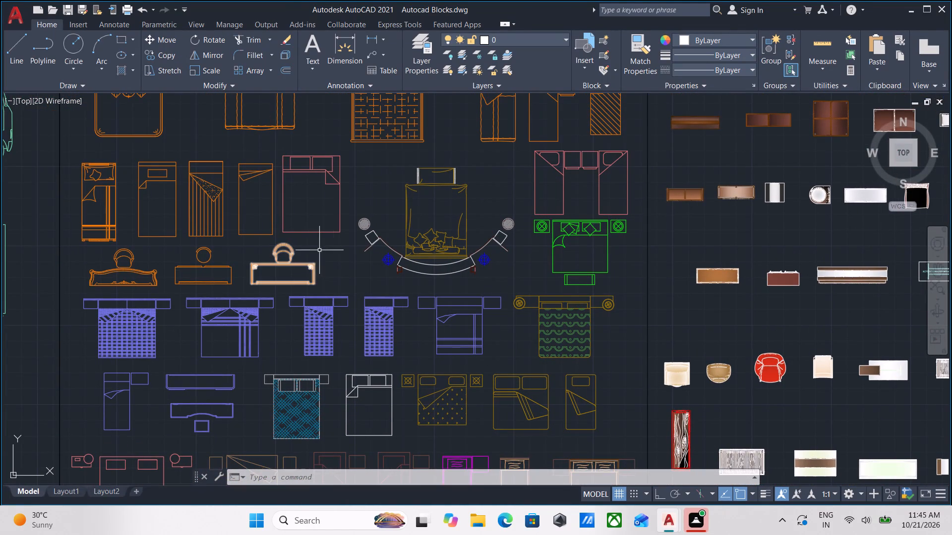
middle_click_drag(363, 251, 351, 311)
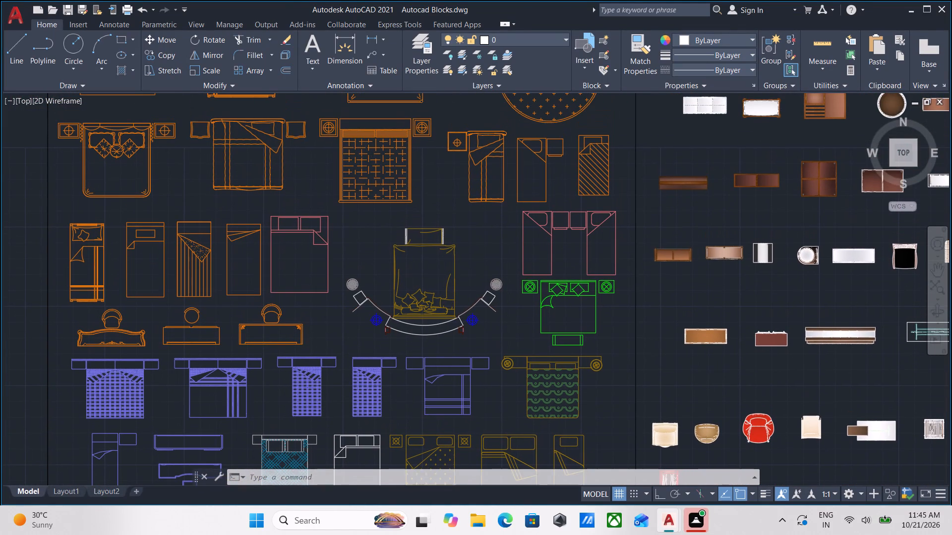
scroll(255, 269, "down", 2)
middle_click_drag(251, 268, 232, 165)
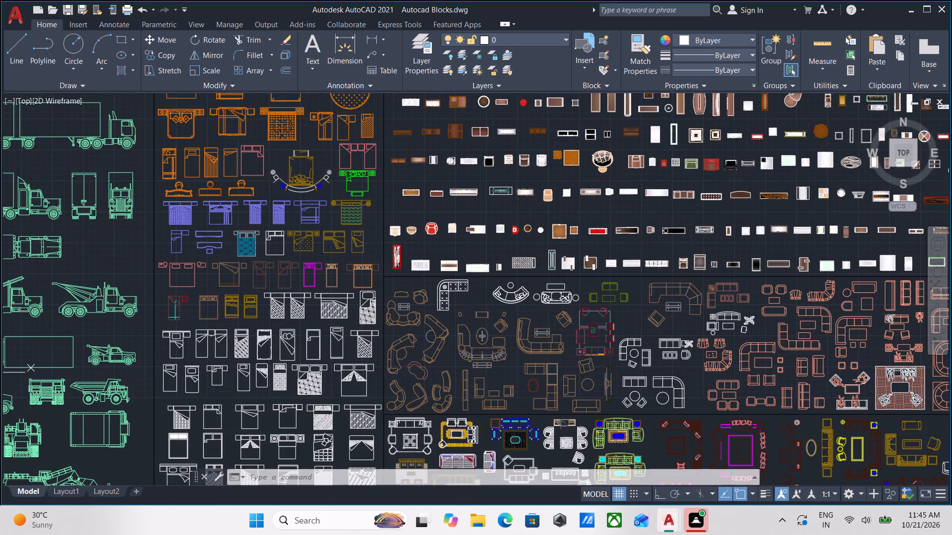
middle_click_drag(267, 313, 277, 201)
scroll(303, 319, "up", 1)
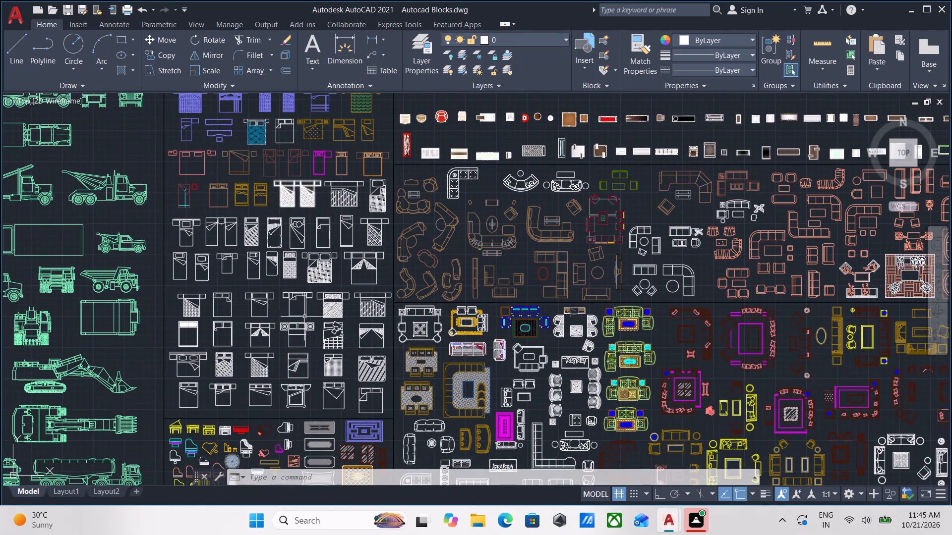
scroll(303, 320, "up", 2)
scroll(301, 323, "down", 4)
middle_click_drag(295, 250, 299, 163)
middle_click_drag(309, 245, 309, 247)
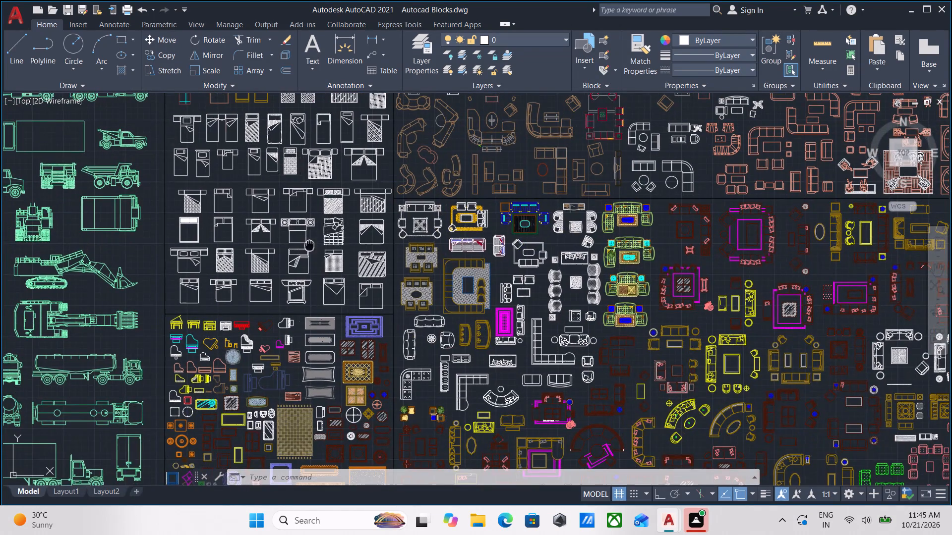
Compare the violet, teal-hatched, white and yellow bed designs in the rows above the white beds.
middle_click_drag(309, 247, 309, 359)
middle_click_drag(293, 259, 294, 349)
scroll(294, 349, "up", 1)
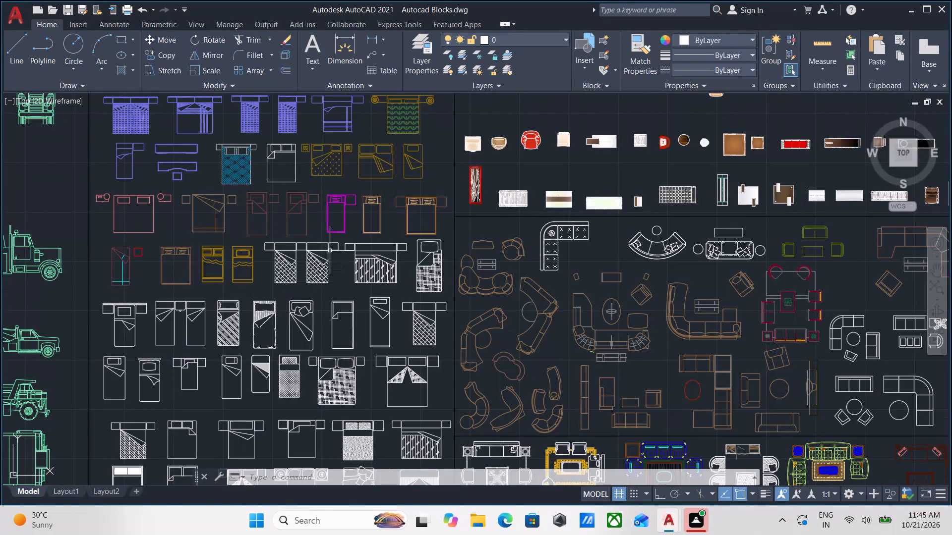
middle_click_drag(331, 243, 326, 304)
scroll(325, 269, "up", 1)
middle_click_drag(330, 254, 297, 346)
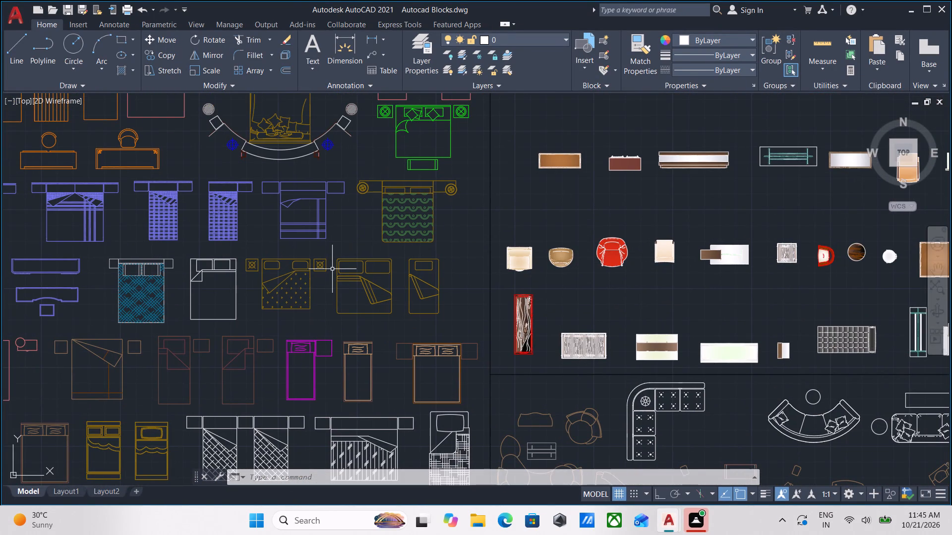
scroll(167, 317, "up", 1)
scroll(203, 282, "down", 1)
middle_click_drag(215, 288, 267, 358)
scroll(251, 395, "up", 2)
scroll(197, 365, "up", 1)
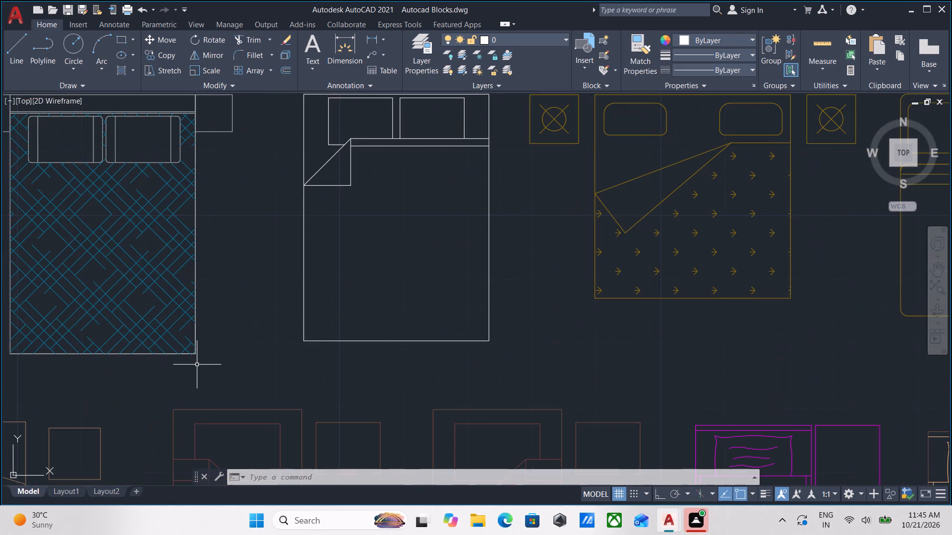
middle_click_drag(197, 365, 400, 427)
scroll(341, 287, "down", 2)
middle_click_drag(341, 287, 417, 399)
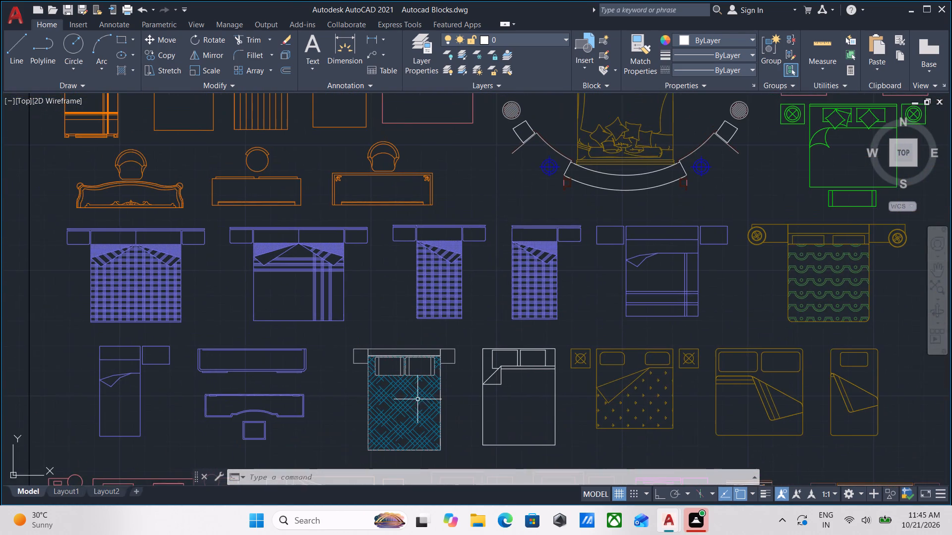
middle_click_drag(337, 248, 326, 332)
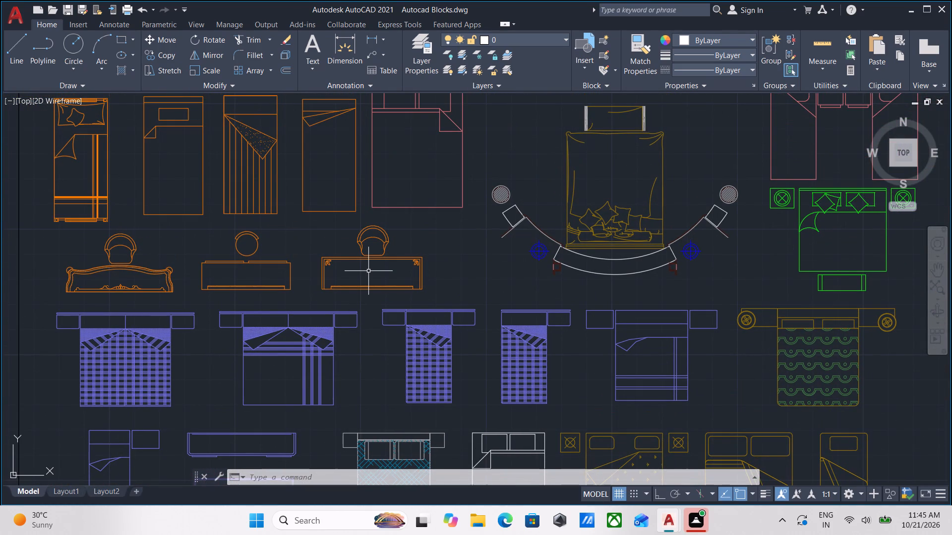
Examine the bed designs back up to the red, blue and white beds just south of the dining tables.
scroll(264, 279, "down", 1)
middle_click_drag(265, 283, 249, 390)
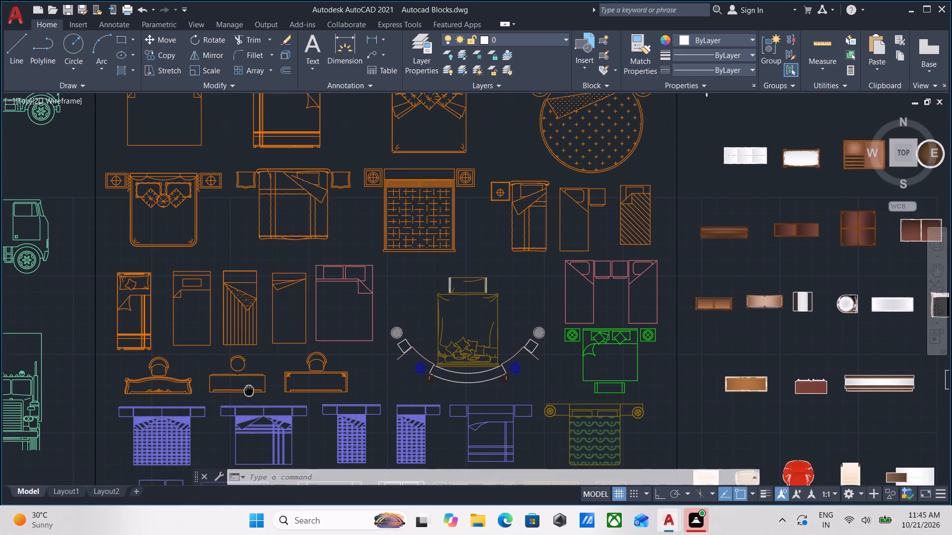
middle_click_drag(390, 260, 218, 446)
middle_click_drag(295, 302, 239, 402)
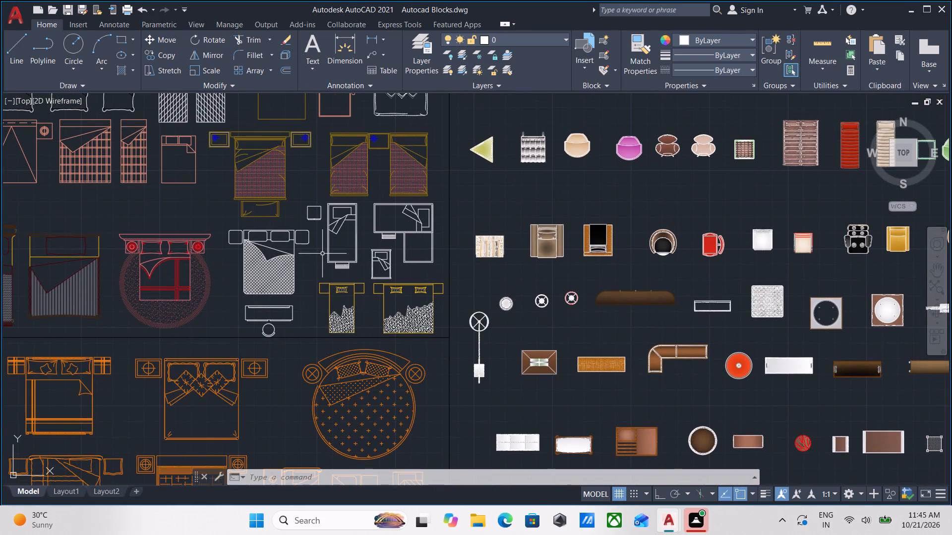
middle_click_drag(322, 263, 309, 386)
middle_click_drag(359, 258, 358, 349)
scroll(381, 272, "up", 1)
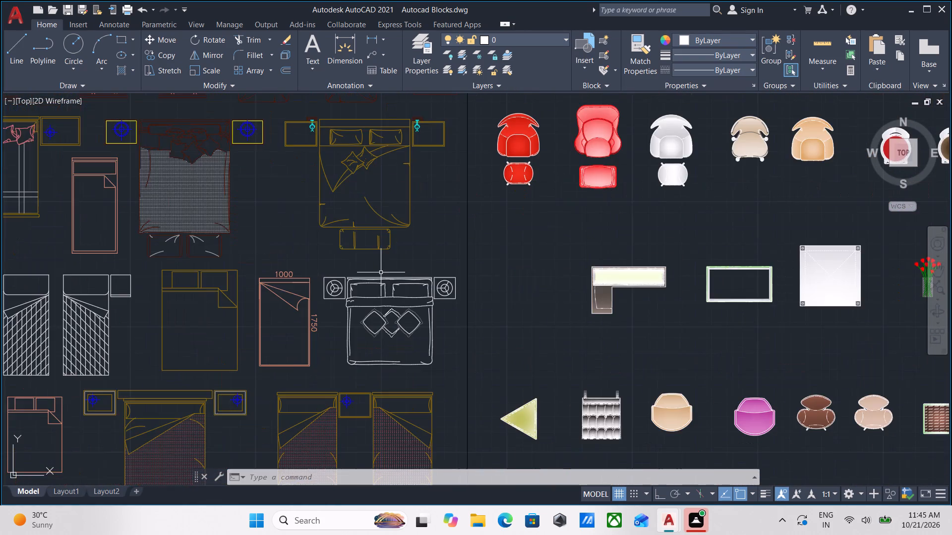
scroll(381, 272, "down", 1)
middle_click_drag(381, 272, 461, 228)
middle_click_drag(292, 225, 391, 311)
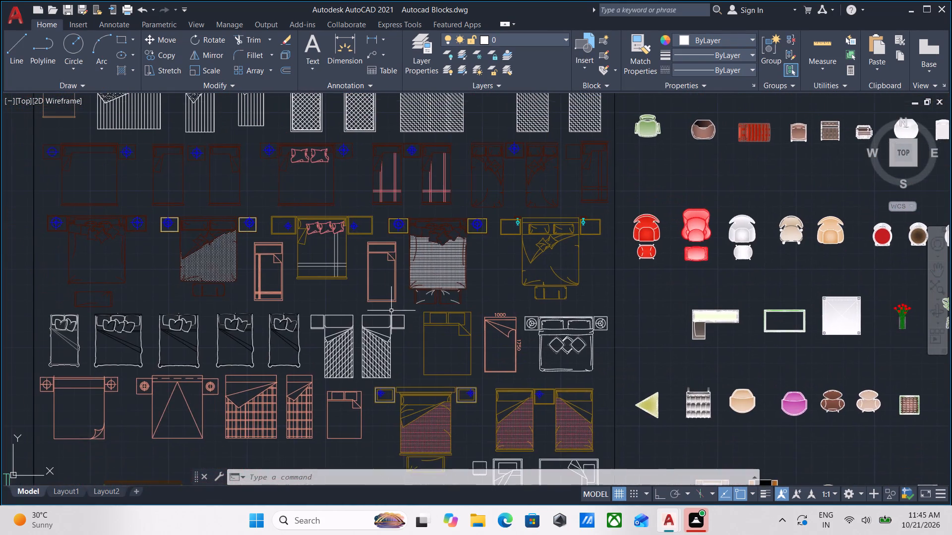
middle_click_drag(349, 265, 278, 464)
scroll(318, 316, "down", 2)
middle_click_drag(318, 316, 312, 442)
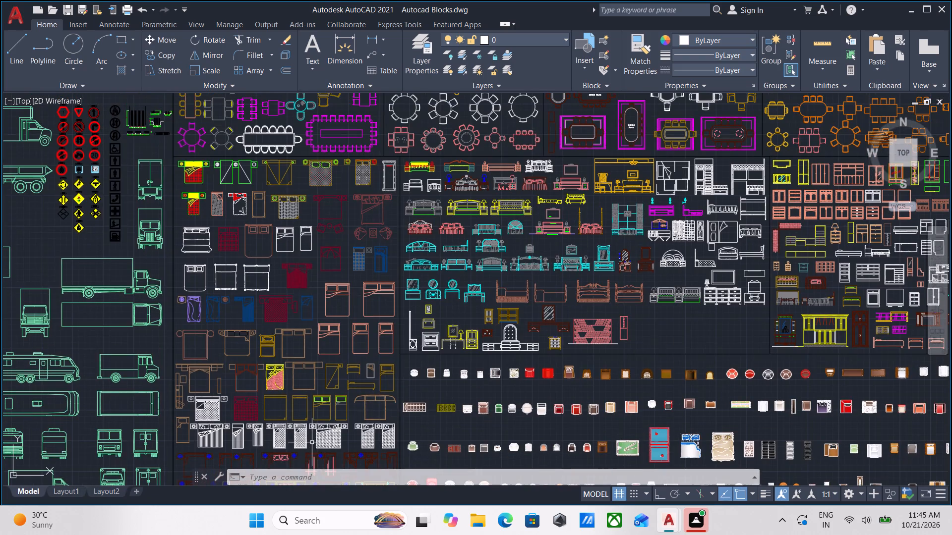
scroll(324, 293, "up", 2)
scroll(260, 289, "down", 2)
middle_click_drag(258, 289, 291, 288)
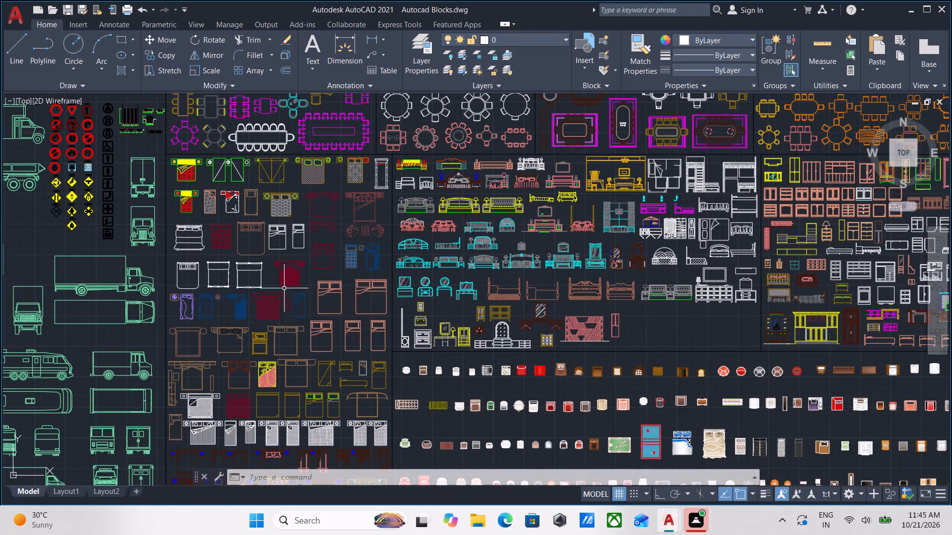
scroll(229, 278, "up", 2)
scroll(228, 278, "down", 2)
middle_click_drag(228, 278, 228, 378)
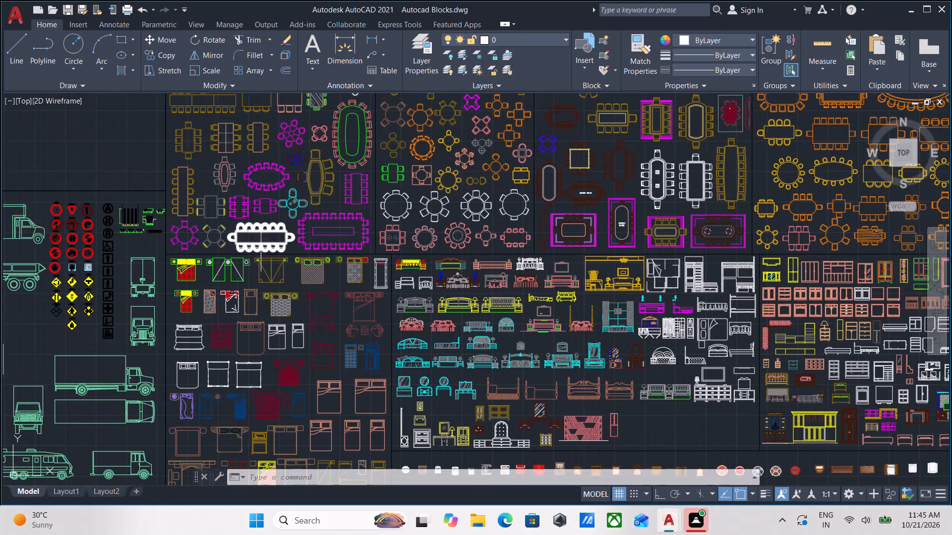
scroll(261, 248, "up", 2)
scroll(263, 291, "down", 1)
middle_click_drag(263, 291, 260, 238)
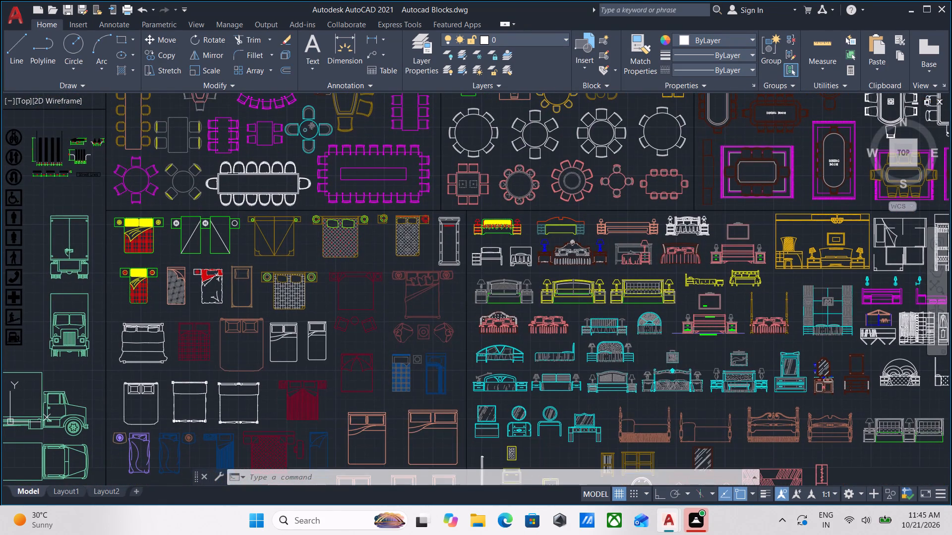
middle_click_drag(407, 300, 381, 187)
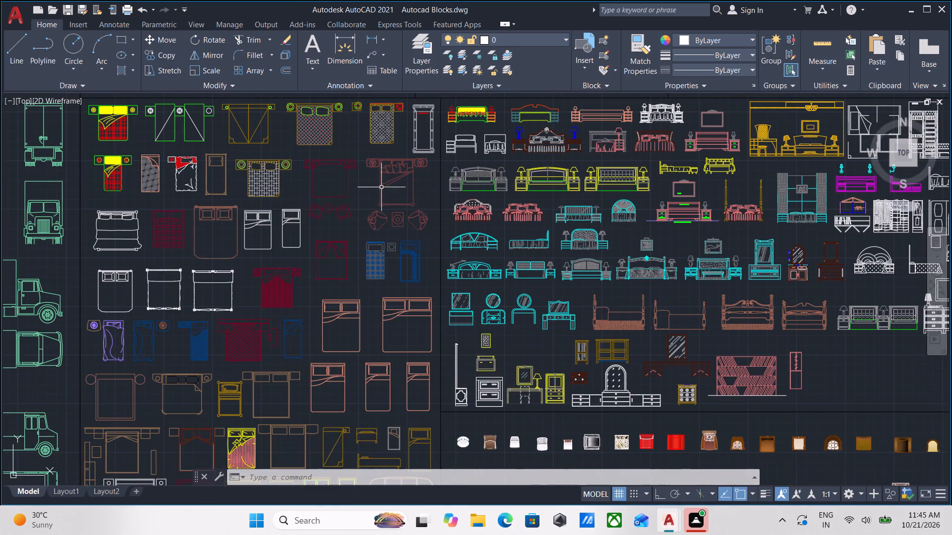
middle_click_drag(387, 305, 364, 197)
scroll(329, 314, "up", 2)
scroll(295, 314, "down", 1)
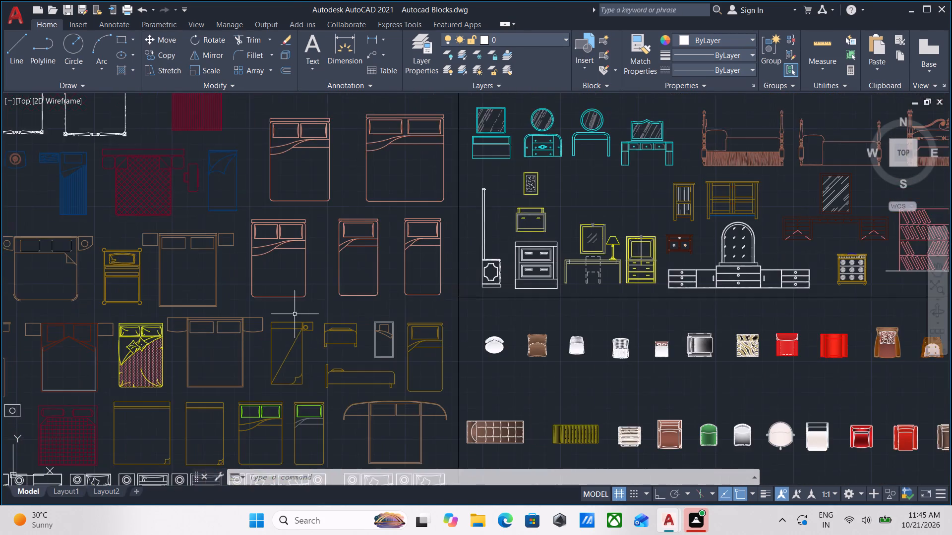
Go through the bed rows again, from the salmon double beds down to the white beds beside the sofa sets.
middle_click_drag(295, 314, 305, 231)
scroll(262, 305, "down", 2)
middle_click_drag(247, 309, 244, 256)
middle_click_drag(232, 347, 225, 304)
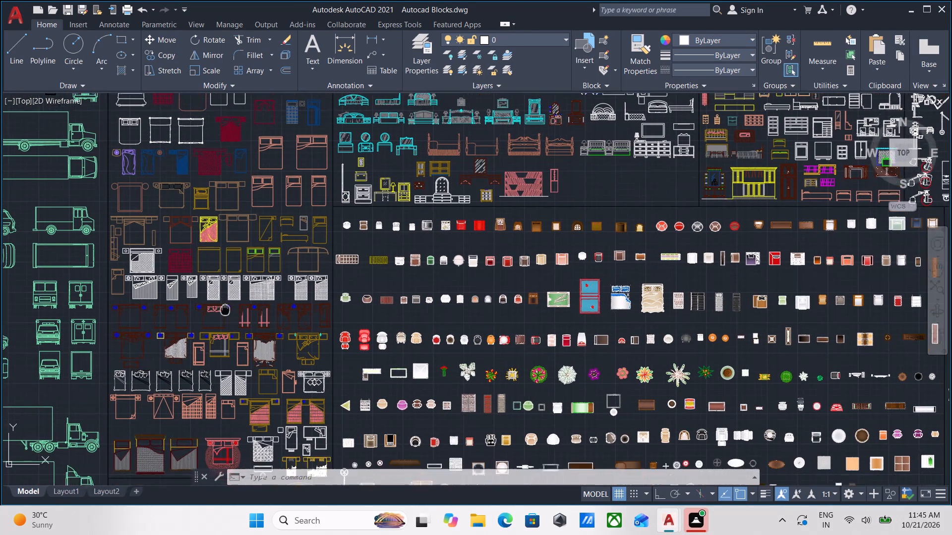
middle_click_drag(225, 304, 225, 264)
scroll(212, 355, "up", 2)
scroll(176, 364, "down", 2)
middle_click_drag(171, 361, 212, 234)
scroll(215, 318, "up", 1)
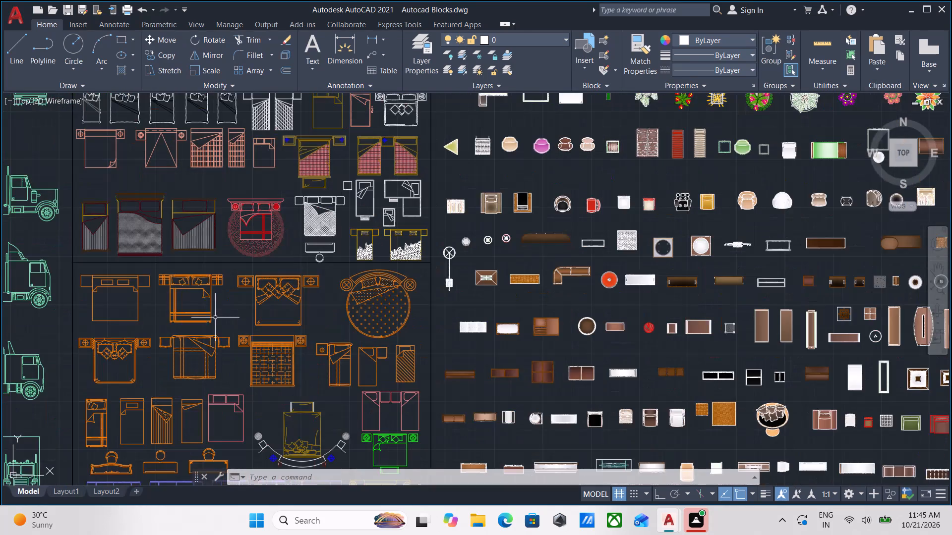
scroll(215, 318, "up", 1)
scroll(215, 318, "down", 1)
middle_click_drag(214, 305, 236, 227)
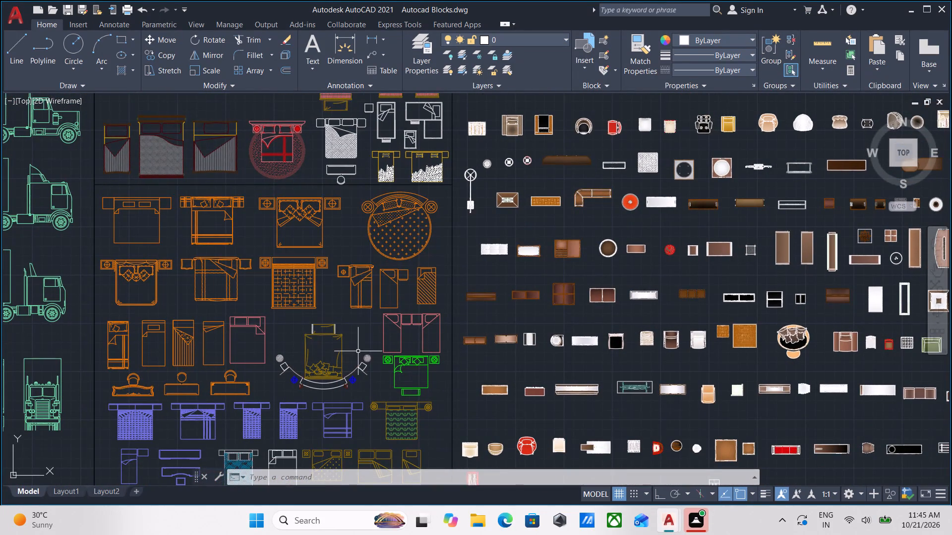
middle_click_drag(358, 351, 356, 189)
middle_click_drag(360, 330, 366, 234)
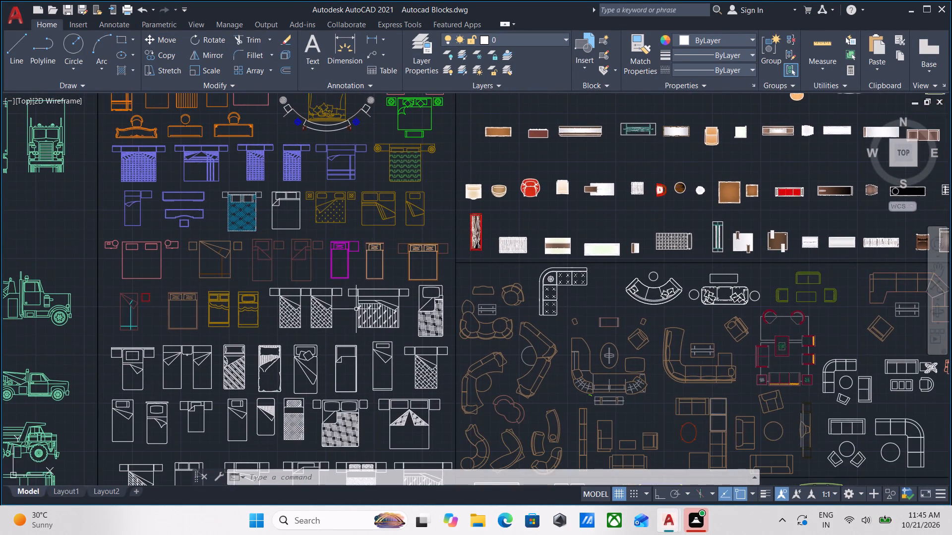
scroll(293, 324, "down", 1)
middle_click_drag(266, 324, 285, 183)
scroll(343, 336, "down", 1)
middle_click_drag(341, 336, 338, 254)
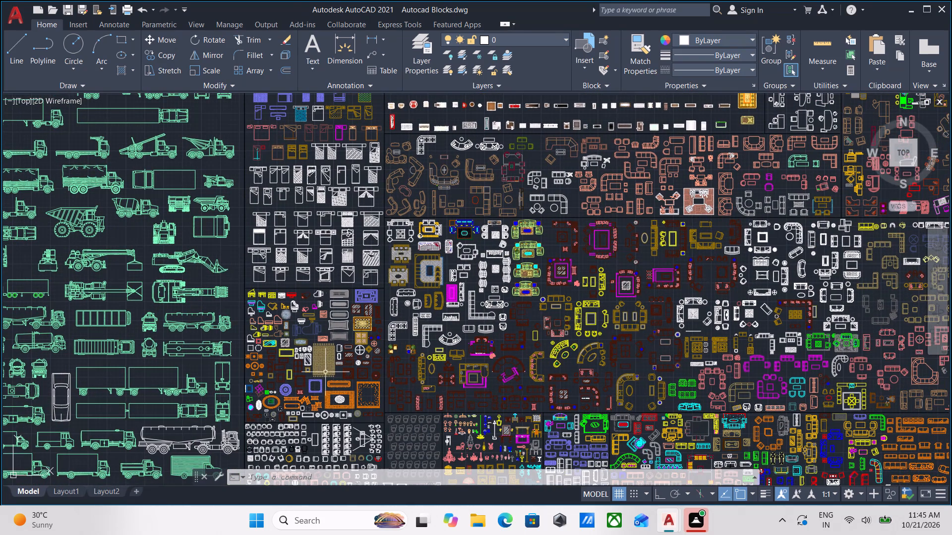
Copy the violet double bed with two bedside tables, beside the green-patterned bed, to the clipboard.
scroll(313, 317, "up", 2)
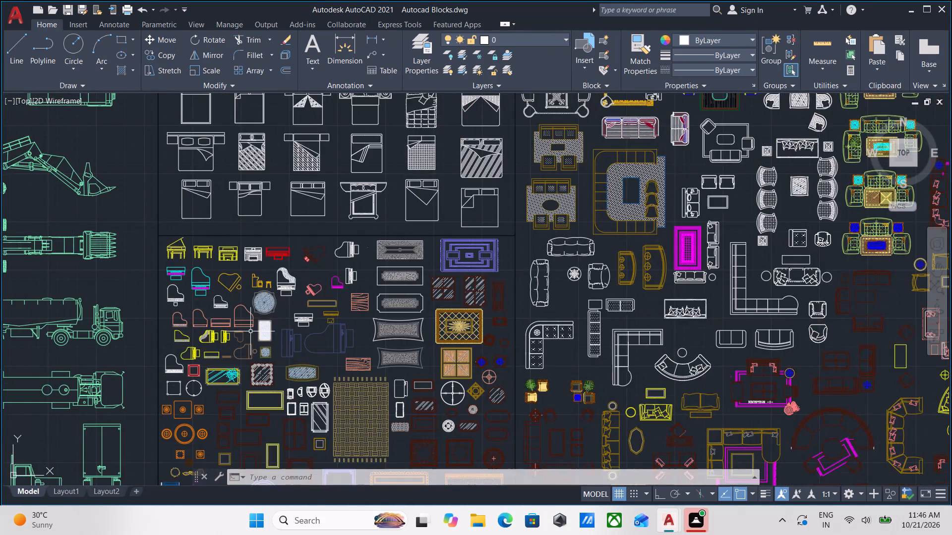
scroll(247, 331, "up", 3)
scroll(245, 335, "down", 2)
middle_click_drag(256, 343, 264, 438)
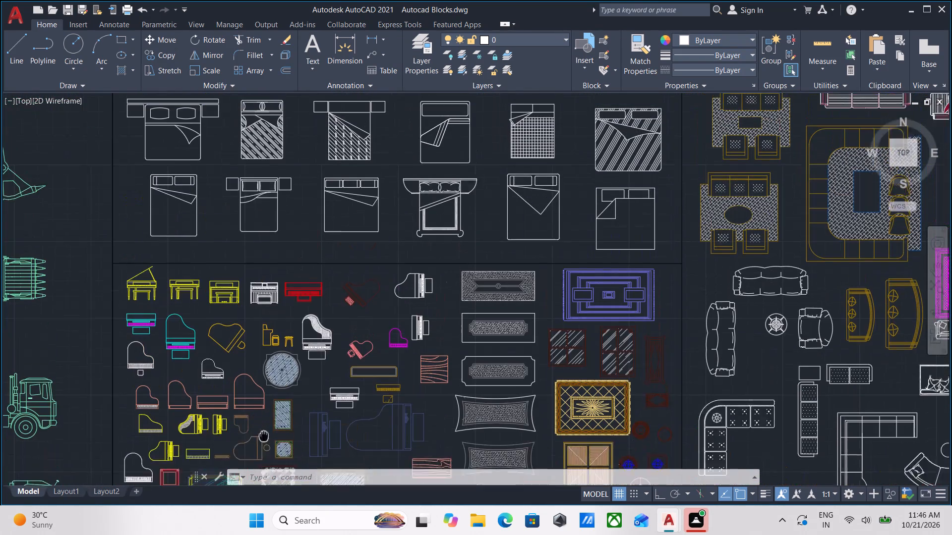
middle_click_drag(264, 438, 264, 440)
middle_click_drag(327, 339, 320, 433)
middle_click_drag(311, 365, 314, 492)
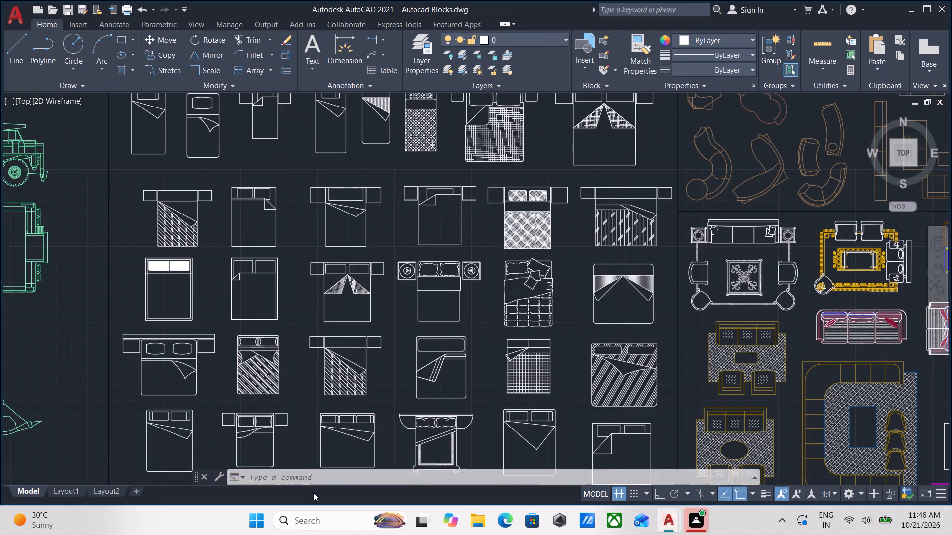
middle_click_drag(304, 365, 299, 485)
middle_click_drag(320, 370, 308, 486)
middle_click_drag(334, 418, 329, 463)
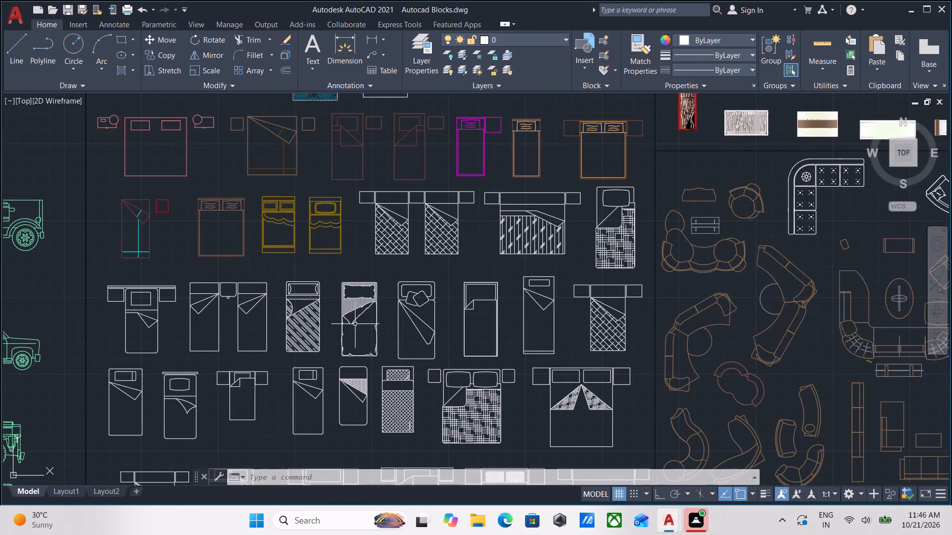
middle_click_drag(356, 330, 314, 452)
middle_click_drag(316, 334, 286, 462)
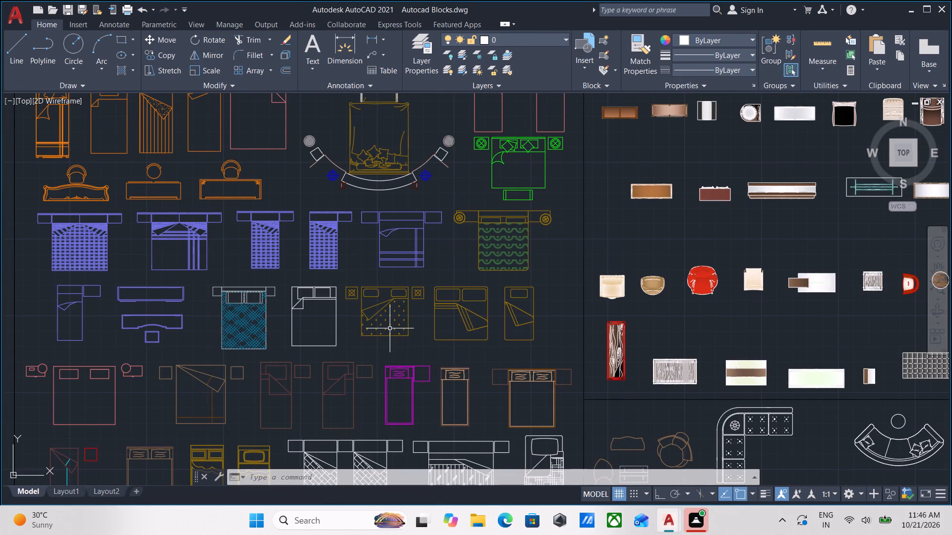
scroll(454, 259, "up", 2)
left_click(423, 290)
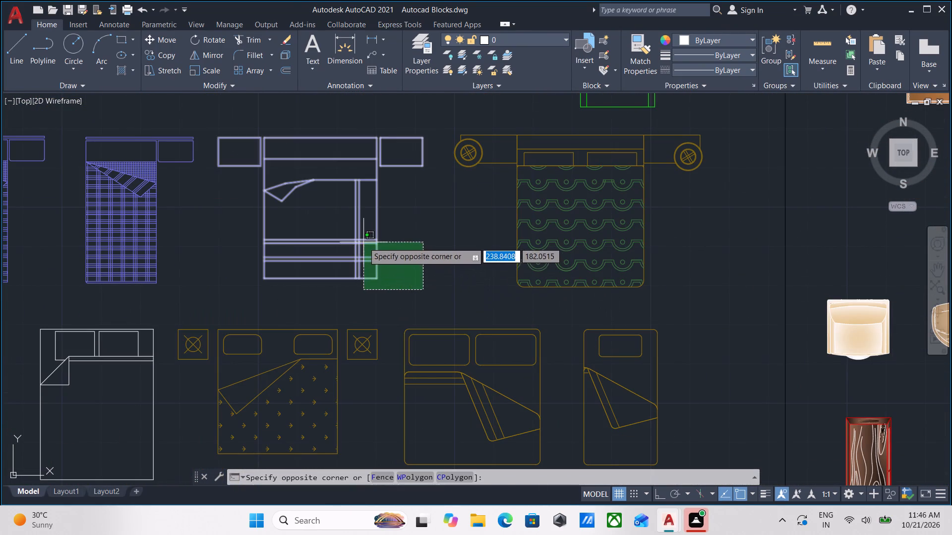
left_click(362, 242)
key("ctrl+c")
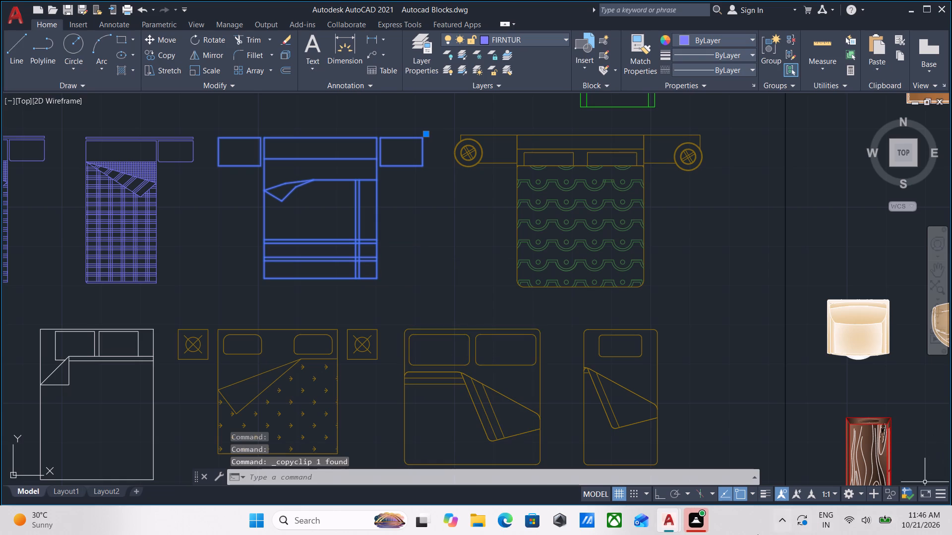
Examine the sofa blocks south of the rendered furniture, from the brown sets to the salmon corner sofas.
scroll(562, 310, "down", 2)
middle_click_drag(550, 312, 384, 470)
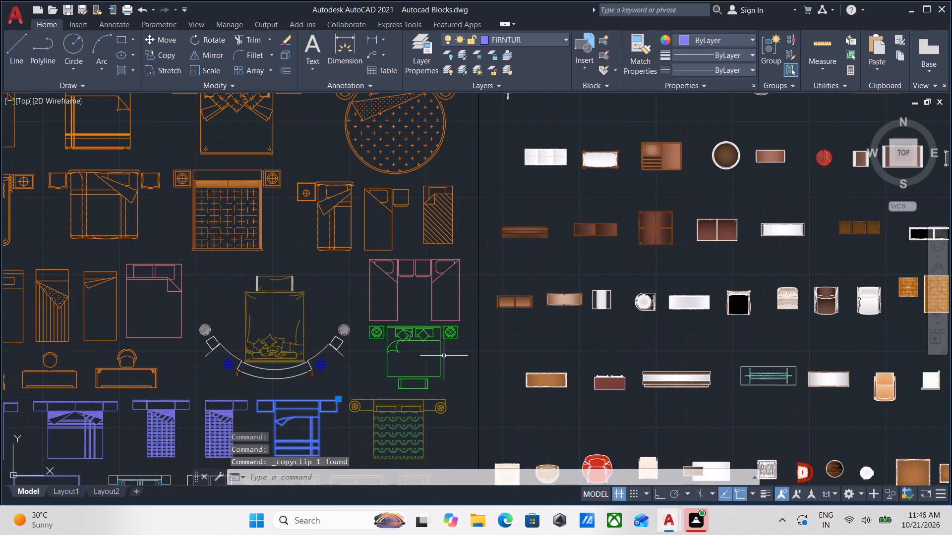
scroll(470, 329, "down", 2)
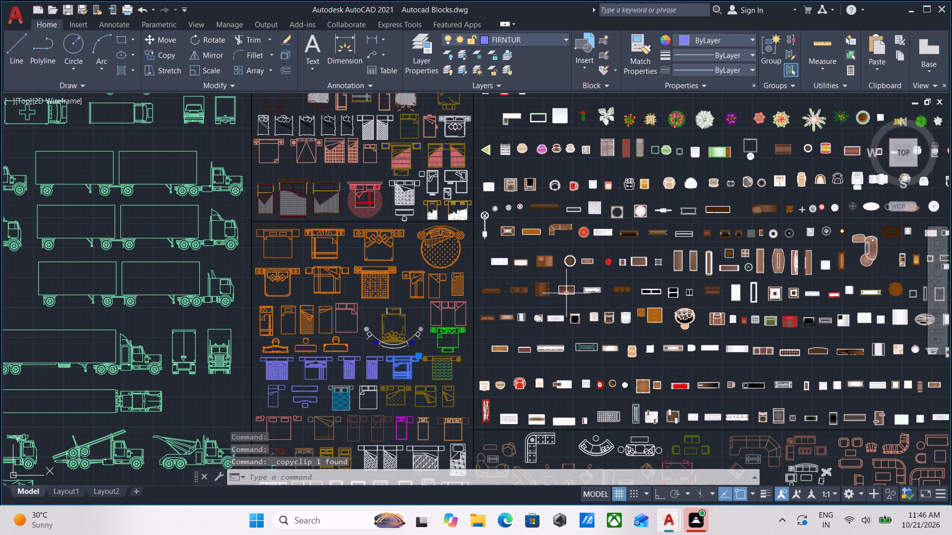
scroll(583, 288, "down", 1)
middle_click_drag(582, 290, 611, 133)
middle_click_drag(628, 224, 445, 279)
scroll(531, 329, "up", 2)
scroll(532, 329, "down", 1)
middle_click_drag(532, 328, 545, 217)
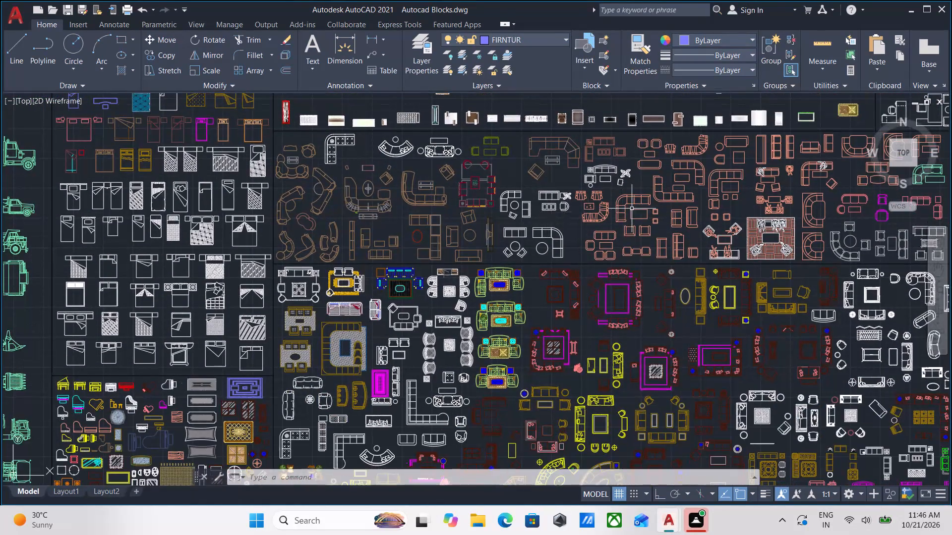
middle_click_drag(632, 209, 480, 230)
scroll(664, 243, "up", 1)
scroll(638, 219, "down", 1)
middle_click_drag(636, 221, 582, 288)
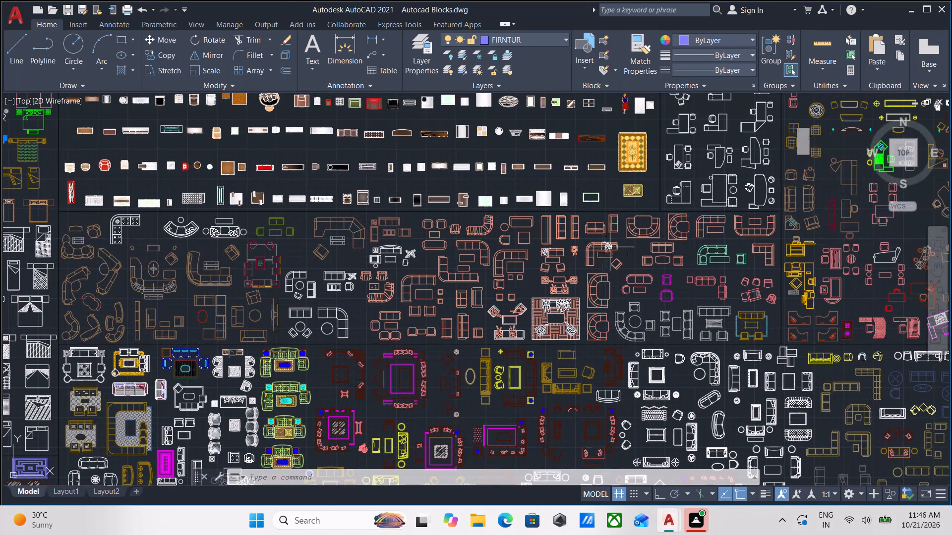
scroll(476, 283, "up", 1)
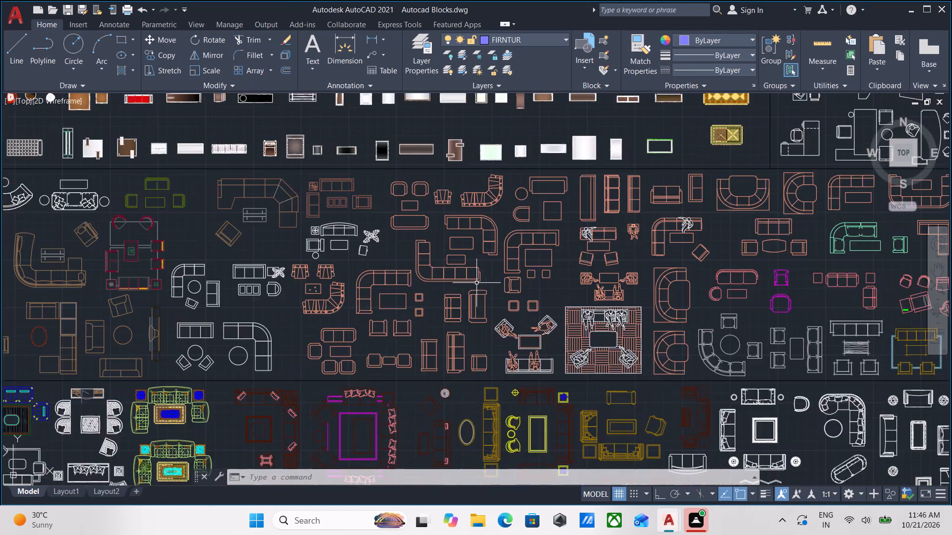
scroll(476, 283, "up", 1)
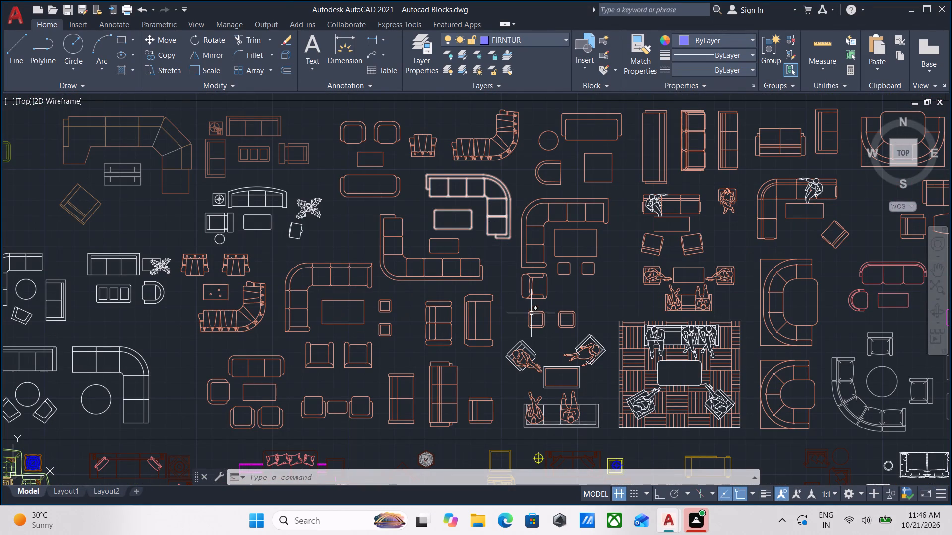
middle_click_drag(549, 262, 320, 253)
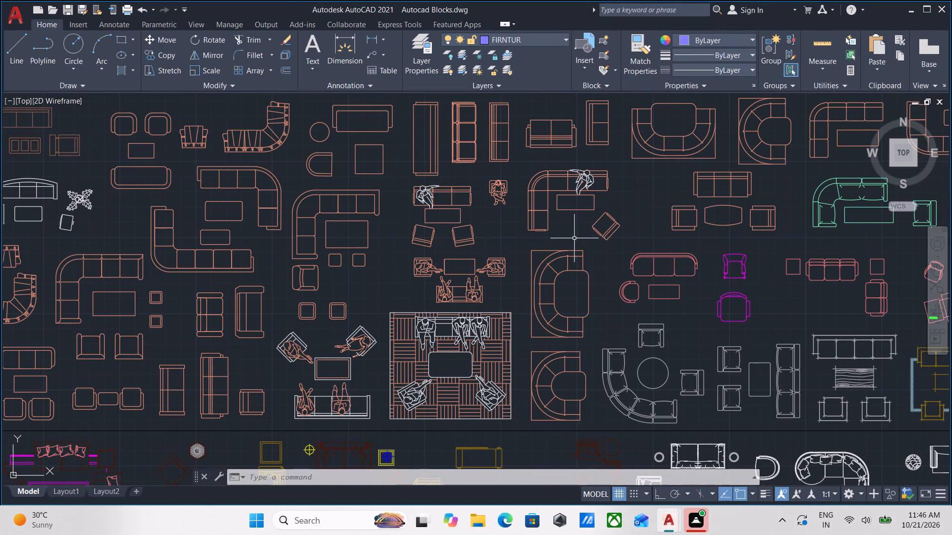
Compare the salmon sofas and neighbouring office desks with the brown sofa sets beside the white beds.
scroll(639, 233, "down", 1)
scroll(680, 268, "down", 1)
middle_click_drag(665, 255, 607, 222)
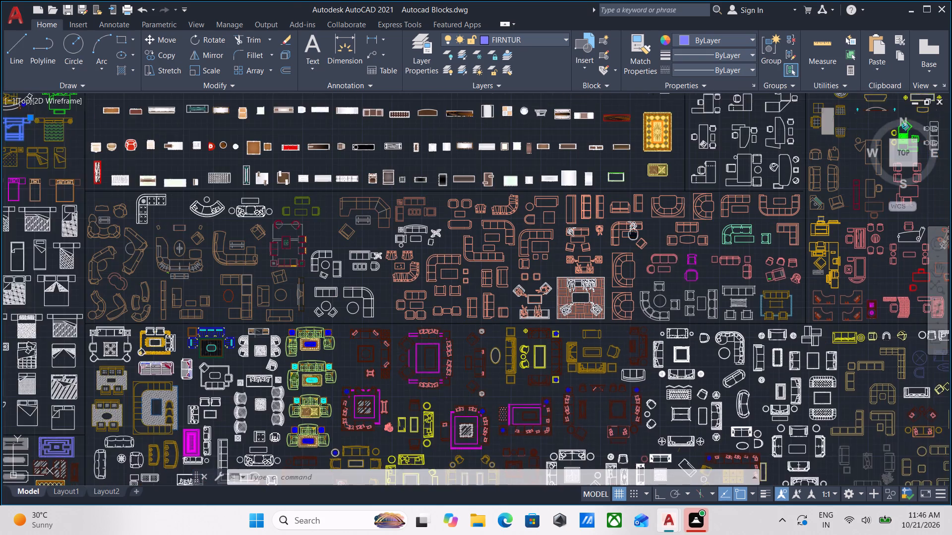
middle_click_drag(607, 222, 480, 195)
middle_click_drag(482, 198, 447, 275)
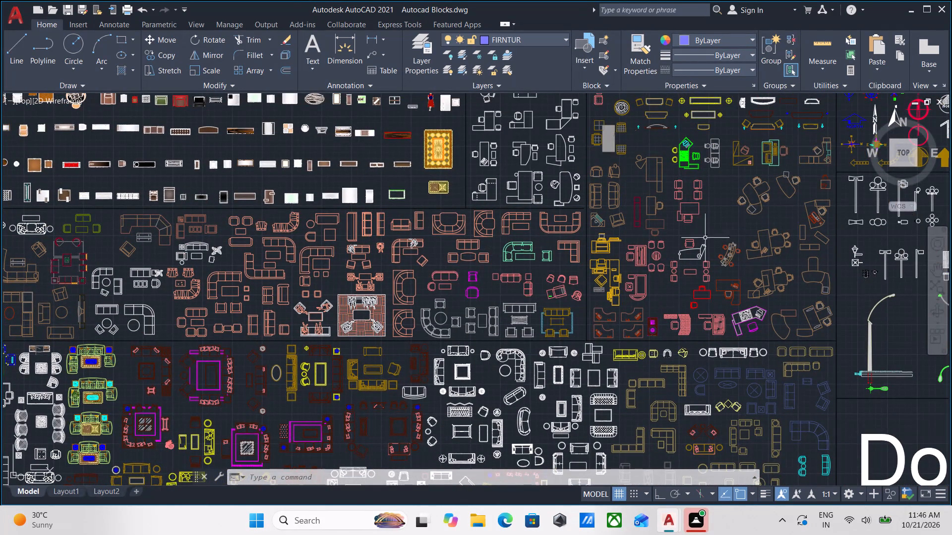
middle_click_drag(723, 225, 802, 240)
middle_click_drag(202, 315, 452, 266)
scroll(280, 297, "up", 1)
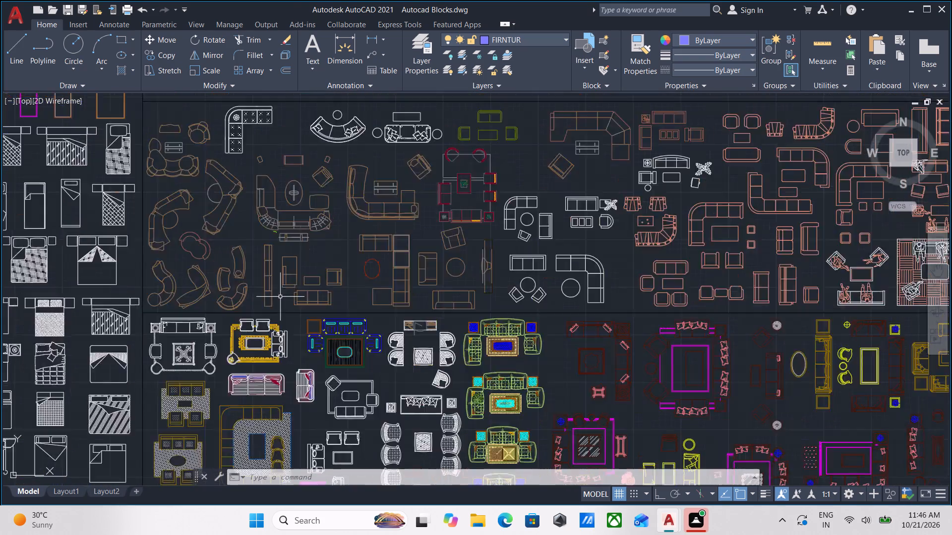
scroll(280, 297, "up", 1)
scroll(503, 200, "up", 1)
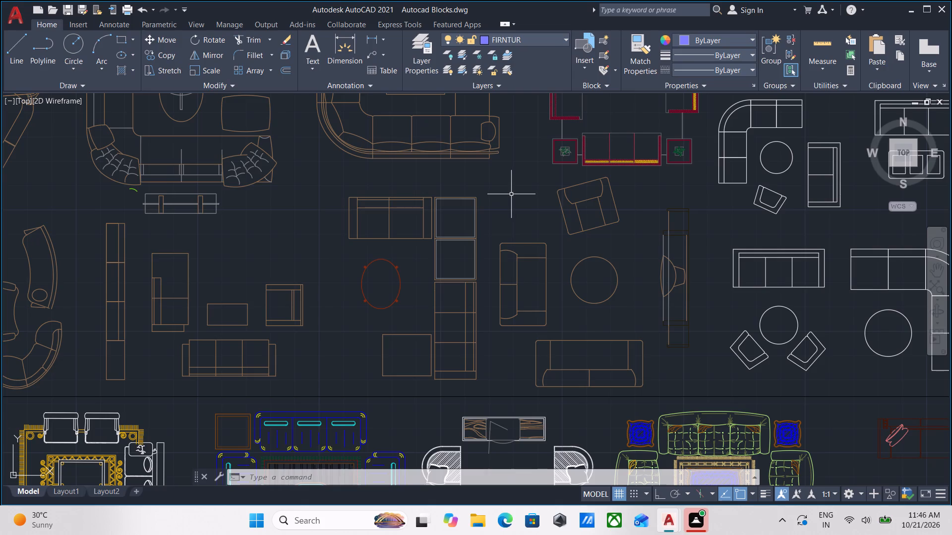
Go through the white, salmon and green sofa sets again, across to the office desk blocks.
scroll(511, 195, "down", 1)
middle_click_drag(511, 195, 418, 225)
scroll(527, 220, "down", 1)
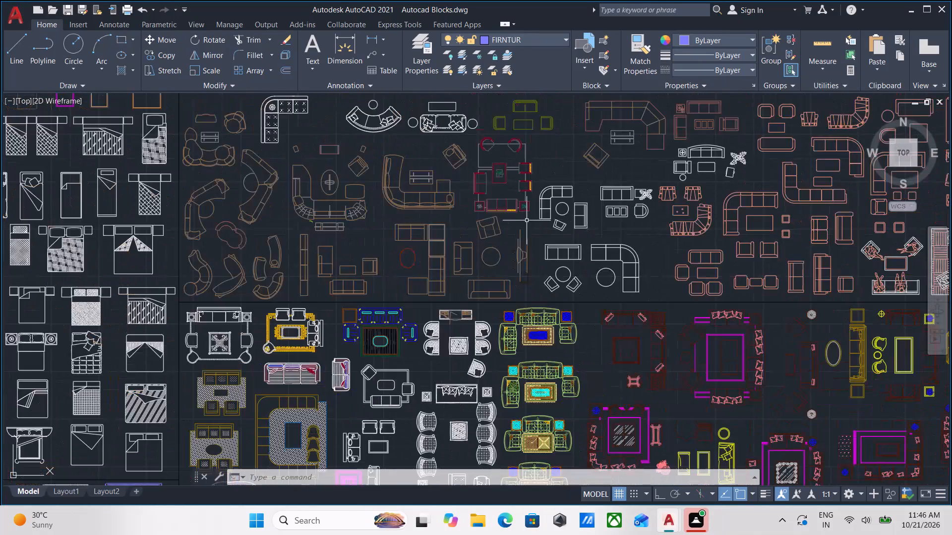
scroll(527, 220, "down", 1)
middle_click_drag(526, 221, 440, 279)
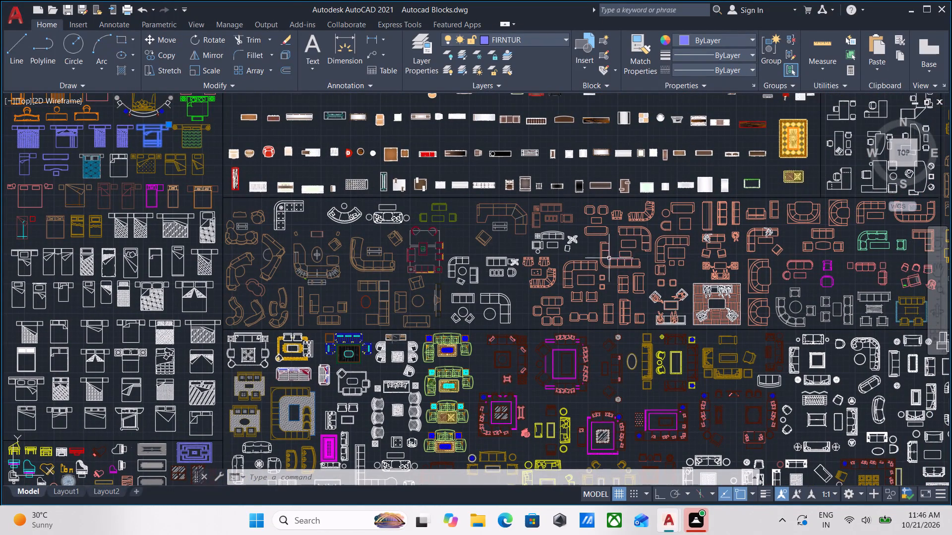
scroll(648, 272, "up", 1)
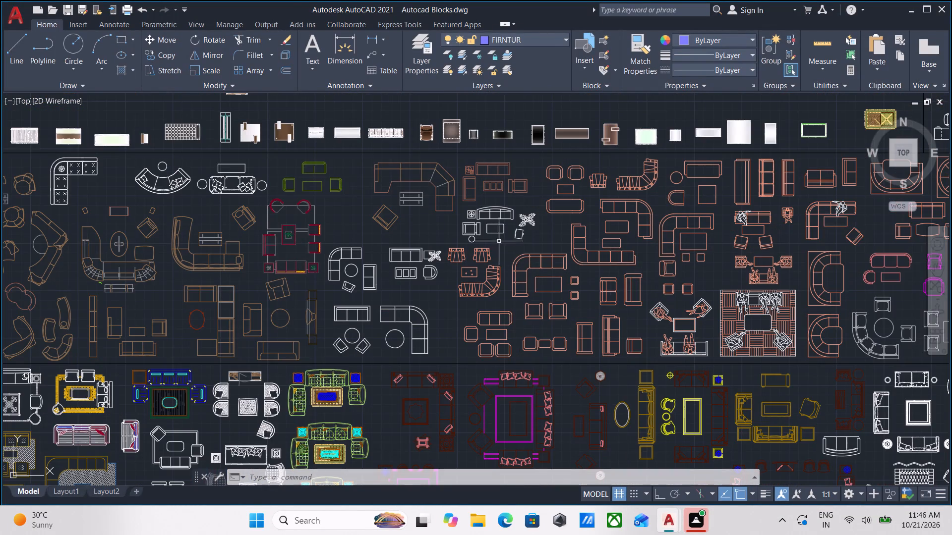
middle_click_drag(499, 241, 370, 243)
middle_click_drag(472, 242, 373, 238)
middle_click_drag(685, 238, 490, 235)
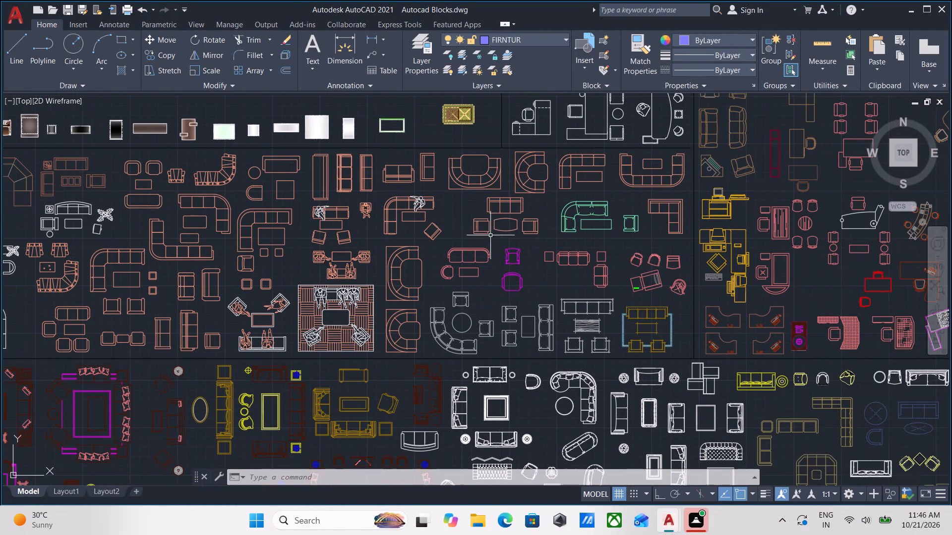
scroll(566, 263, "up", 1)
scroll(566, 261, "down", 2)
middle_click_drag(566, 261, 468, 188)
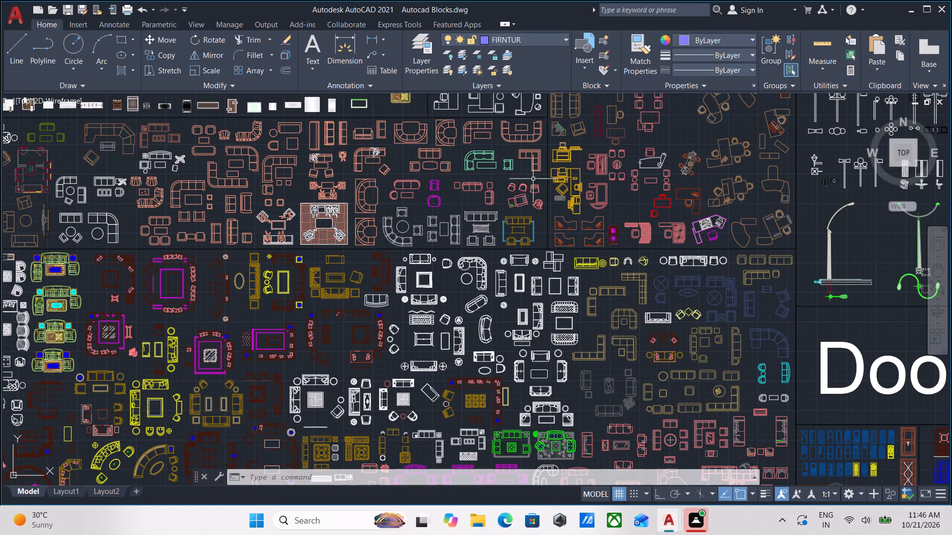
middle_click_drag(535, 177, 412, 317)
scroll(302, 291, "up", 1)
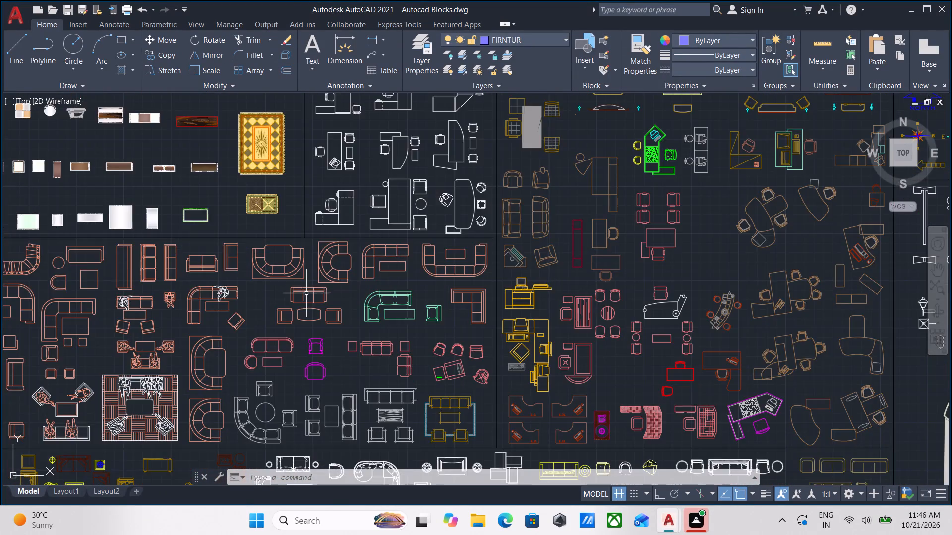
Add the white L-shaped sofa with a rounded end to the selected violet bed and copy both to the clipboard.
scroll(306, 293, "down", 1)
middle_click_drag(306, 293, 462, 206)
middle_click_drag(417, 274, 513, 140)
scroll(403, 250, "down", 1)
middle_click_drag(406, 242, 487, 163)
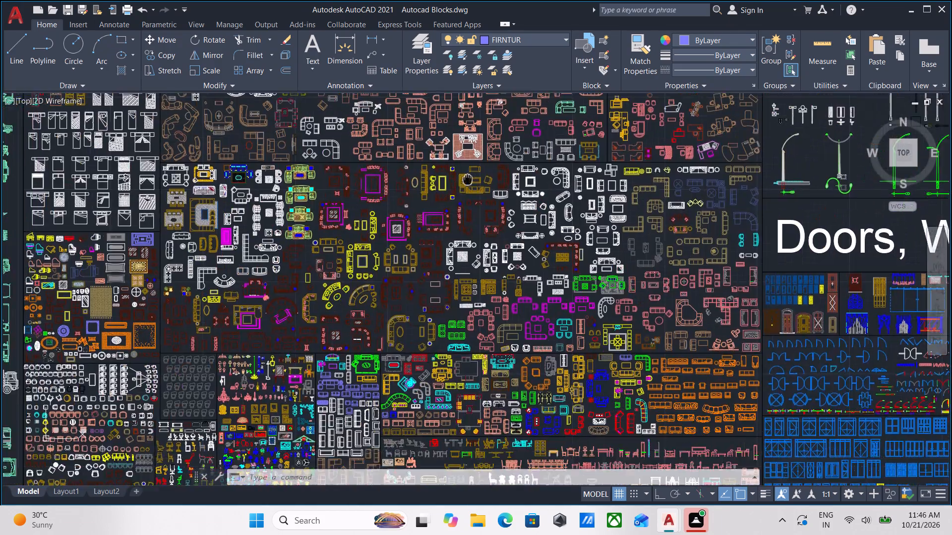
middle_click_drag(487, 163, 511, 147)
scroll(261, 207, "up", 3)
scroll(301, 205, "up", 1)
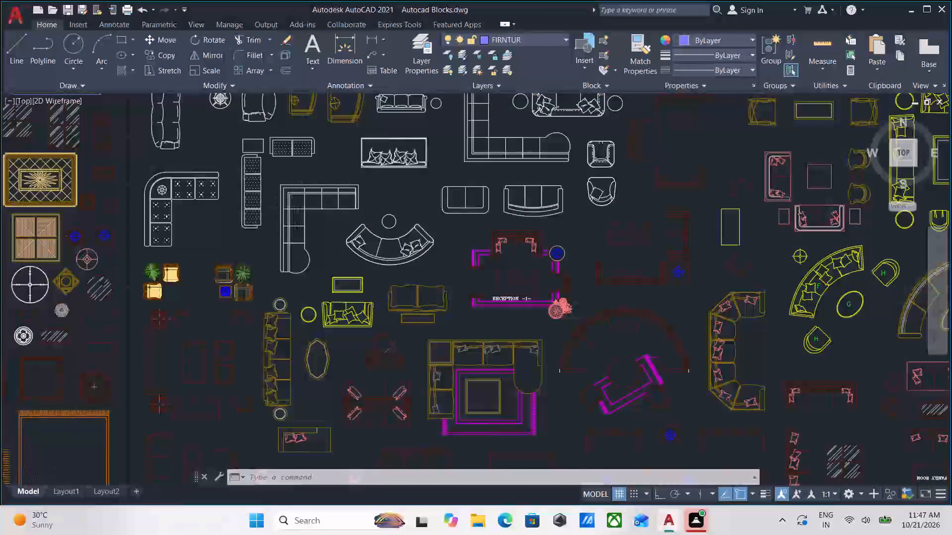
scroll(301, 205, "up", 1)
scroll(305, 205, "down", 2)
middle_click_drag(314, 221, 337, 259)
left_click(340, 261)
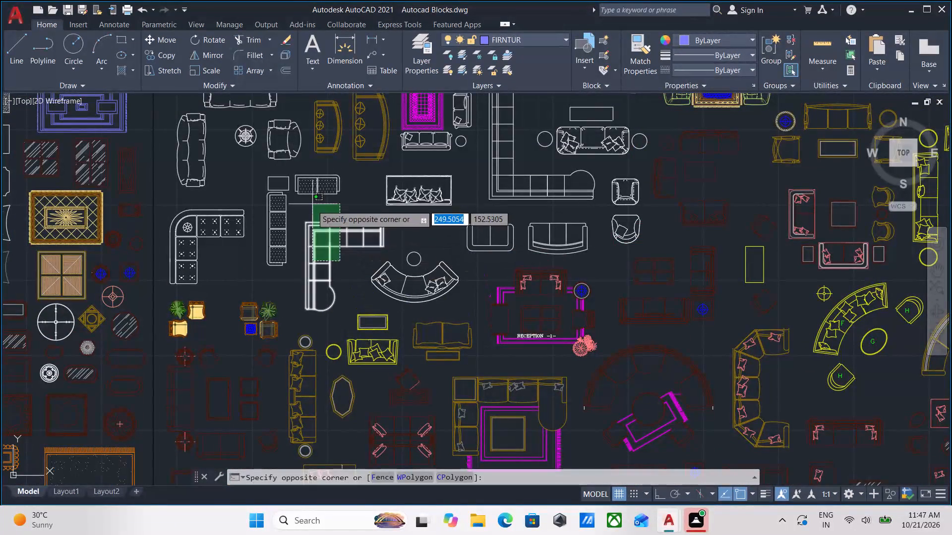
left_click(312, 219)
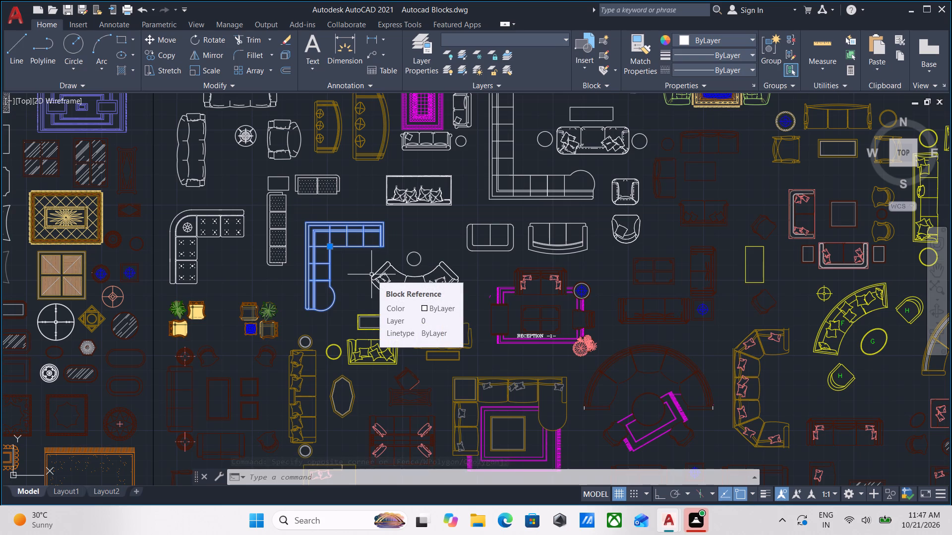
key("ctrl+c")
Look through the block library from the sofa sets north past the beds to the dining tables and cabinets.
scroll(297, 272, "down", 2)
middle_click_drag(296, 272, 297, 319)
scroll(246, 274, "up", 3)
scroll(256, 271, "down", 1)
middle_click_drag(256, 271, 245, 300)
scroll(246, 299, "down", 1)
middle_click_drag(245, 300, 225, 324)
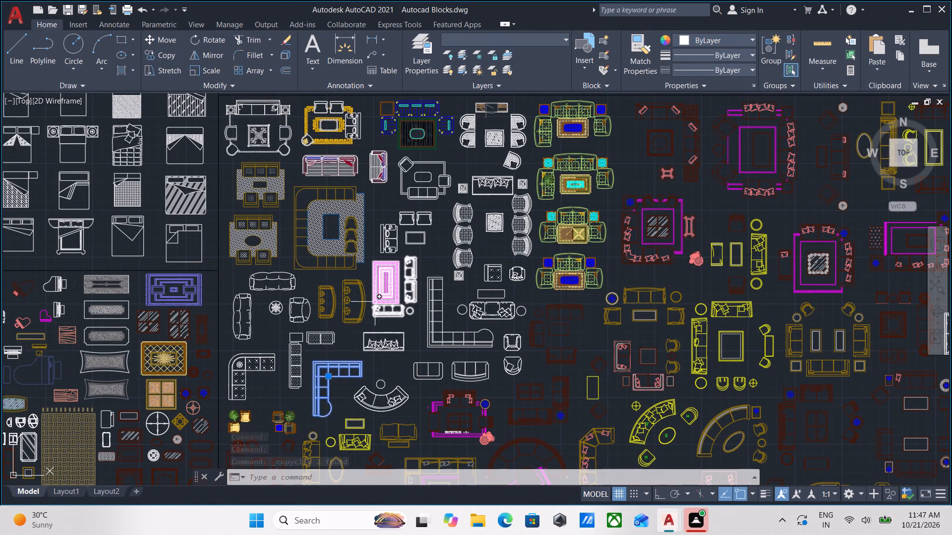
scroll(384, 311, "down", 1)
middle_click_drag(384, 311, 300, 436)
middle_click_drag(386, 265, 317, 382)
middle_click_drag(368, 258, 328, 398)
middle_click_drag(366, 264, 315, 386)
scroll(421, 238, "down", 3)
middle_click_drag(421, 238, 421, 241)
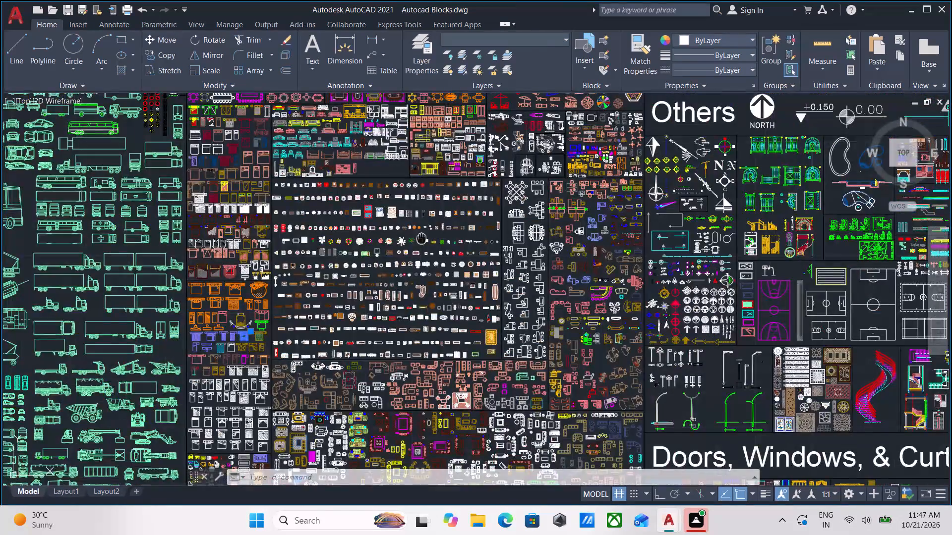
middle_click_drag(421, 241, 405, 365)
scroll(494, 207, "up", 3)
scroll(498, 235, "down", 1)
middle_click_drag(498, 235, 488, 251)
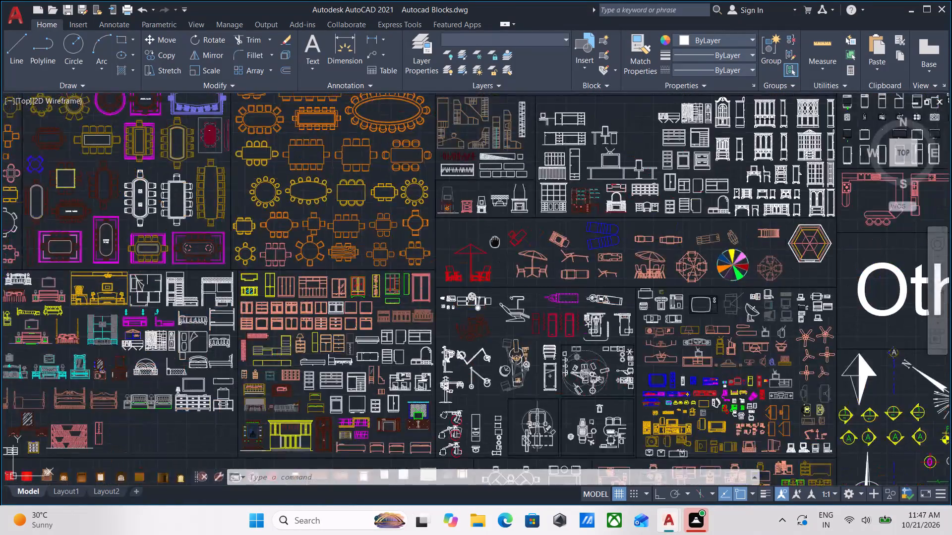
Examine the salmon kitchen counter layouts and cabinet elevations in the row between the appliance blocks and the Others heading.
middle_click_drag(488, 251, 416, 318)
scroll(629, 269, "up", 1)
scroll(616, 268, "down", 1)
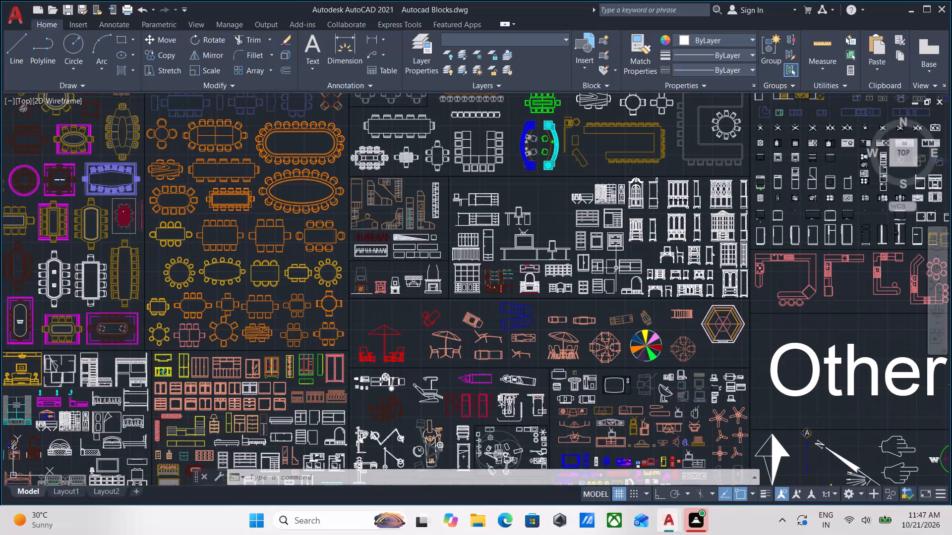
middle_click_drag(616, 268, 418, 389)
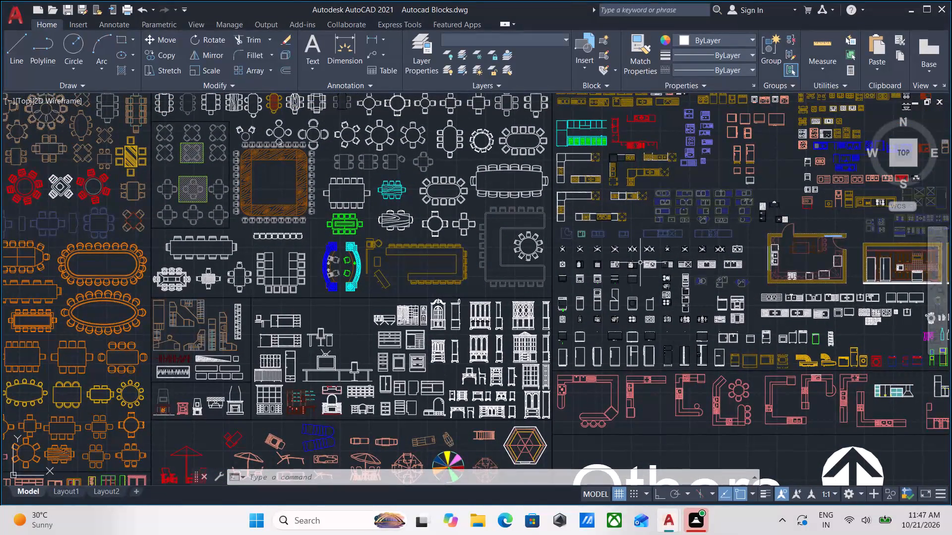
middle_click_drag(640, 263, 316, 241)
middle_click_drag(521, 357, 495, 238)
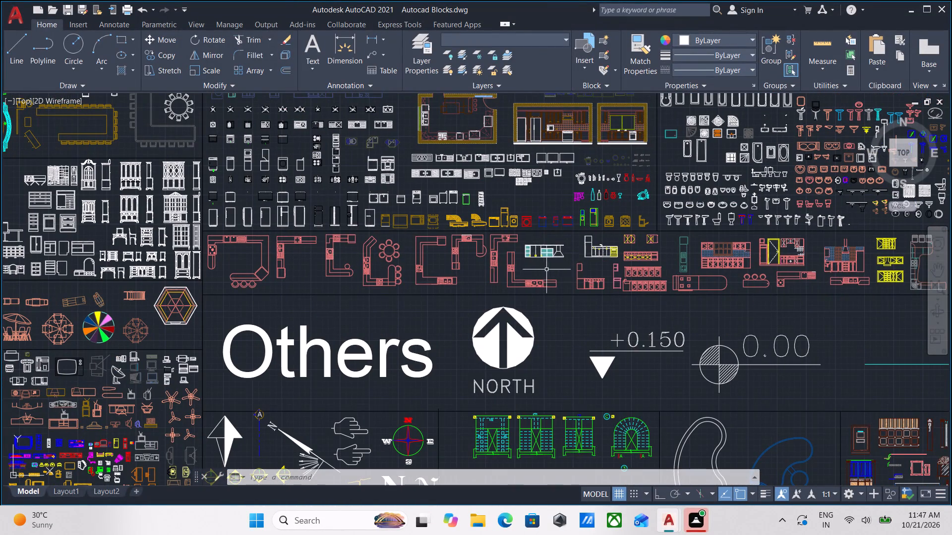
scroll(708, 283, "up", 1)
middle_click_drag(710, 281, 249, 261)
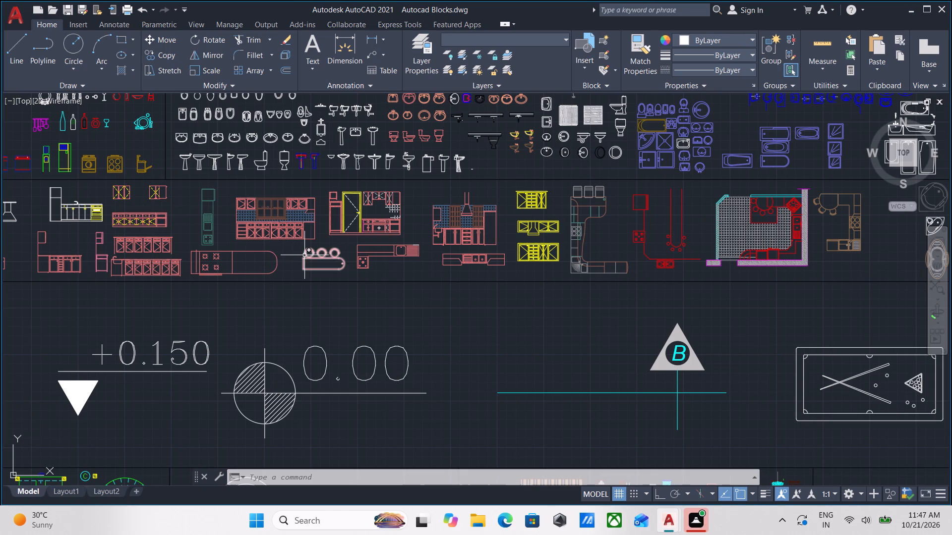
middle_click_drag(259, 265, 483, 244)
middle_click_drag(337, 261, 686, 327)
middle_click_drag(334, 294, 598, 262)
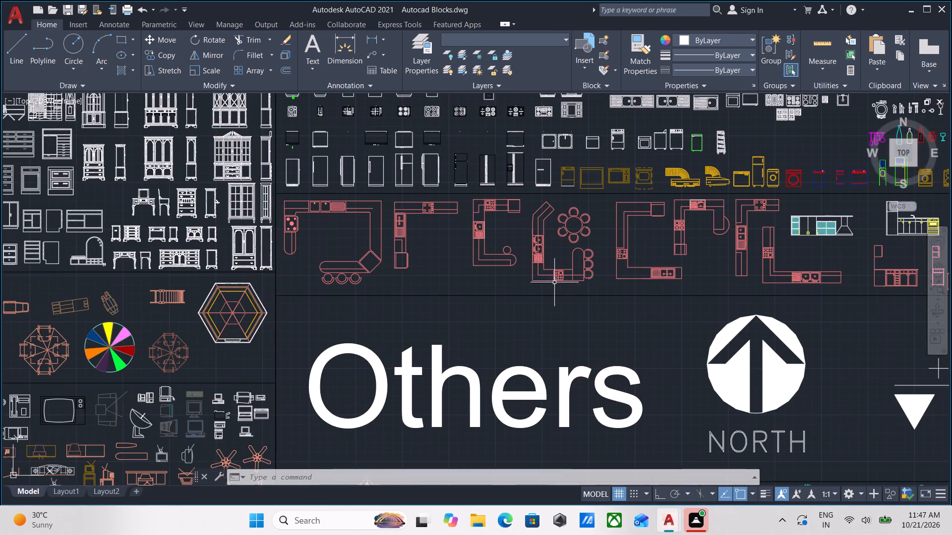
scroll(411, 267, "up", 1)
middle_click_drag(420, 260, 421, 304)
scroll(420, 260, "down", 1)
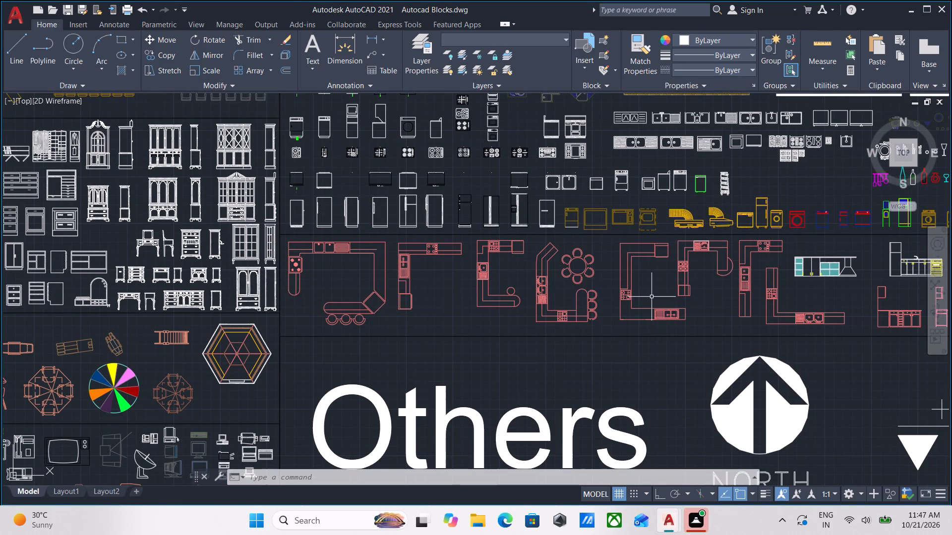
middle_click_drag(615, 304, 533, 297)
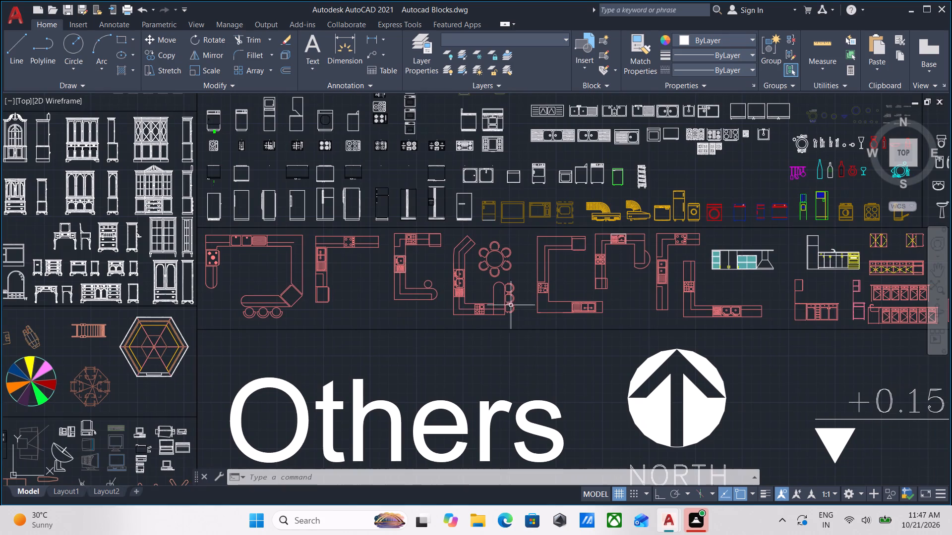
middle_click_drag(617, 306, 350, 282)
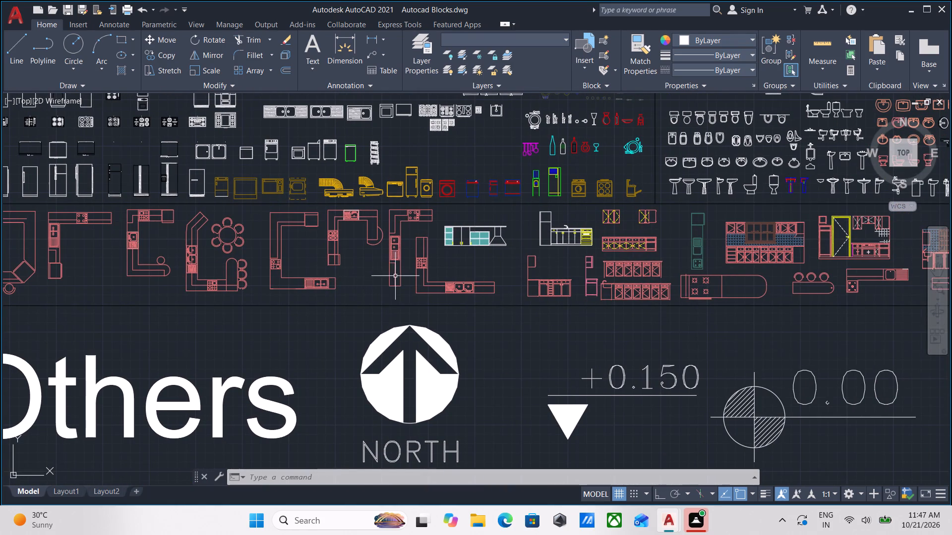
middle_click_drag(407, 301, 645, 321)
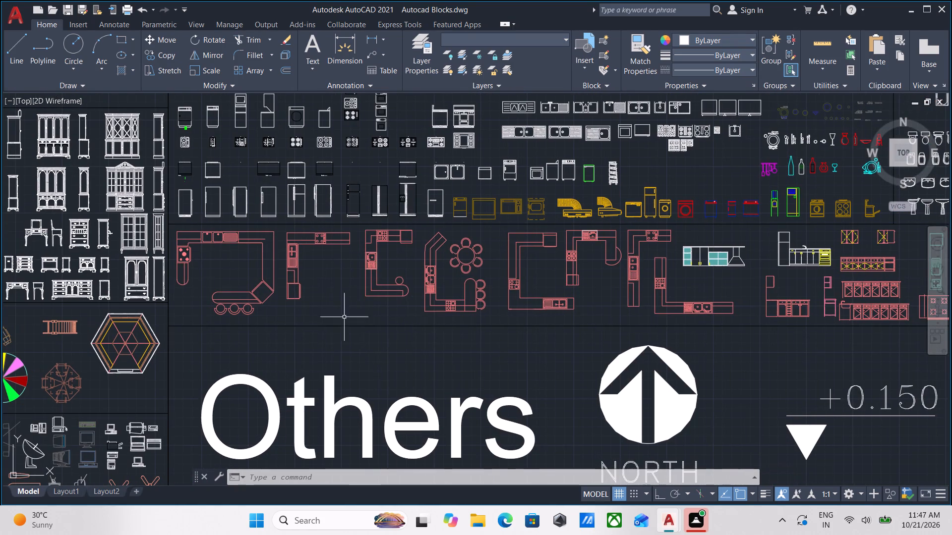
Select the small salmon L-shaped kitchen counter, second in the row, and copy it to the clipboard with the other selected furniture.
left_click(326, 259)
left_click(291, 237)
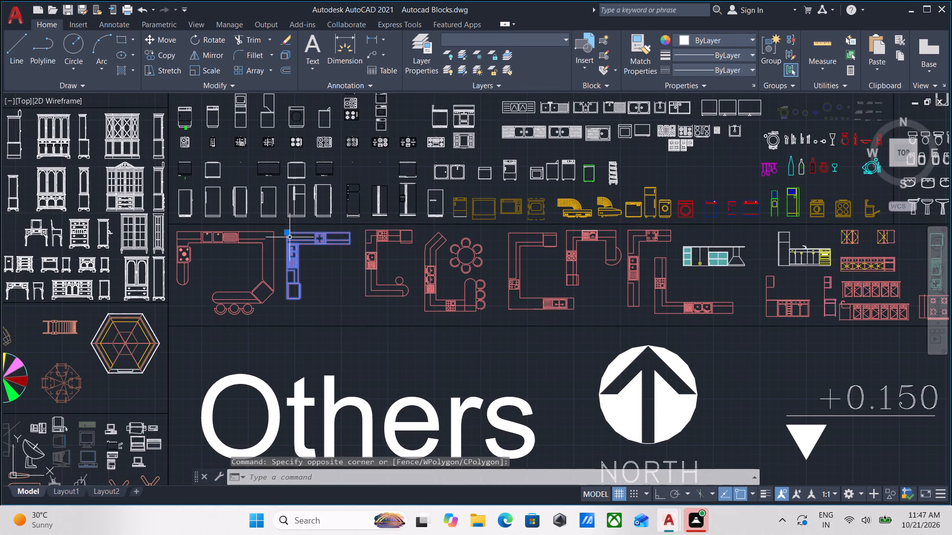
key("ctrl+c")
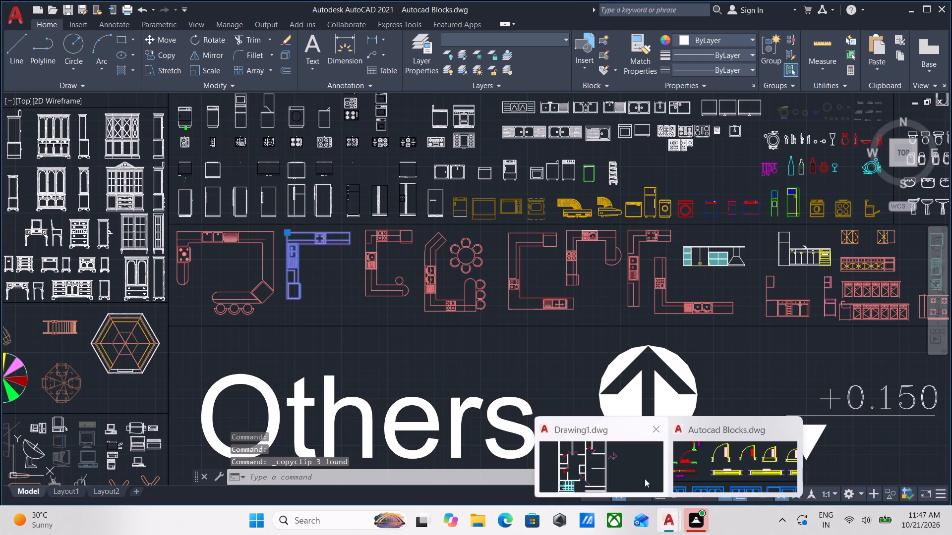
Switch to Drawing1 and paste the copied bed, sofa and kitchen counter in the empty area northeast of the floor plan.
left_click(627, 463)
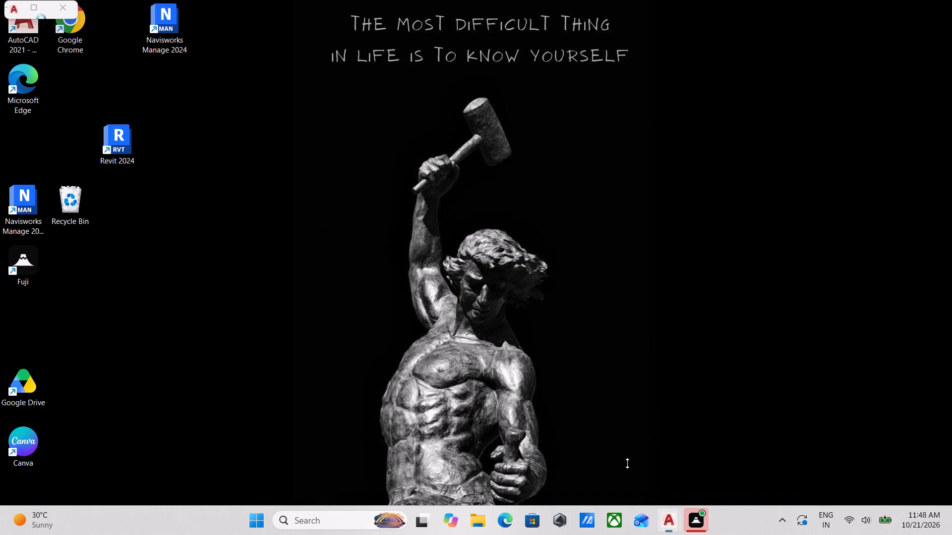
scroll(530, 262, "down", 2)
middle_click_drag(528, 274, 526, 348)
scroll(530, 293, "up", 2)
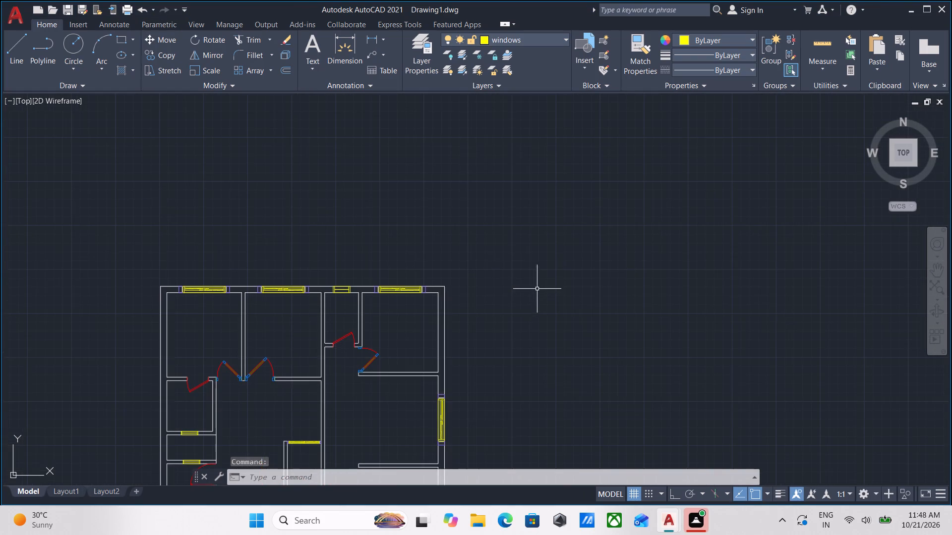
middle_click_drag(537, 289, 392, 315)
scroll(405, 318, "up", 1)
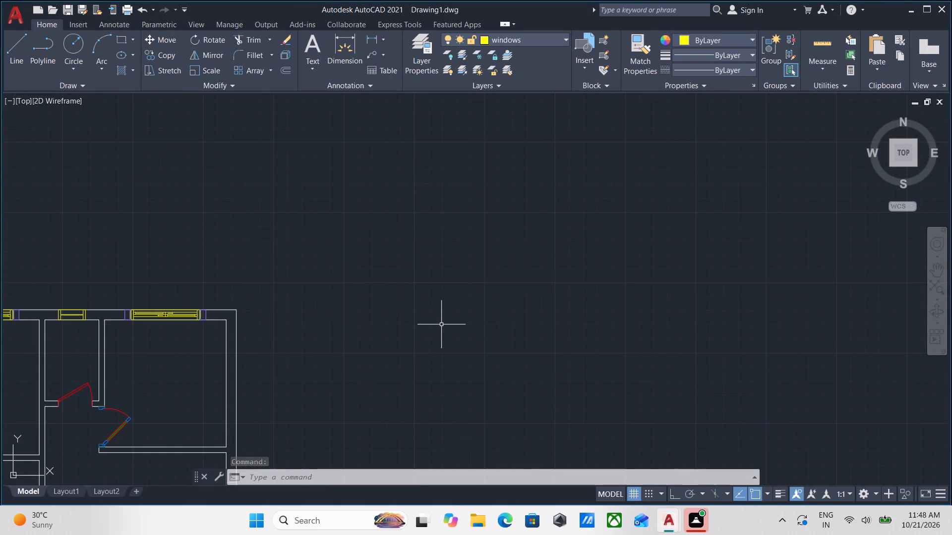
key("ctrl+v")
left_click(505, 240)
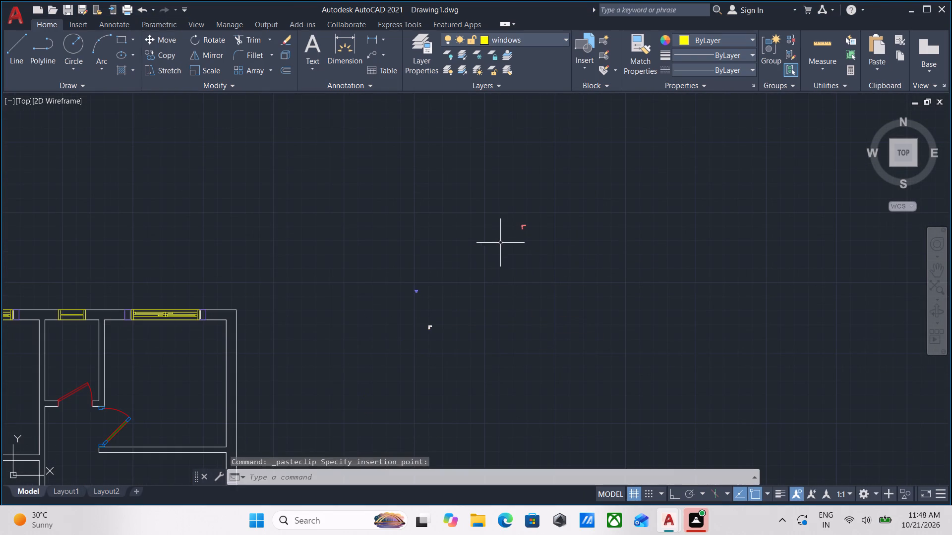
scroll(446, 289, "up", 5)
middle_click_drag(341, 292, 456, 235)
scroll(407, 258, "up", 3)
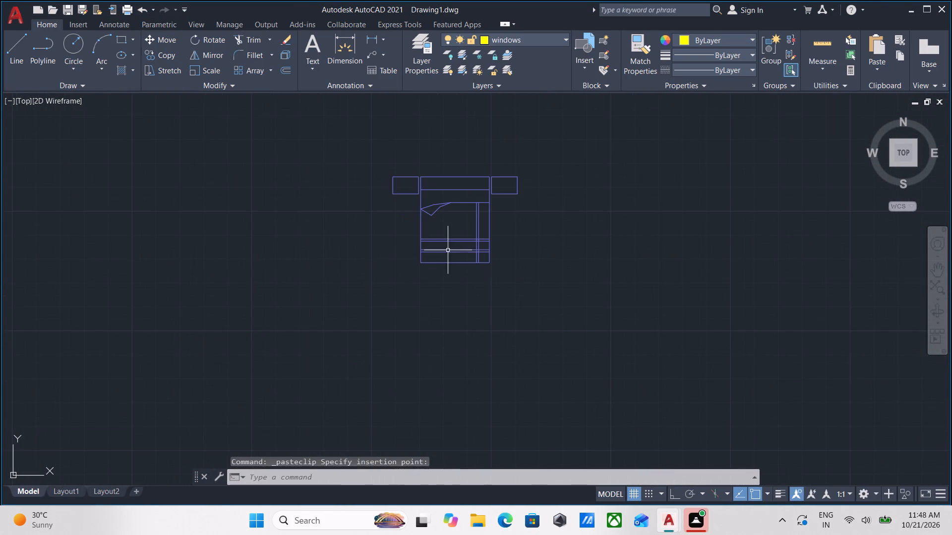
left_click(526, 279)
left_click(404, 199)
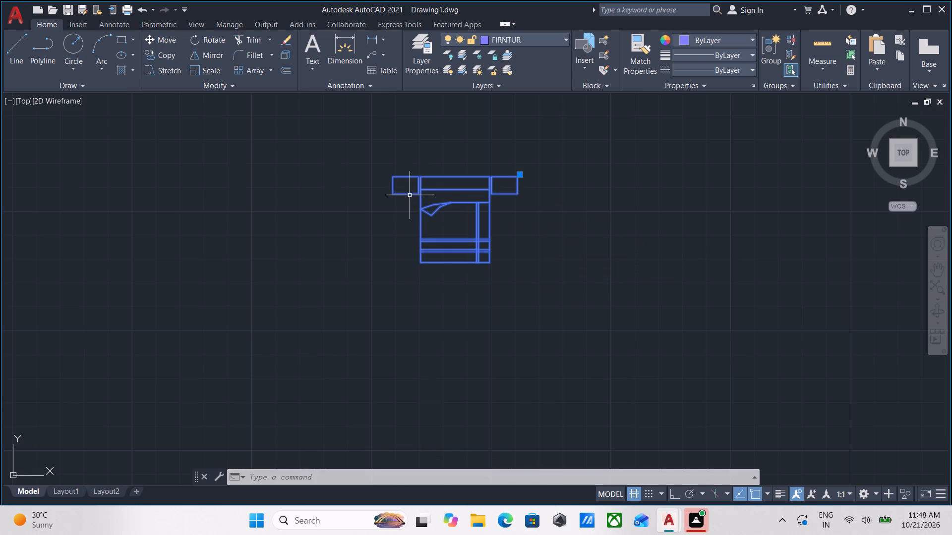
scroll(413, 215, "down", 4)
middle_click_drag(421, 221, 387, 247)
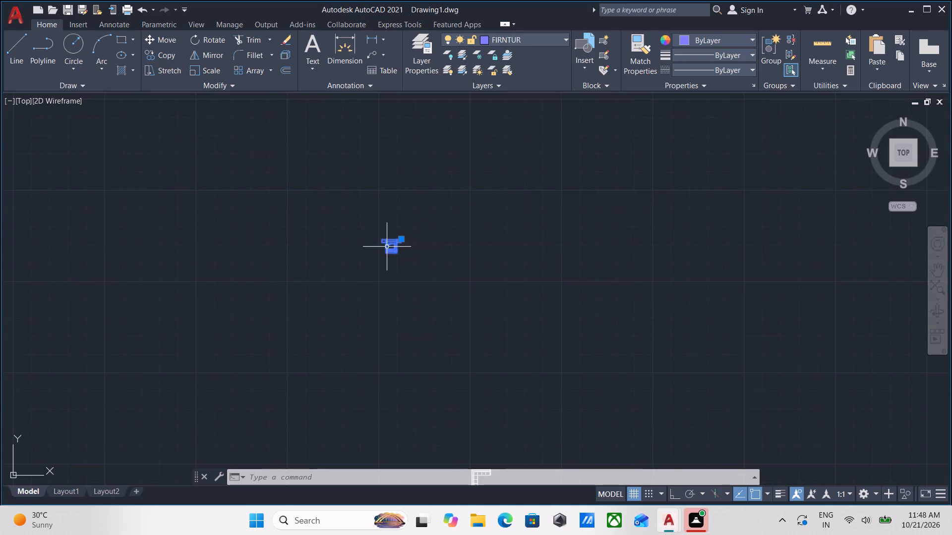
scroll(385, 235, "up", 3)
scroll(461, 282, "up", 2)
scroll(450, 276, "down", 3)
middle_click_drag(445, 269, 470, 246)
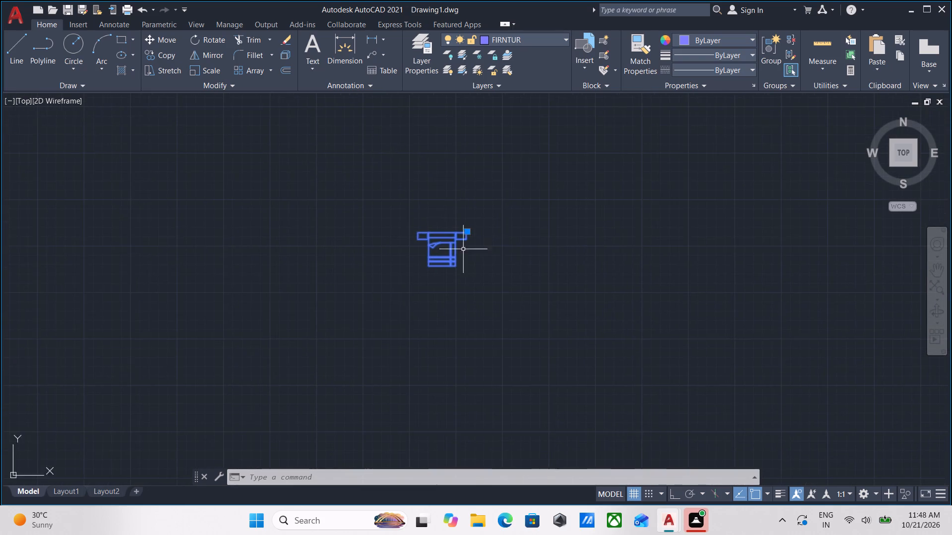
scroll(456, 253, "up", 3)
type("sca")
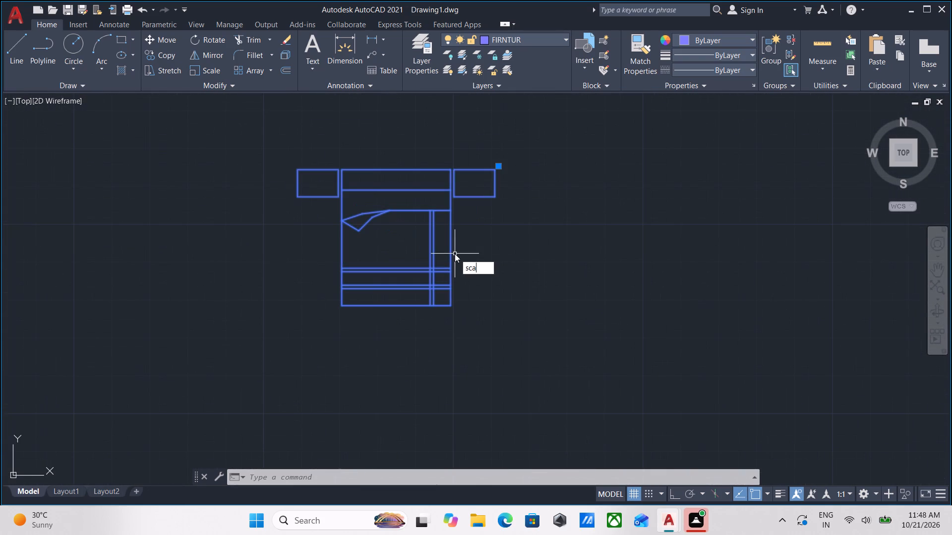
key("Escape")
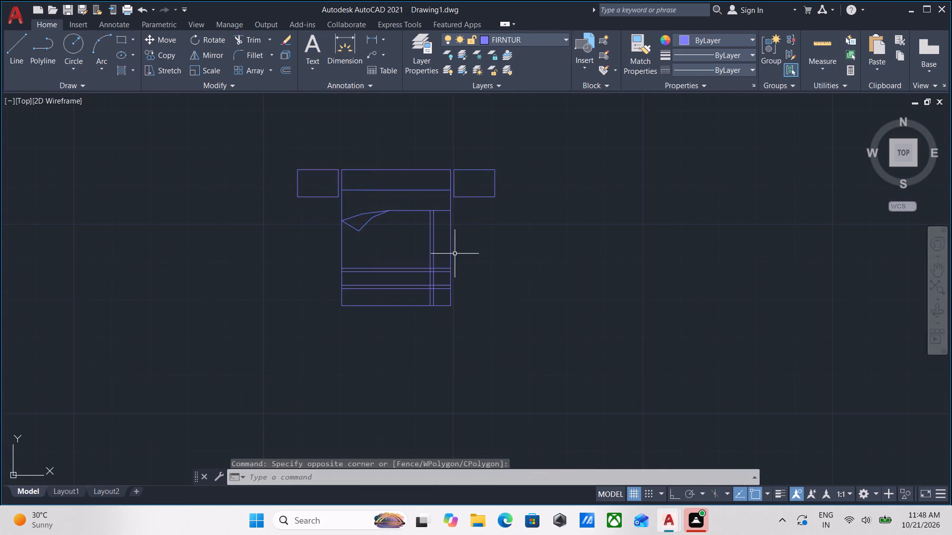
Rotate the pasted violet bed 270° about its lower-right foot corner, using Ortho.
scroll(455, 254, "down", 3)
scroll(511, 250, "down", 2)
middle_click_drag(520, 244, 611, 195)
scroll(586, 199, "up", 3)
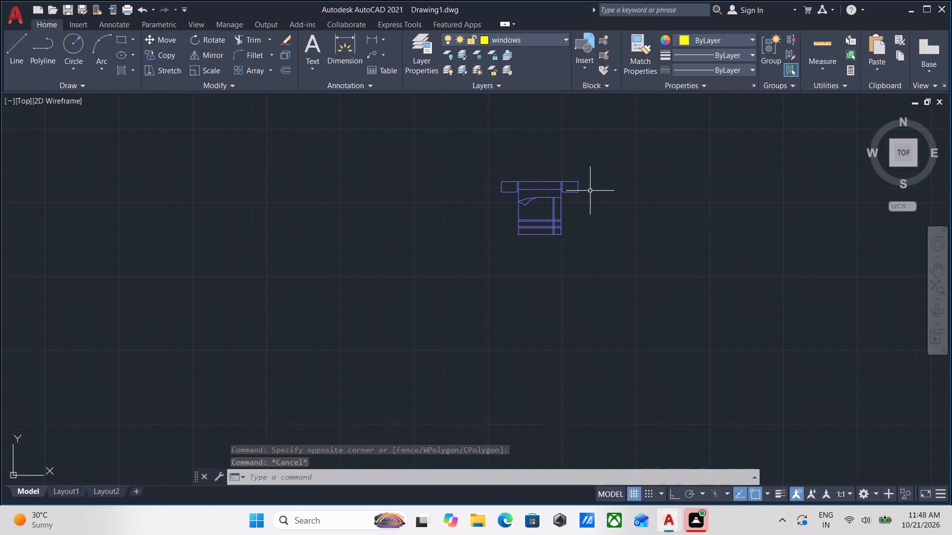
scroll(557, 265, "up", 2)
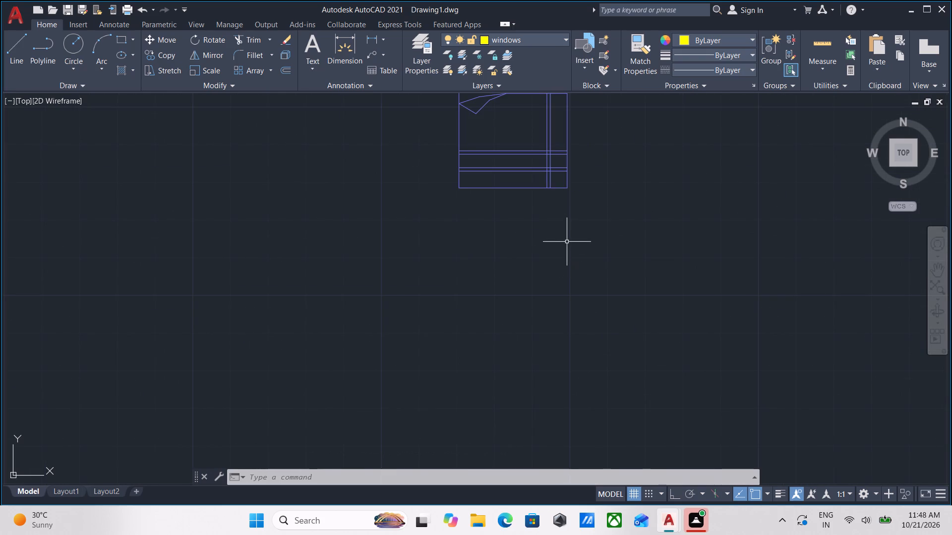
left_click(581, 190)
left_click(508, 151)
middle_click_drag(565, 167, 557, 290)
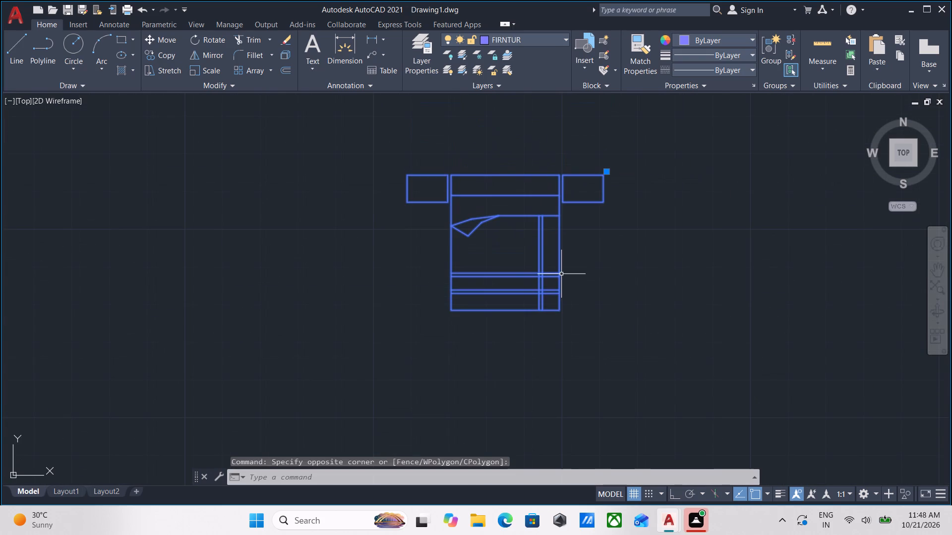
type("ro")
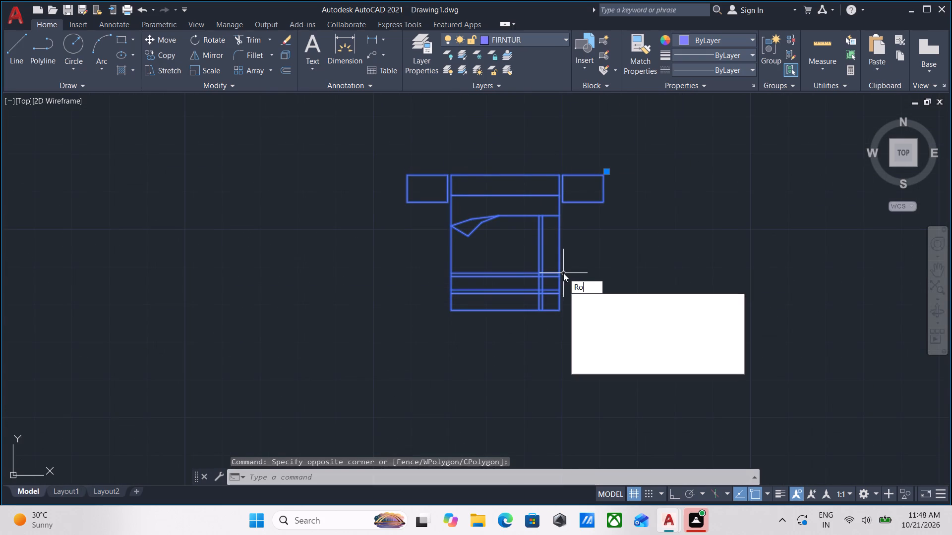
key("Return")
scroll(563, 314, "up", 2)
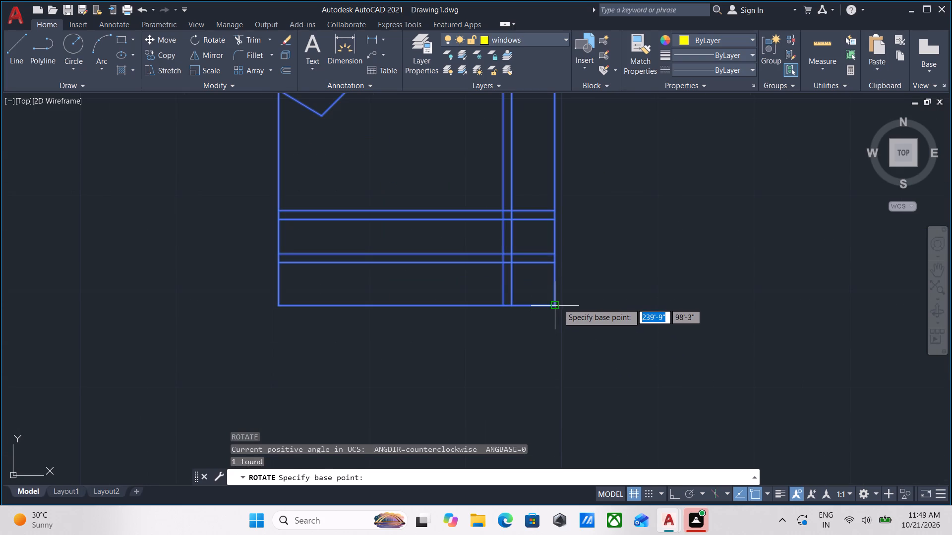
left_click(558, 303)
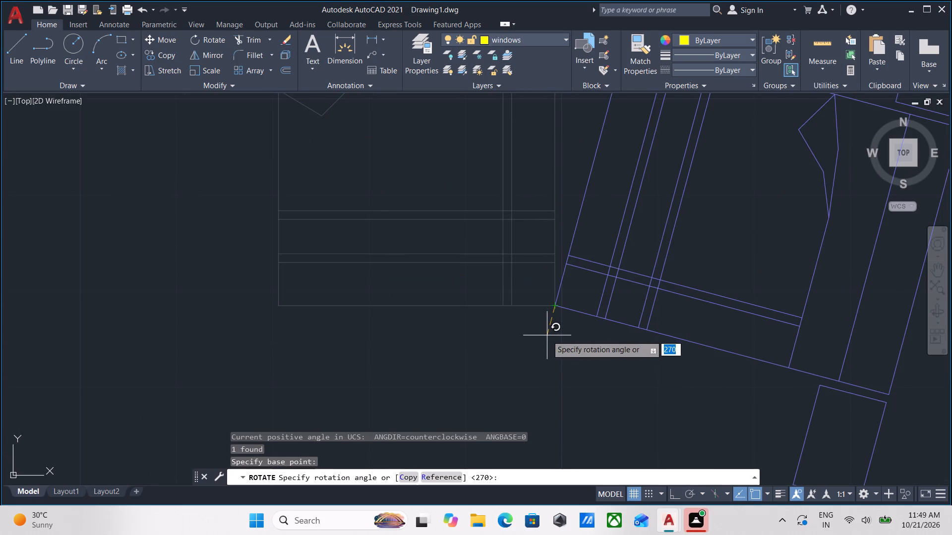
key("F8")
scroll(582, 329, "down", 2)
middle_click_drag(582, 329, 549, 242)
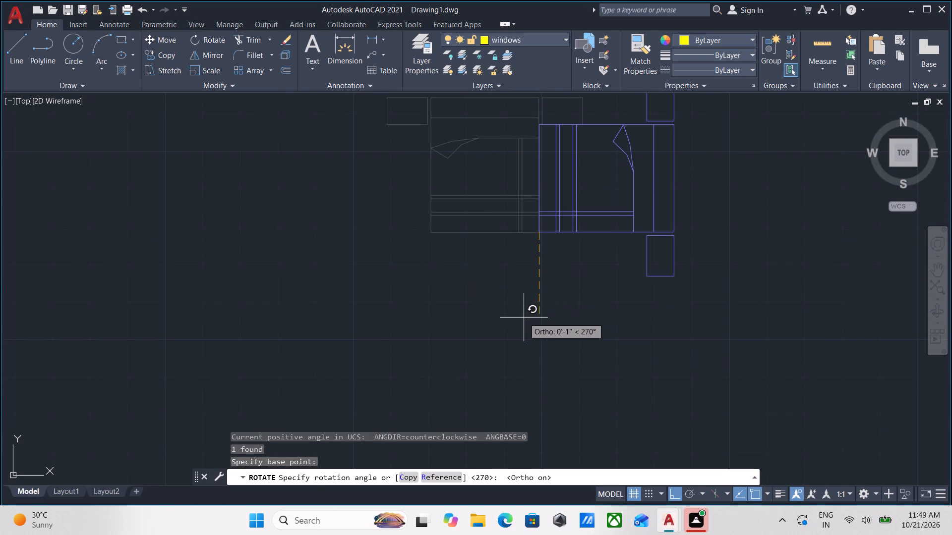
left_click(524, 318)
Copy the rotated bed by its lower-left corner about 42 feet west, into a northern room of the floor plan.
scroll(572, 283, "down", 1)
middle_click_drag(558, 340, 549, 370)
scroll(634, 286, "up", 2)
left_click(635, 255)
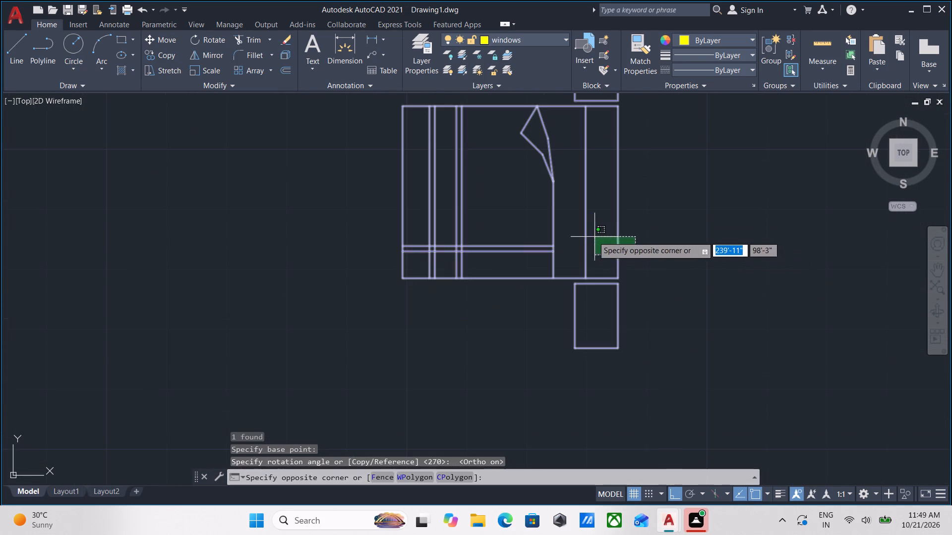
left_click(591, 235)
middle_click_drag(502, 242, 476, 325)
type("co")
key("Return")
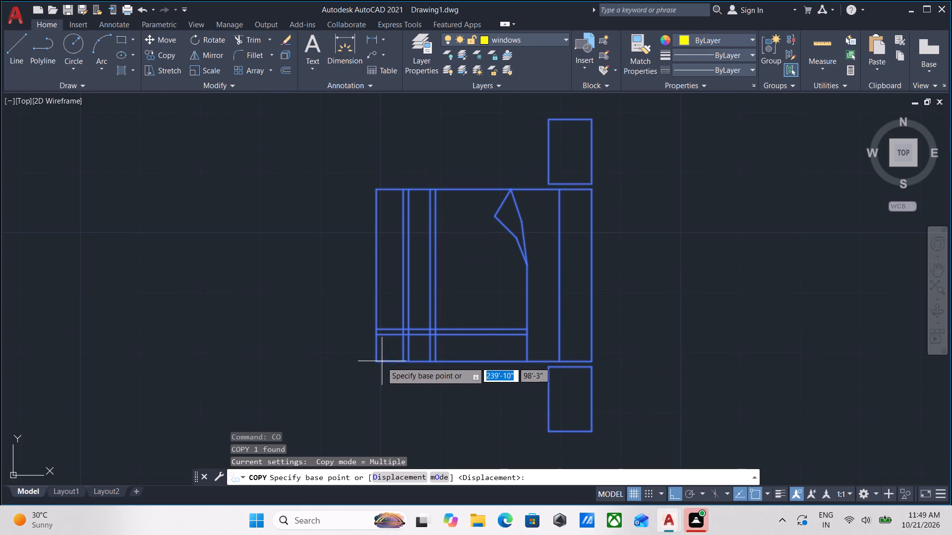
left_click(381, 362)
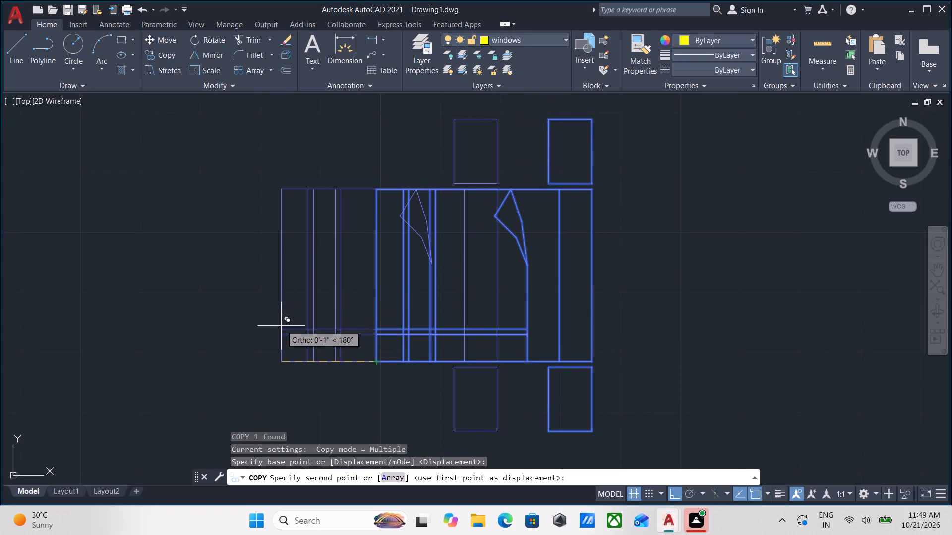
key("F8")
scroll(273, 330, "down", 2)
middle_click_drag(273, 330, 779, 195)
scroll(548, 233, "down", 3)
middle_click_drag(565, 215, 797, 146)
scroll(484, 215, "down", 3)
middle_click_drag(529, 206, 635, 186)
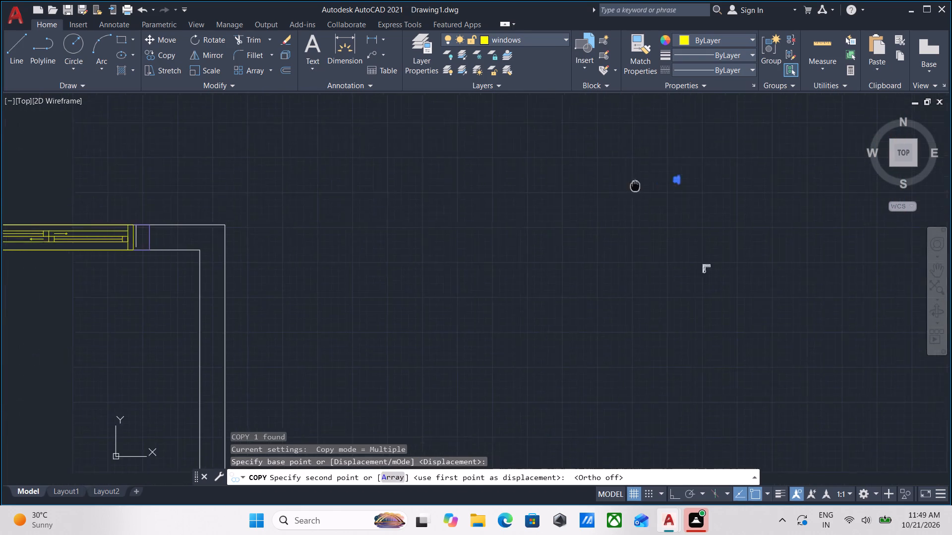
scroll(635, 186, "down", 1)
middle_click_drag(382, 229, 790, 200)
middle_click_drag(318, 256, 693, 251)
scroll(557, 262, "up", 3)
middle_click_drag(574, 244, 573, 346)
scroll(616, 291, "down", 2)
scroll(616, 298, "up", 2)
left_click(580, 305)
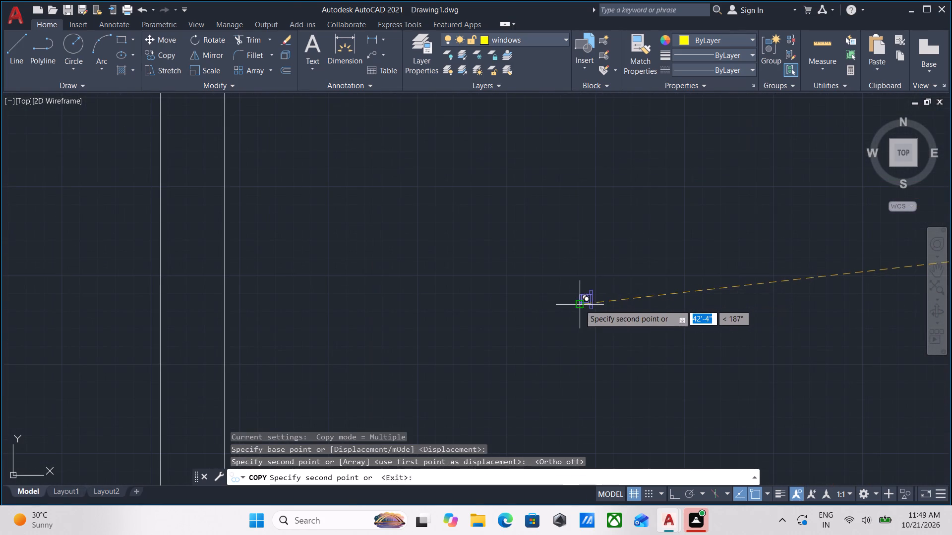
scroll(629, 289, "up", 2)
key("Escape")
Scale the copied bed about its northwest corner by reference, using its full north edge as reference length and 5' as new length.
left_click_drag(550, 288, 534, 300)
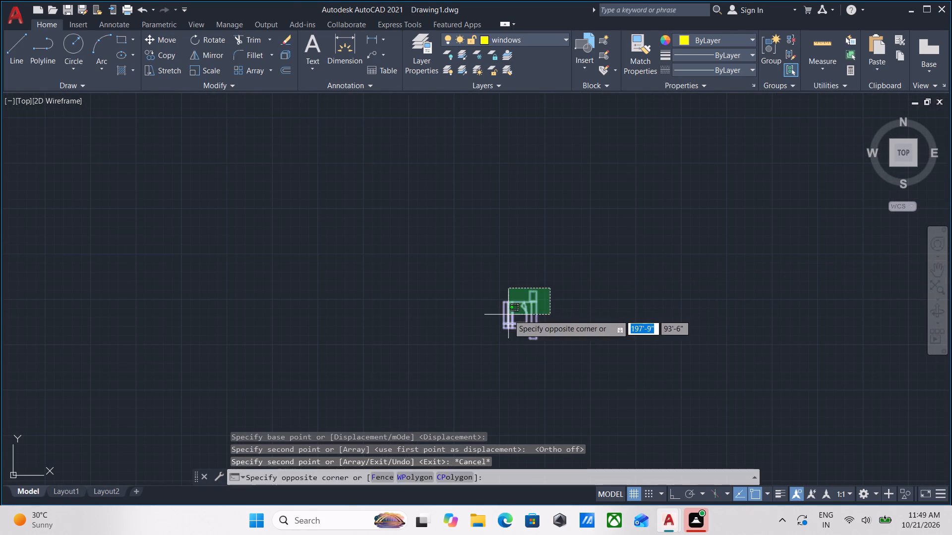
left_click(508, 315)
scroll(528, 309, "up", 2)
type("scal")
key("Return")
scroll(549, 304, "up", 3)
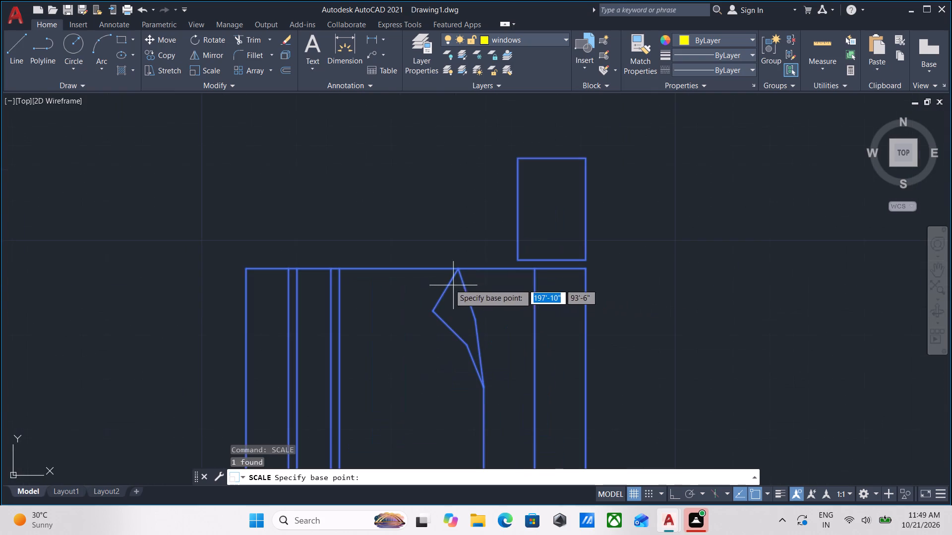
left_click(242, 267)
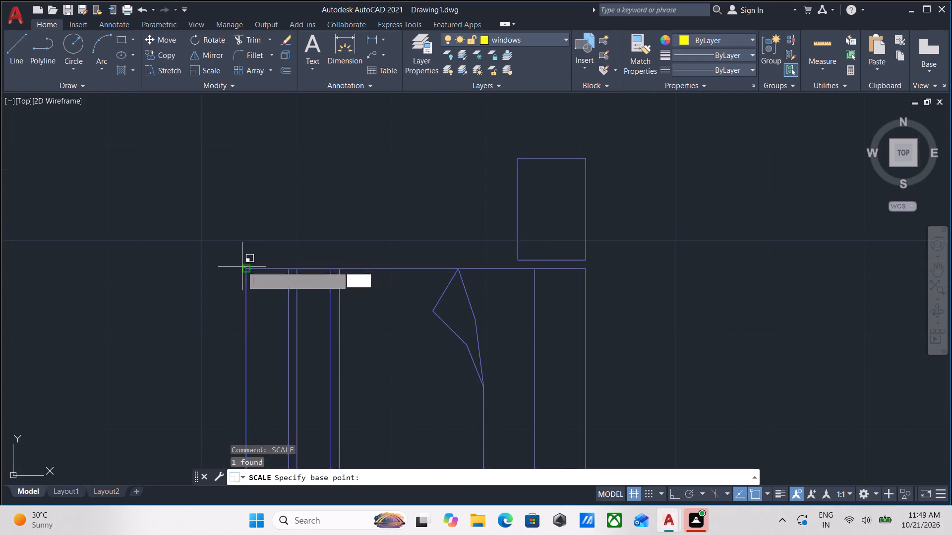
scroll(664, 268, "down", 1)
middle_click_drag(664, 268, 565, 282)
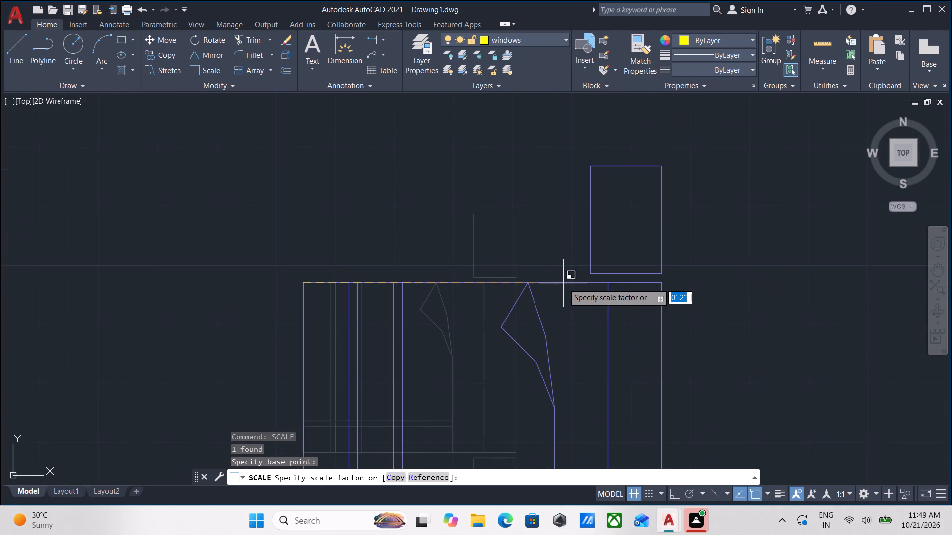
key("F8")
scroll(649, 273, "down", 1)
middle_click_drag(649, 273, 523, 275)
scroll(628, 275, "down", 1)
middle_click_drag(628, 275, 558, 284)
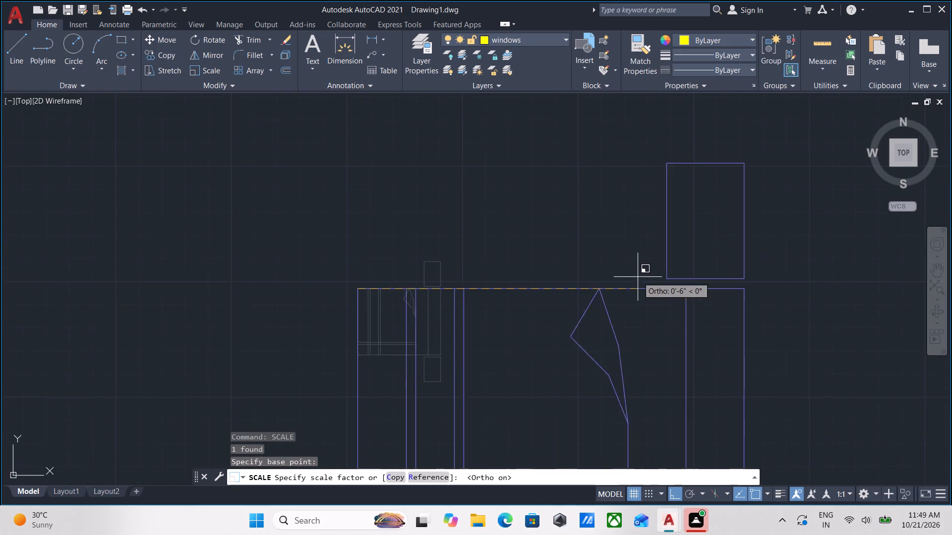
scroll(642, 277, "down", 2)
middle_click_drag(637, 279, 591, 284)
key("r")
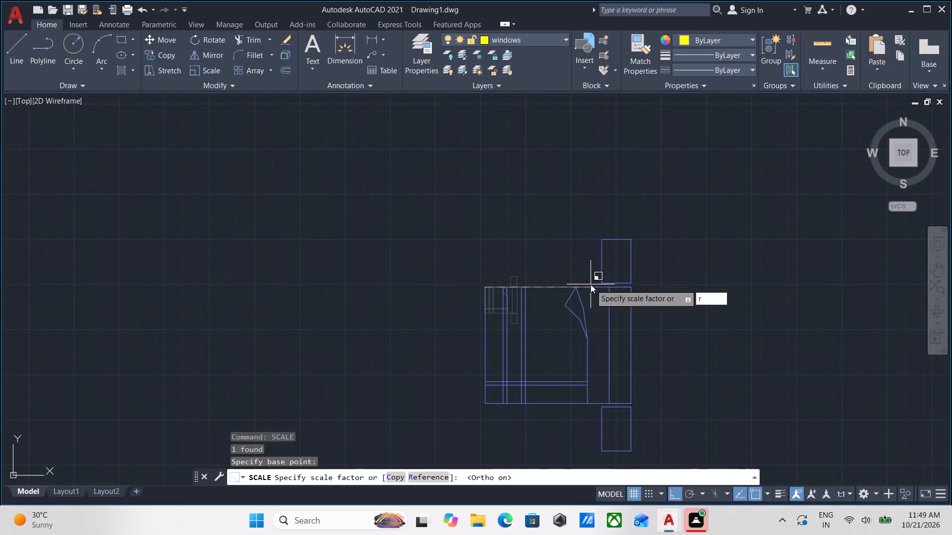
key("Return")
scroll(481, 287, "up", 5)
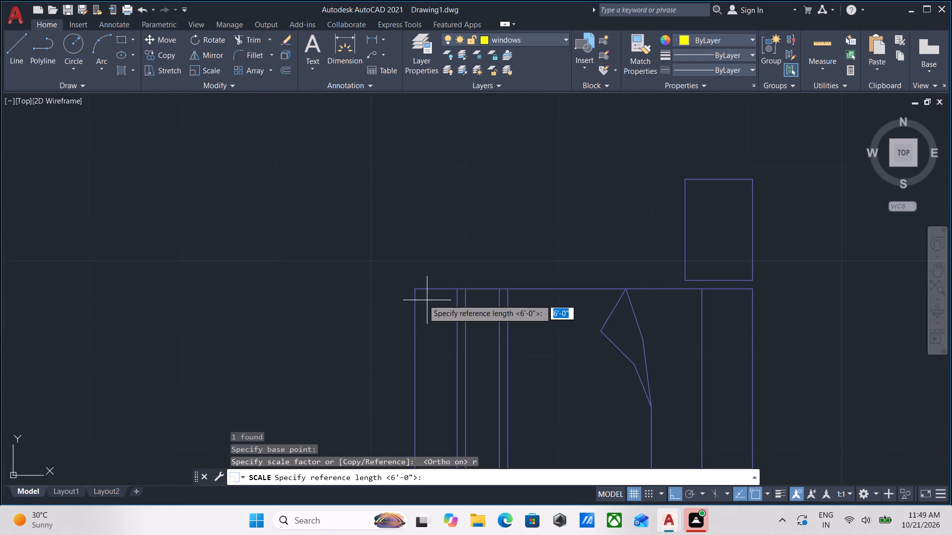
left_click(415, 289)
middle_click_drag(717, 281, 649, 282)
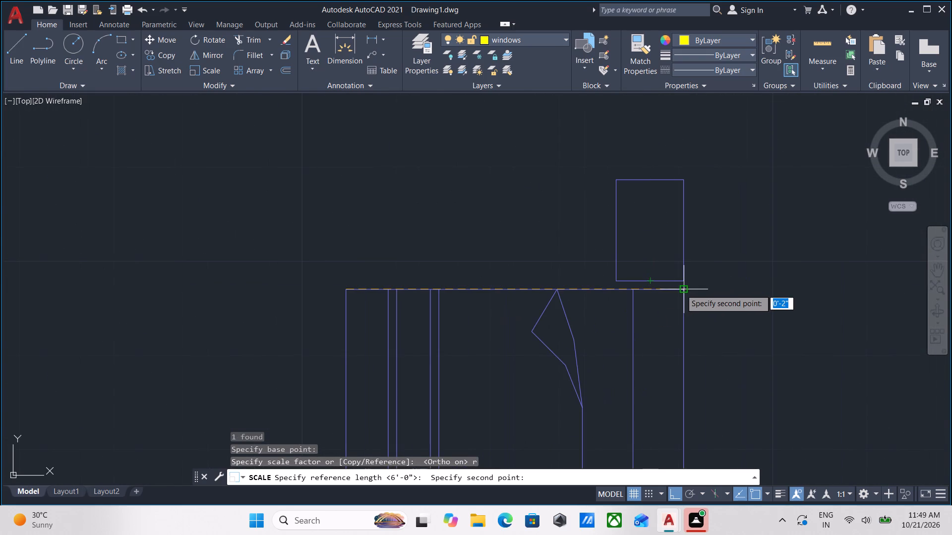
left_click(680, 290)
scroll(729, 288, "down", 2)
middle_click_drag(729, 288, 540, 268)
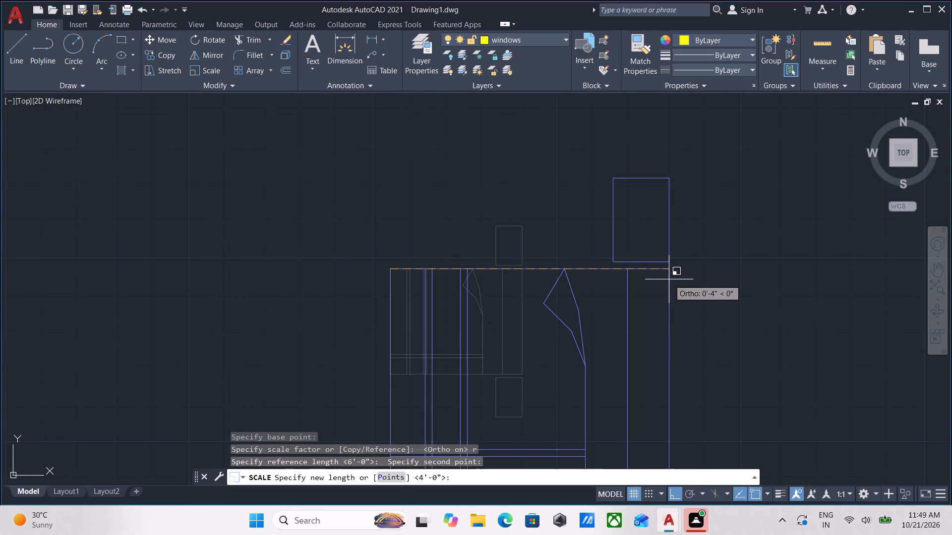
type("5'")
key("Return")
scroll(669, 279, "down", 3)
middle_click_drag(669, 279, 457, 248)
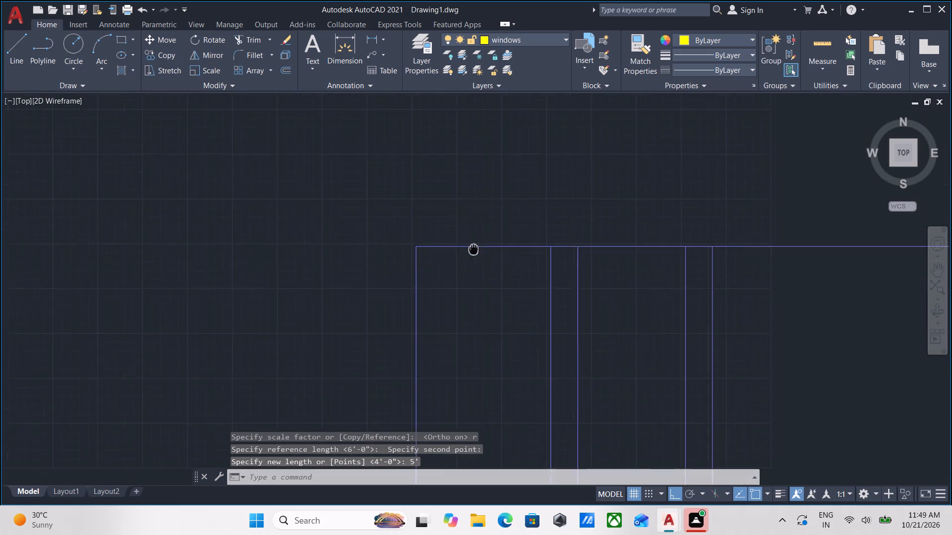
middle_click_drag(457, 248, 451, 247)
scroll(494, 234, "down", 5)
middle_click_drag(582, 255, 538, 255)
scroll(537, 255, "up", 2)
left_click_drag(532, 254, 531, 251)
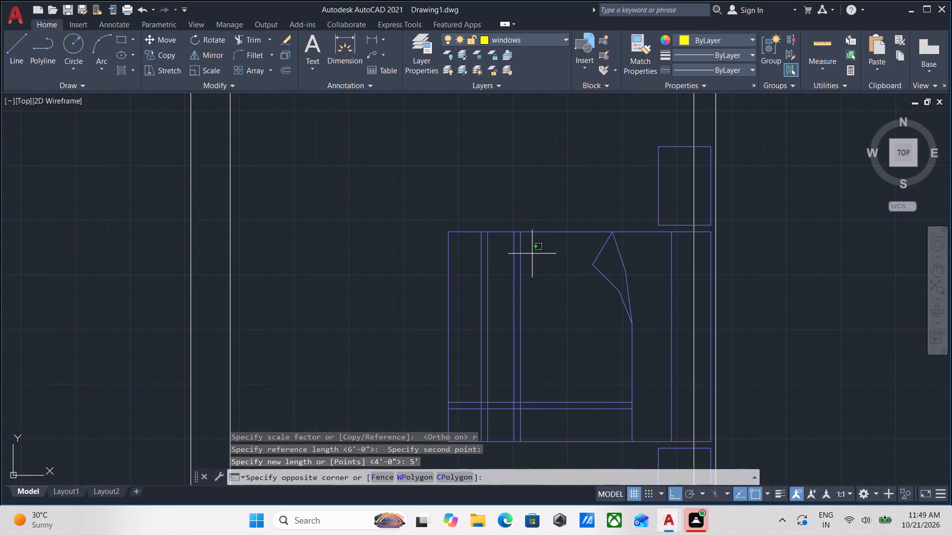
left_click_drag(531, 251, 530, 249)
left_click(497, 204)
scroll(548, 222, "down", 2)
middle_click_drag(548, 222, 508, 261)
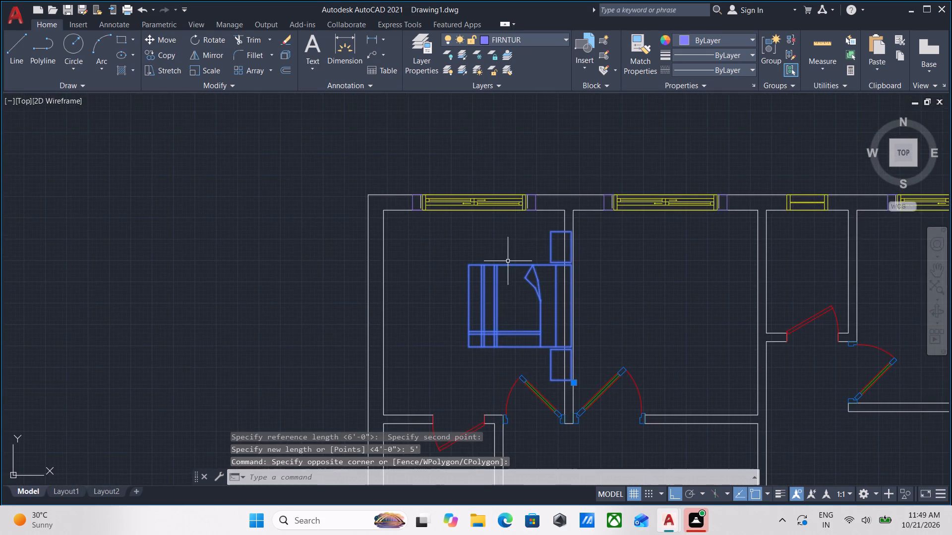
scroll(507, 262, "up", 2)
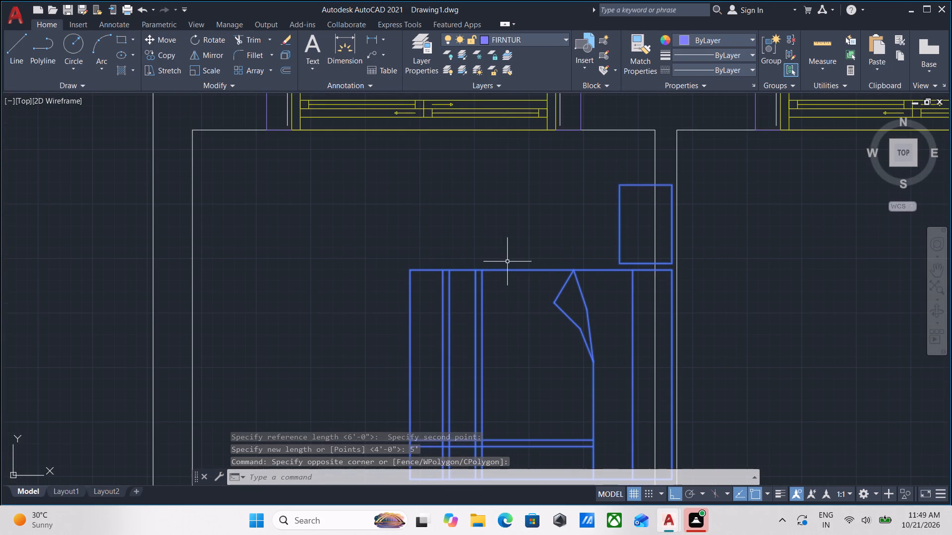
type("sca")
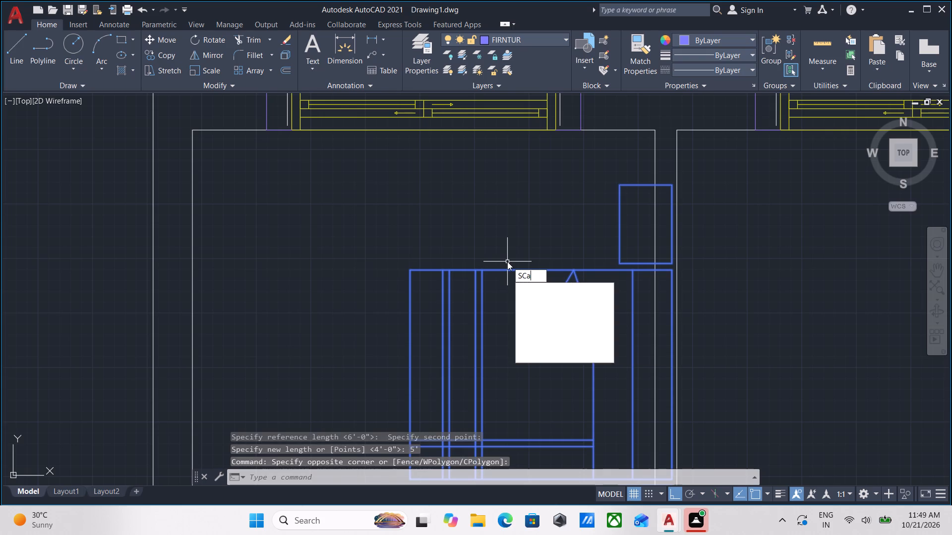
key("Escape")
Move the bed straight west with Ortho so its headboard edge meets the inner face of the northwest room's east wall.
scroll(512, 259, "down", 1)
left_click(526, 245)
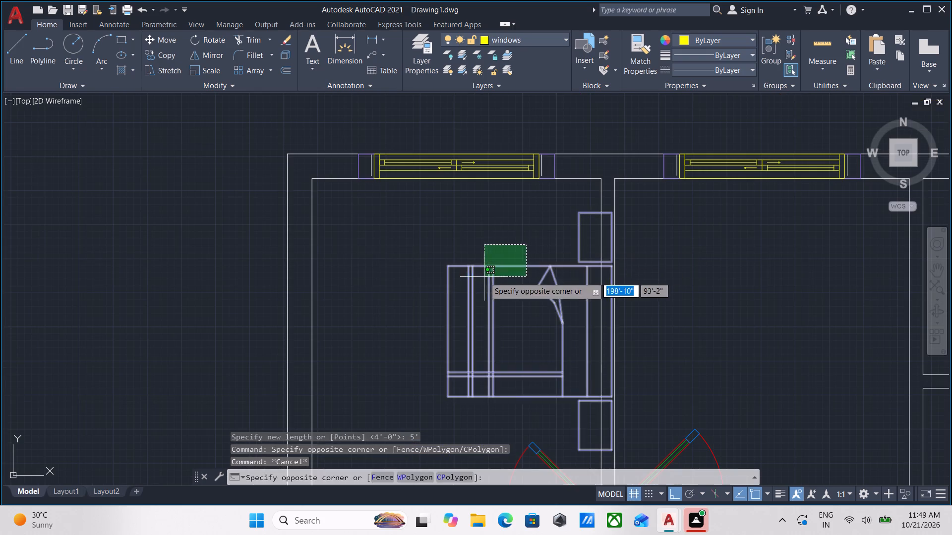
left_click(484, 277)
scroll(473, 276, "down", 1)
middle_click_drag(473, 276, 484, 233)
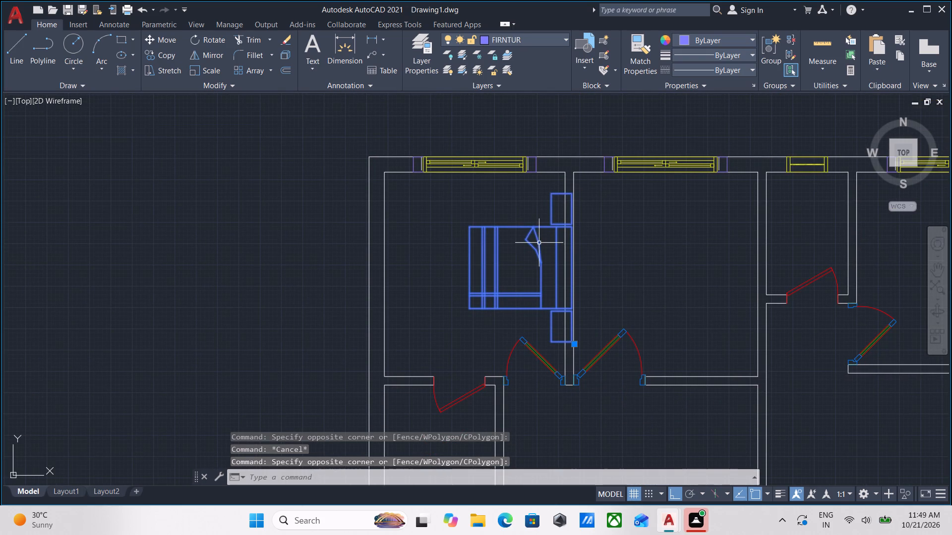
key("m")
key("Return")
scroll(592, 281, "up", 1)
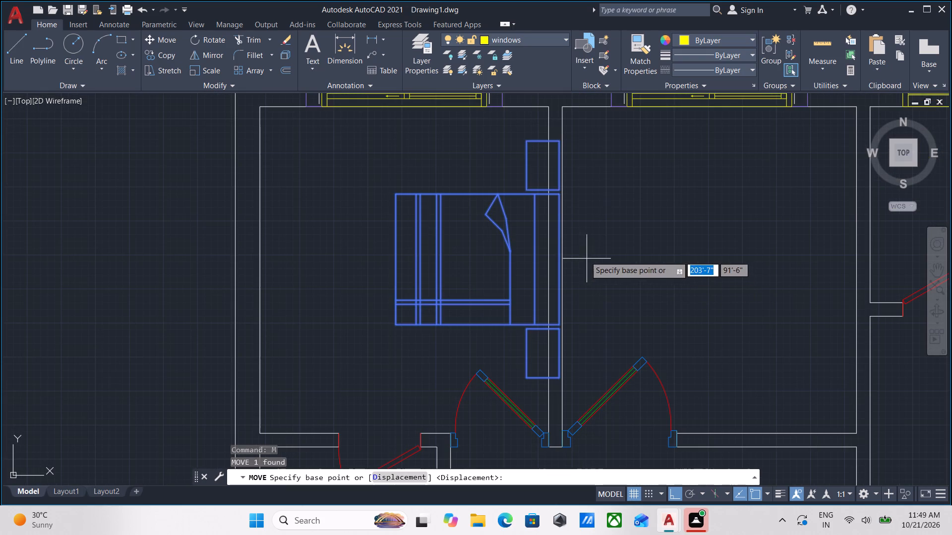
left_click(559, 257)
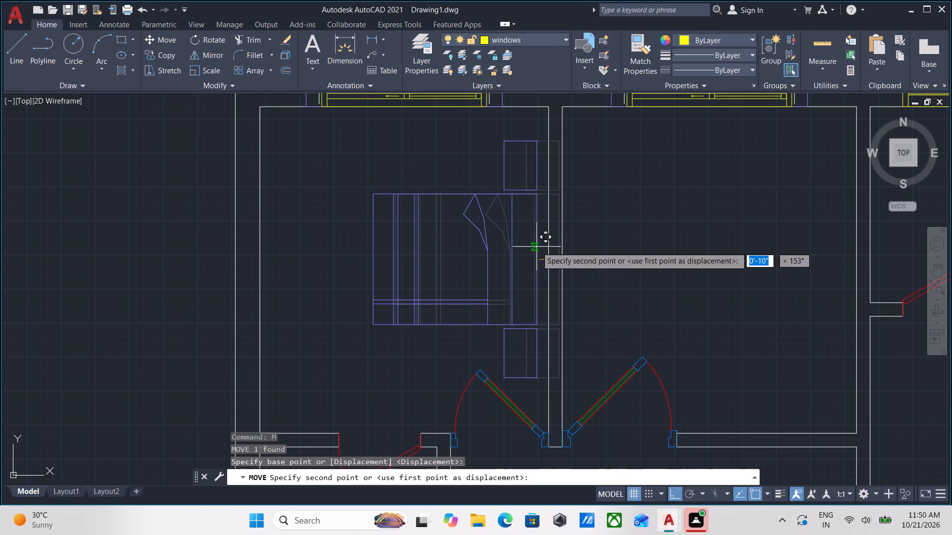
scroll(539, 245, "up", 2)
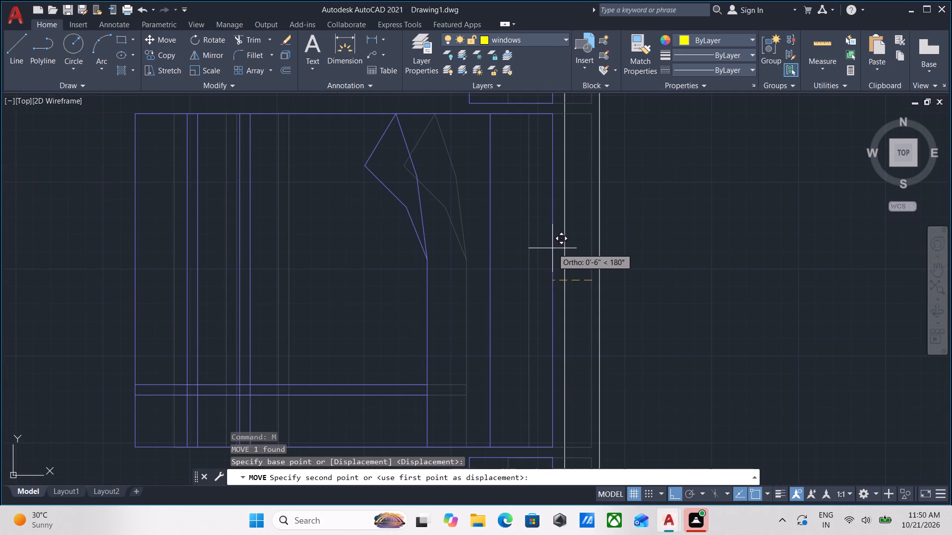
left_click(558, 248)
scroll(558, 248, "down", 2)
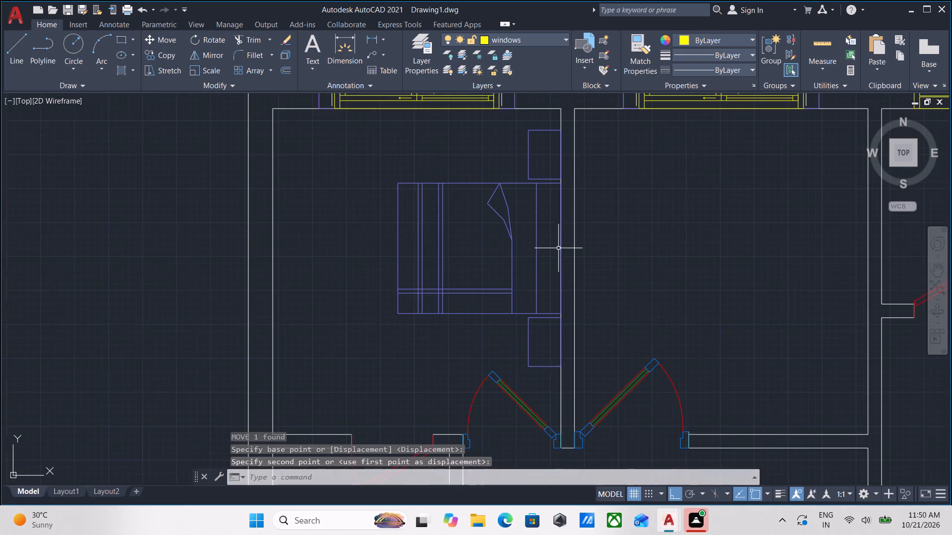
middle_click_drag(555, 249, 568, 324)
Move the bed about 1" further west, leaving a small gap between its headboard and the east wall.
left_click_drag(493, 238, 488, 240)
left_click(430, 272)
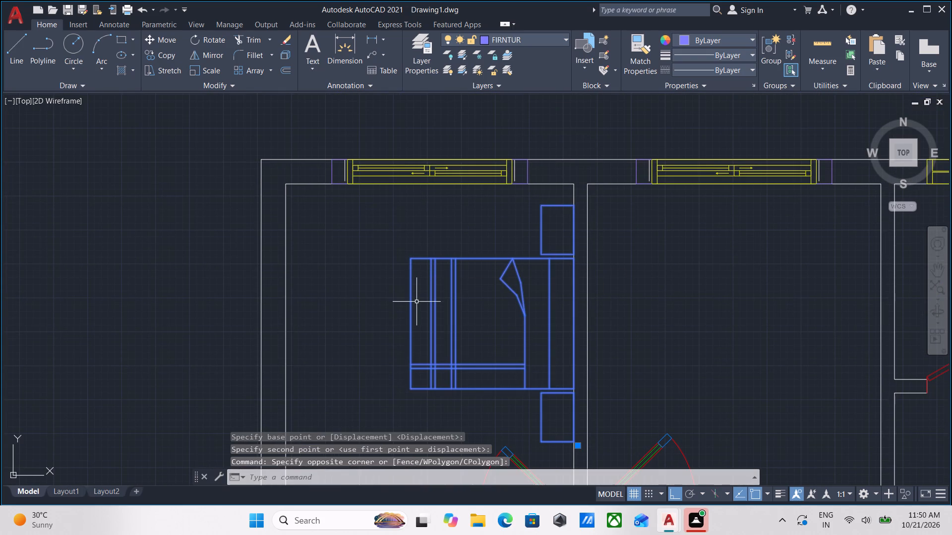
scroll(431, 302, "down", 1)
middle_click_drag(431, 302, 437, 235)
scroll(491, 252, "up", 2)
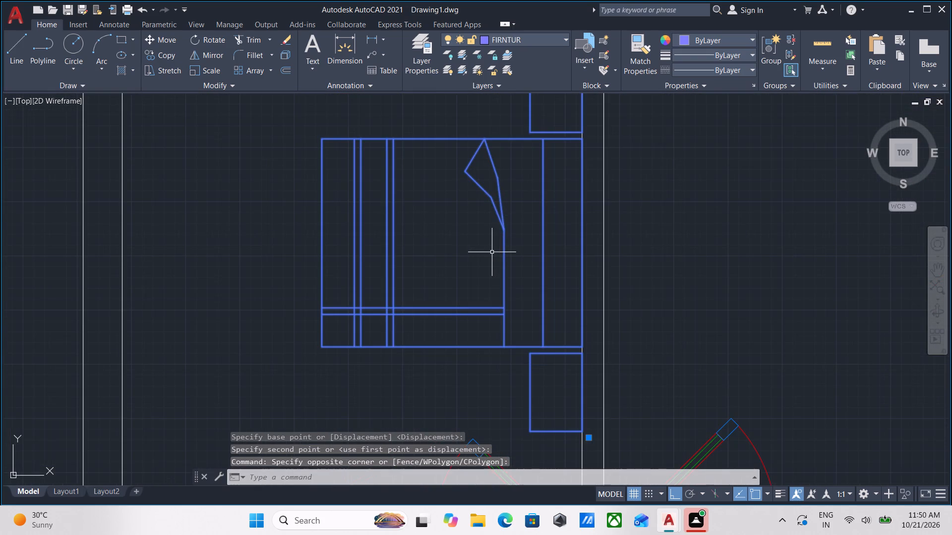
key("m")
key("Return")
scroll(549, 269, "up", 2)
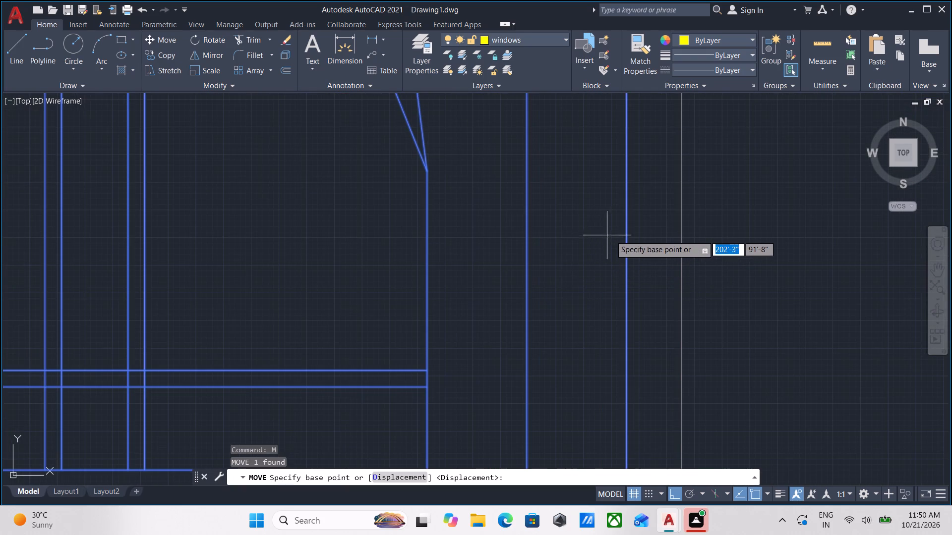
left_click(625, 239)
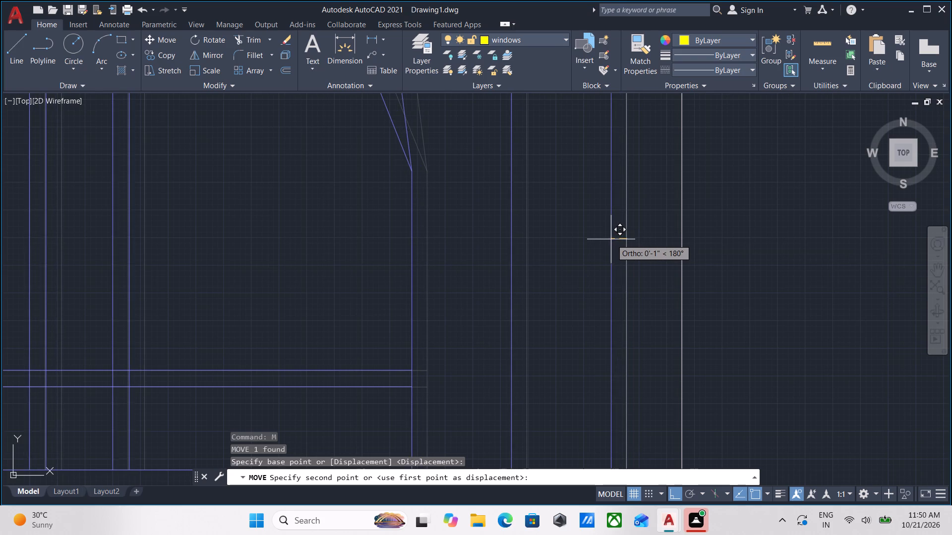
left_click(609, 238)
scroll(609, 238, "down", 3)
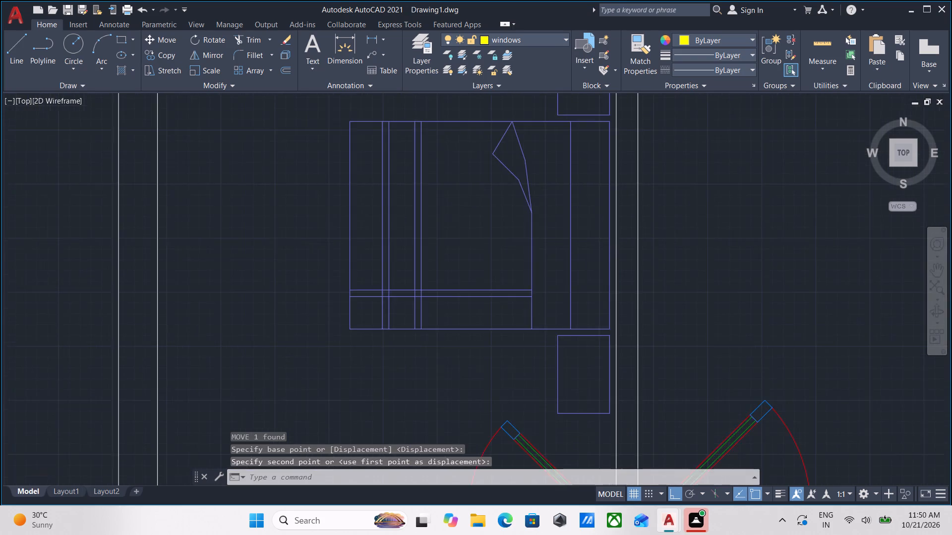
Copy the northwest room's bed by its headboard edge about 9'-5" straight east with Ortho, beside the adjacent room's east wall.
middle_click_drag(577, 245, 582, 288)
scroll(606, 265, "down", 2)
middle_click_drag(606, 265, 623, 210)
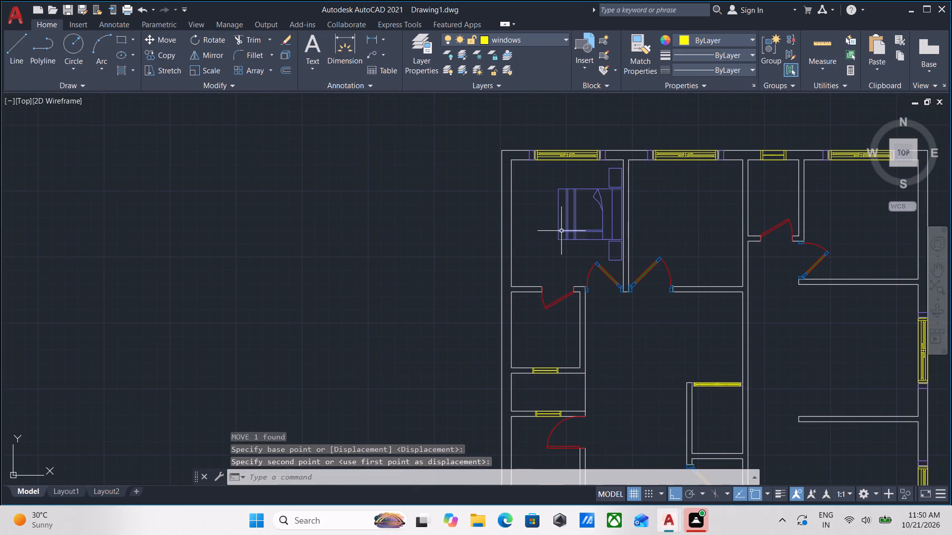
scroll(563, 230, "up", 2)
scroll(563, 230, "down", 2)
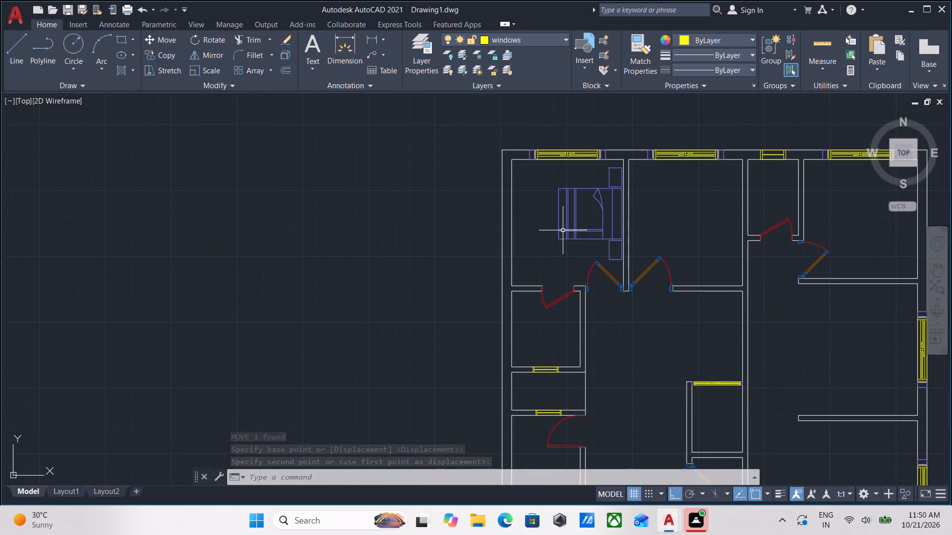
middle_click_drag(564, 230, 575, 223)
scroll(587, 232, "up", 1)
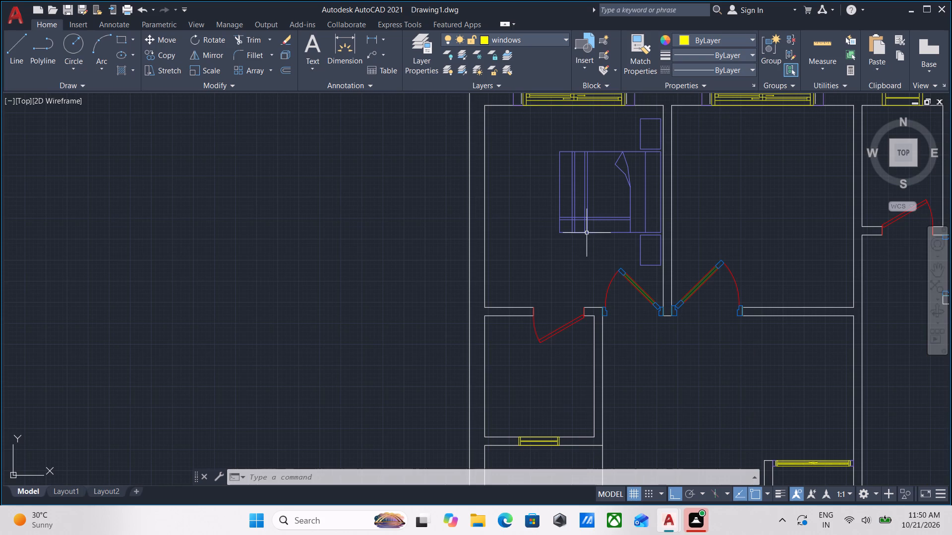
left_click(599, 252)
left_click(581, 226)
middle_click_drag(569, 232, 514, 253)
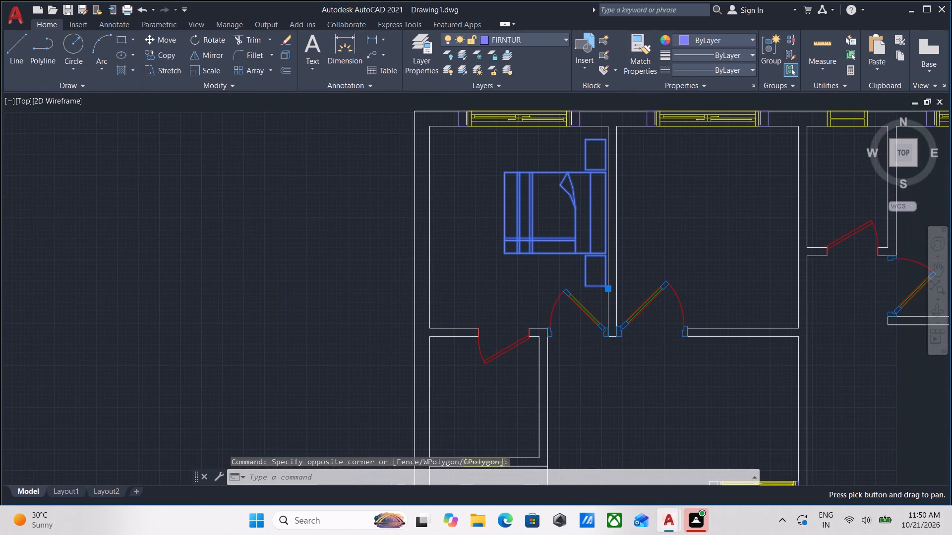
type("co")
key("Return")
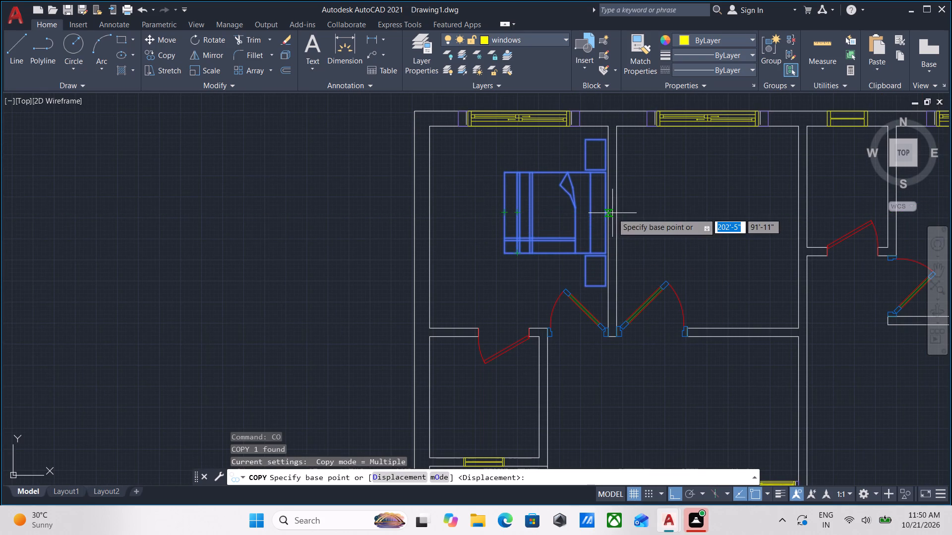
scroll(611, 213, "up", 3)
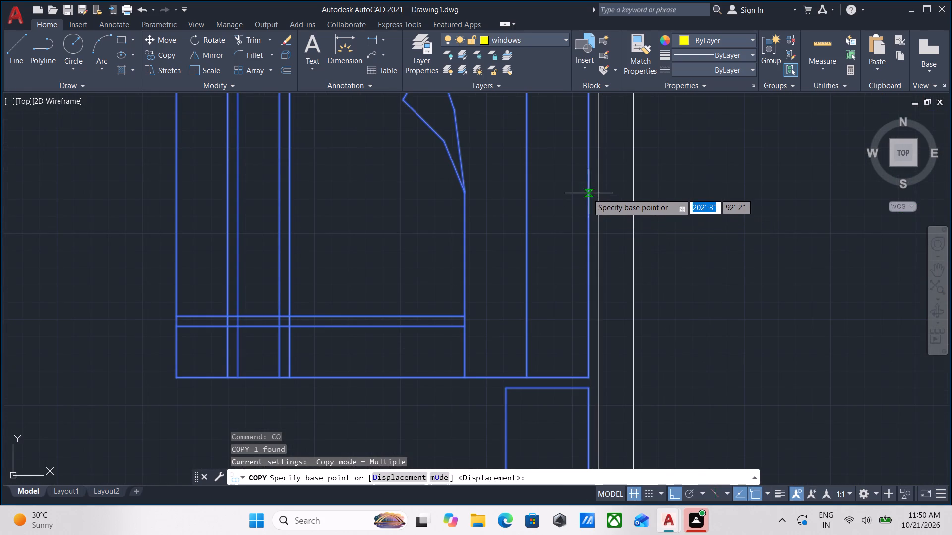
scroll(588, 172, "down", 1)
middle_click_drag(588, 172, 514, 286)
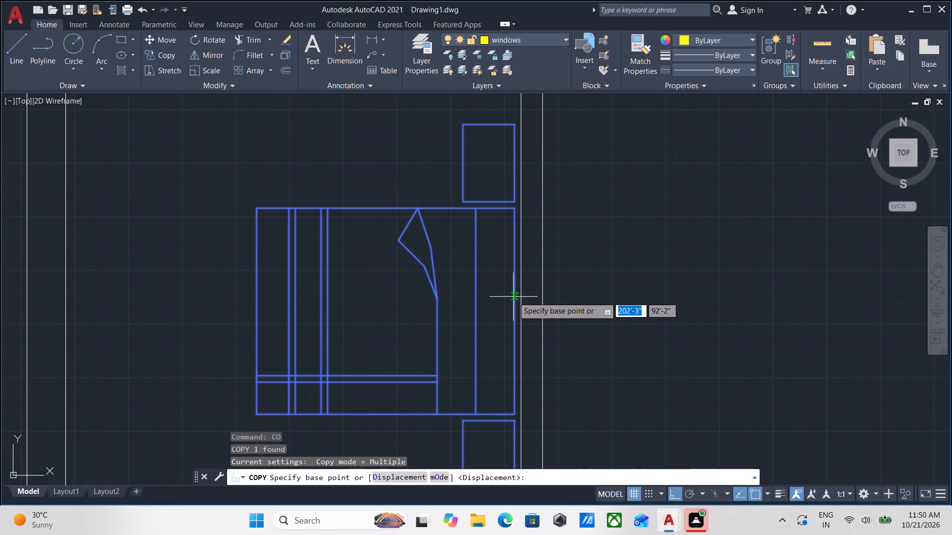
left_click(513, 310)
middle_click_drag(650, 312, 412, 293)
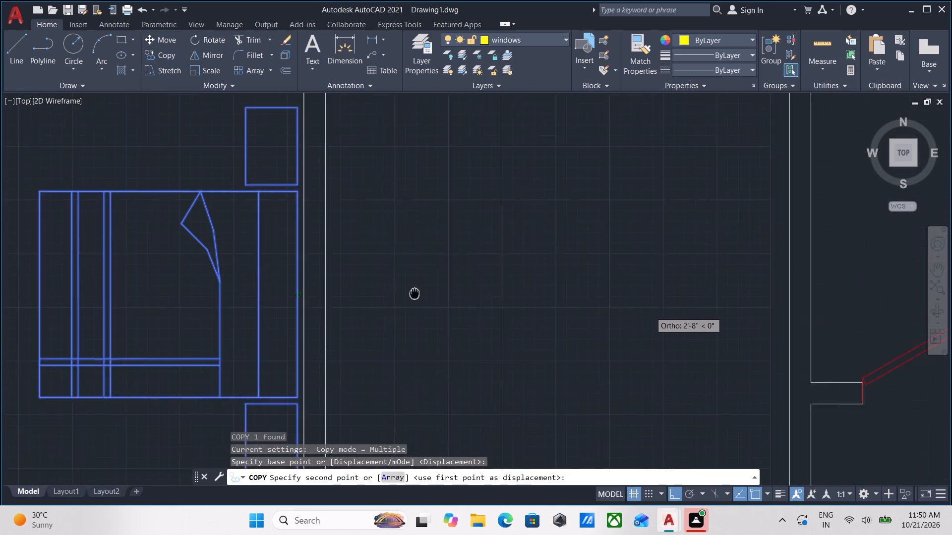
middle_click_drag(412, 293, 412, 293)
scroll(579, 308, "down", 2)
middle_click_drag(579, 308, 484, 308)
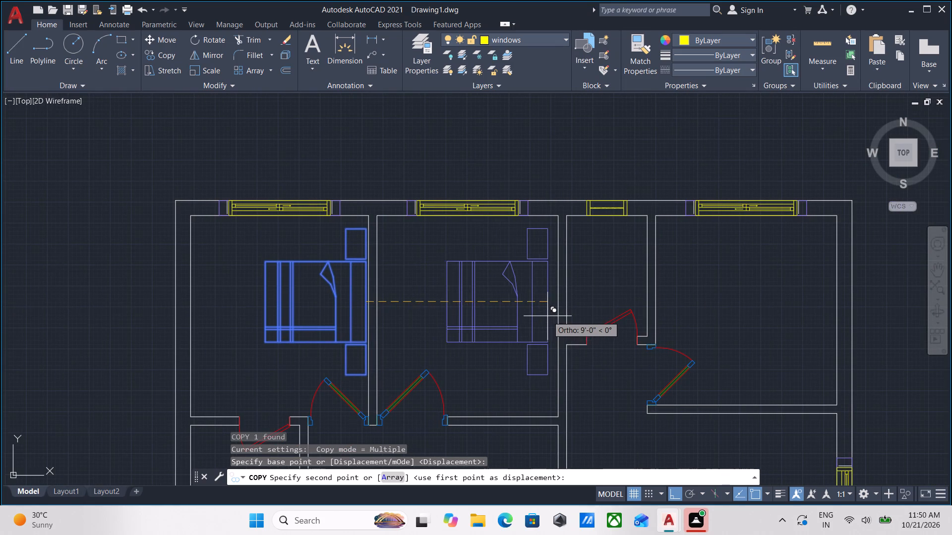
scroll(548, 316, "up", 2)
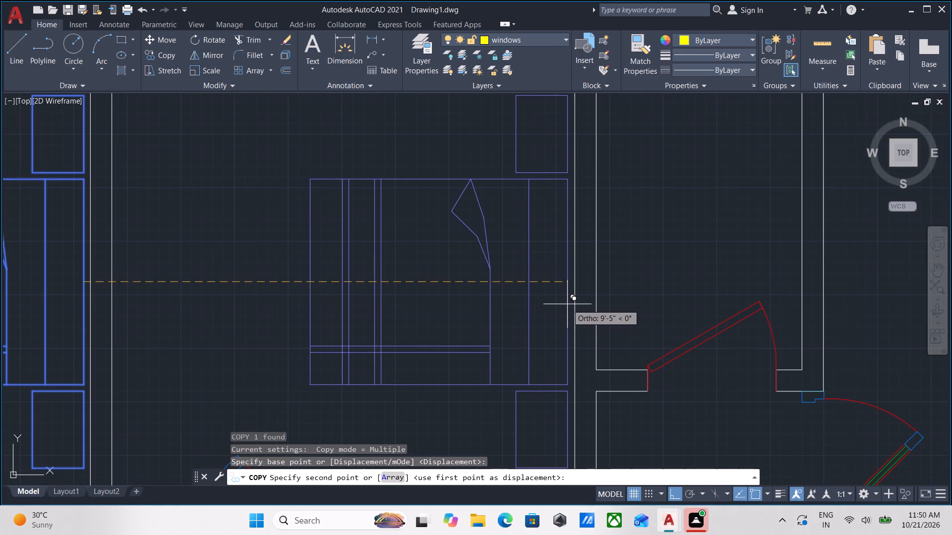
left_click(567, 304)
Place another copy of the bed about 23 feet east of the original, beside the northeast room's east wall.
scroll(593, 300, "down", 1)
middle_click_drag(593, 300, 463, 302)
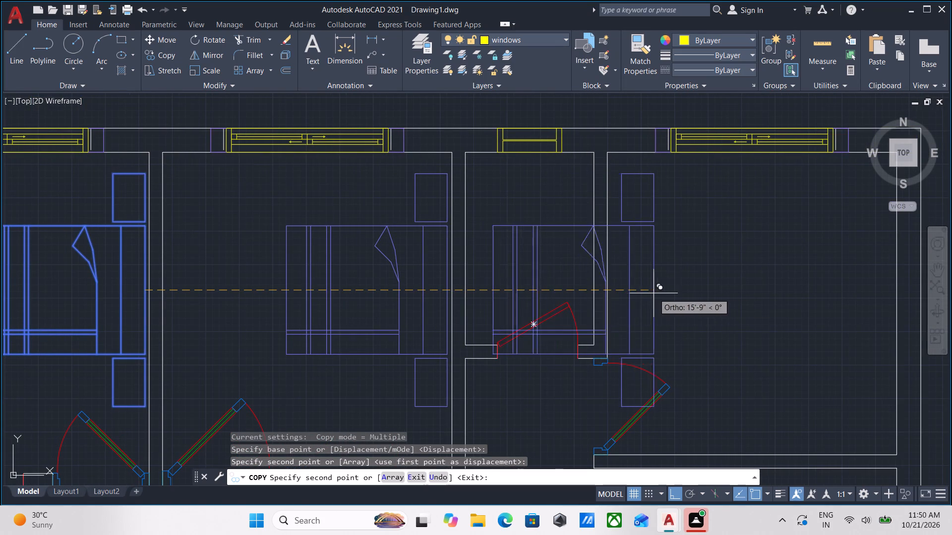
middle_click_drag(757, 291, 598, 317)
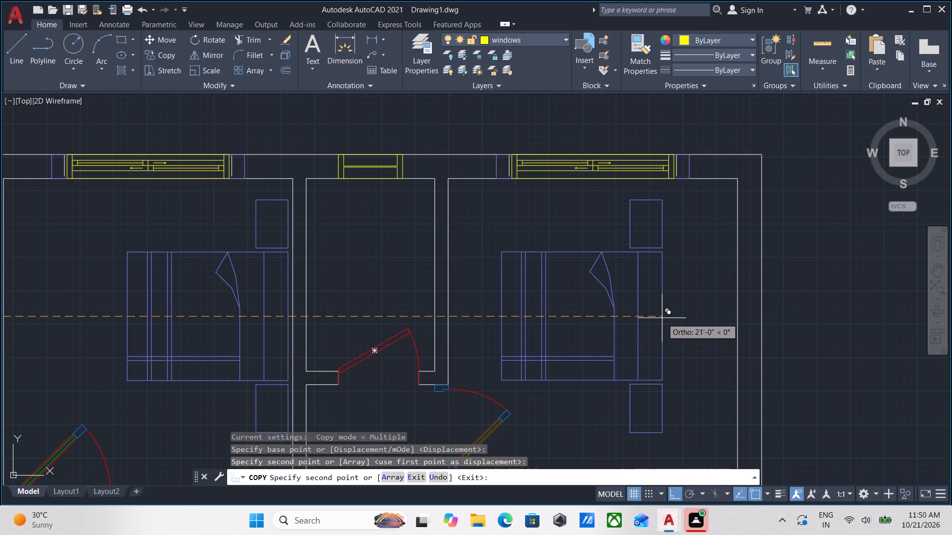
scroll(662, 318, "up", 1)
middle_click_drag(712, 324, 598, 321)
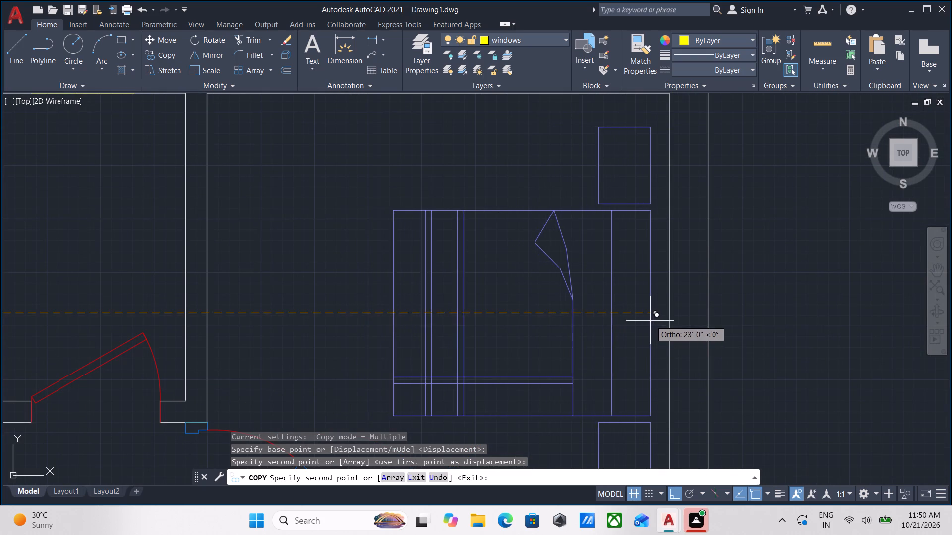
left_click(660, 324)
scroll(548, 332, "down", 2)
middle_click_drag(548, 332, 679, 289)
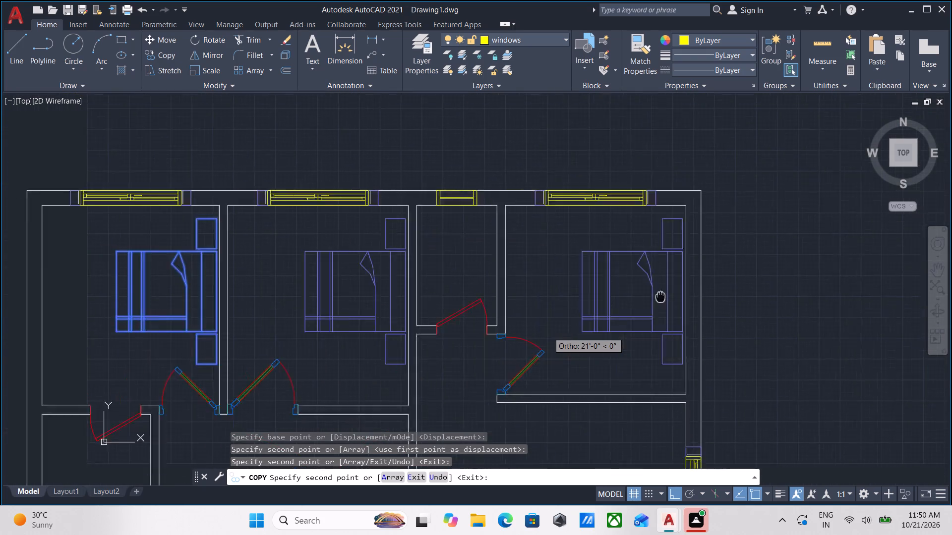
middle_click_drag(679, 289, 712, 275)
scroll(644, 308, "down", 1)
middle_click_drag(644, 308, 716, 277)
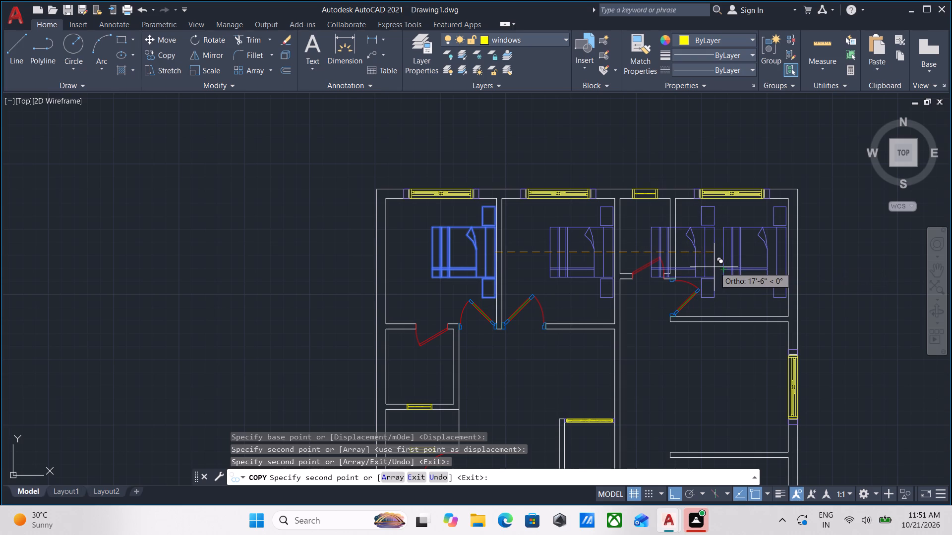
key("Escape")
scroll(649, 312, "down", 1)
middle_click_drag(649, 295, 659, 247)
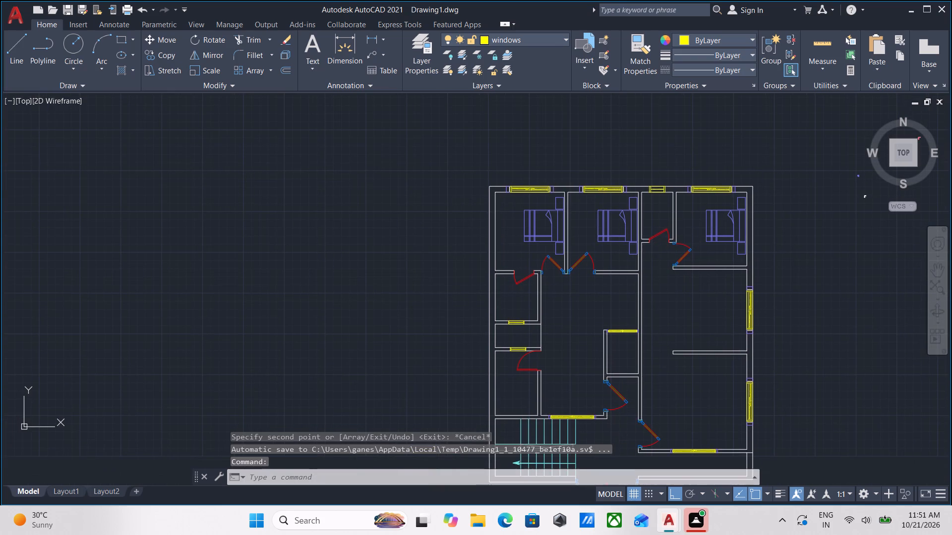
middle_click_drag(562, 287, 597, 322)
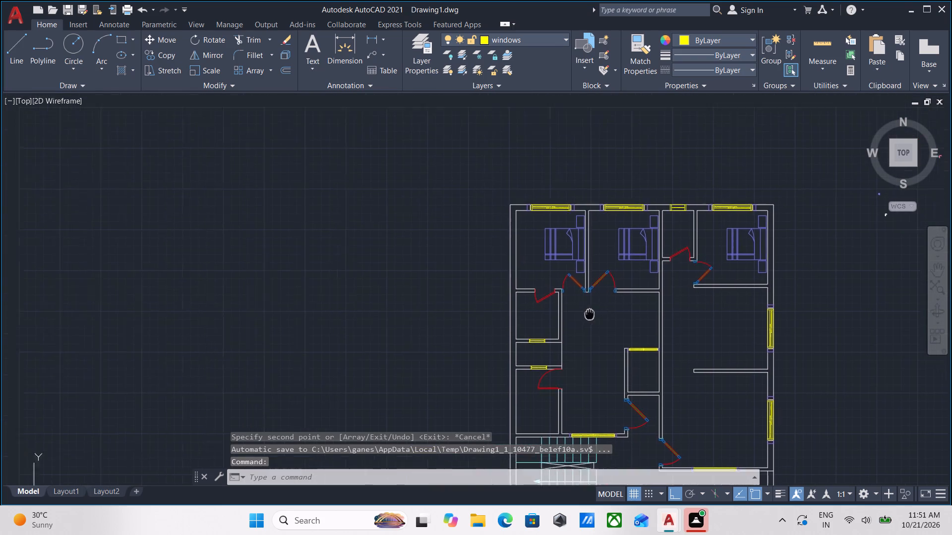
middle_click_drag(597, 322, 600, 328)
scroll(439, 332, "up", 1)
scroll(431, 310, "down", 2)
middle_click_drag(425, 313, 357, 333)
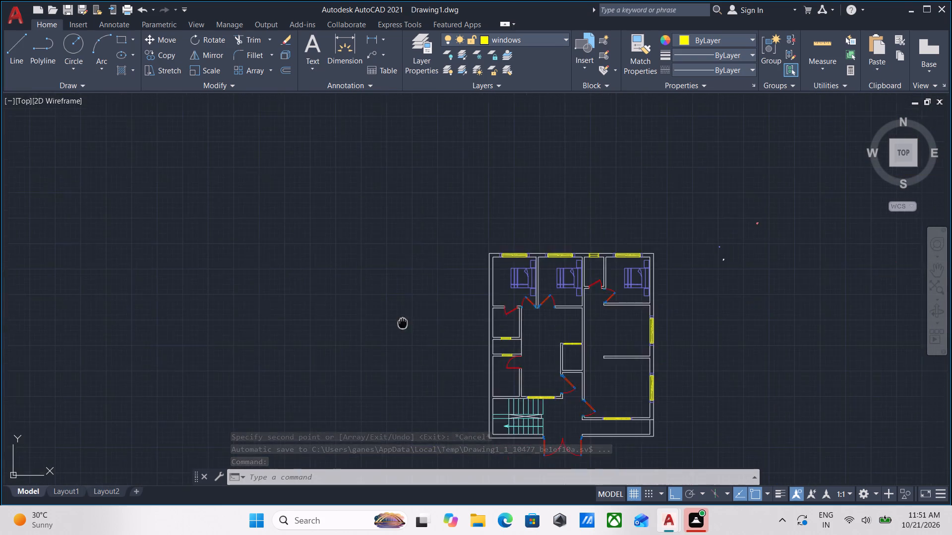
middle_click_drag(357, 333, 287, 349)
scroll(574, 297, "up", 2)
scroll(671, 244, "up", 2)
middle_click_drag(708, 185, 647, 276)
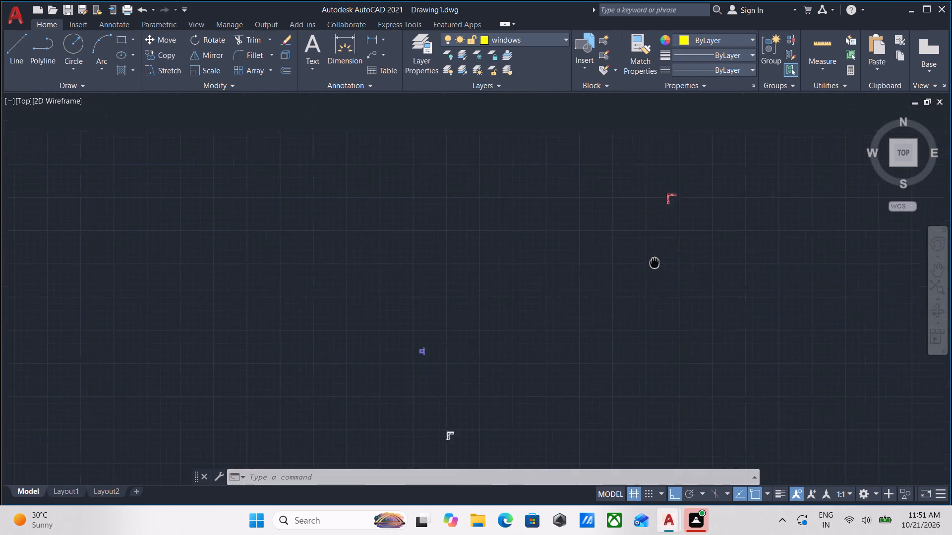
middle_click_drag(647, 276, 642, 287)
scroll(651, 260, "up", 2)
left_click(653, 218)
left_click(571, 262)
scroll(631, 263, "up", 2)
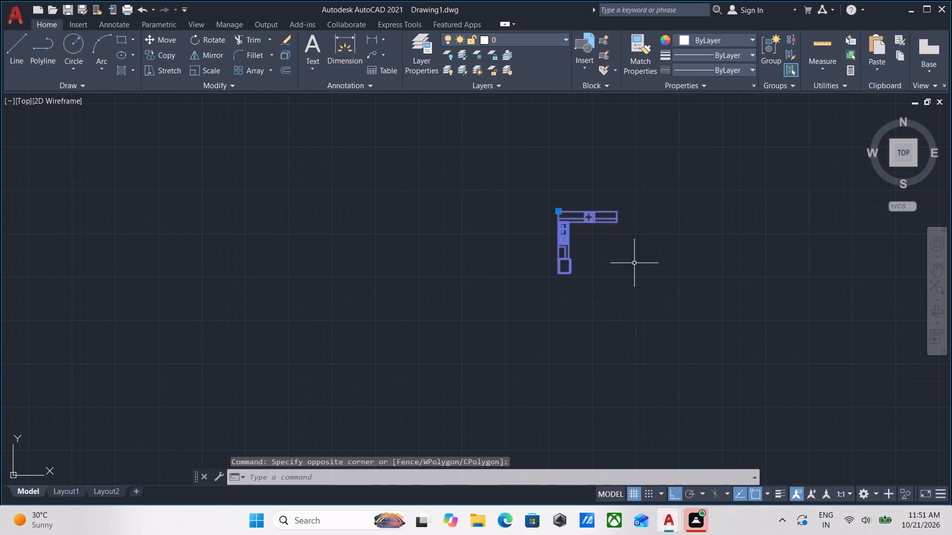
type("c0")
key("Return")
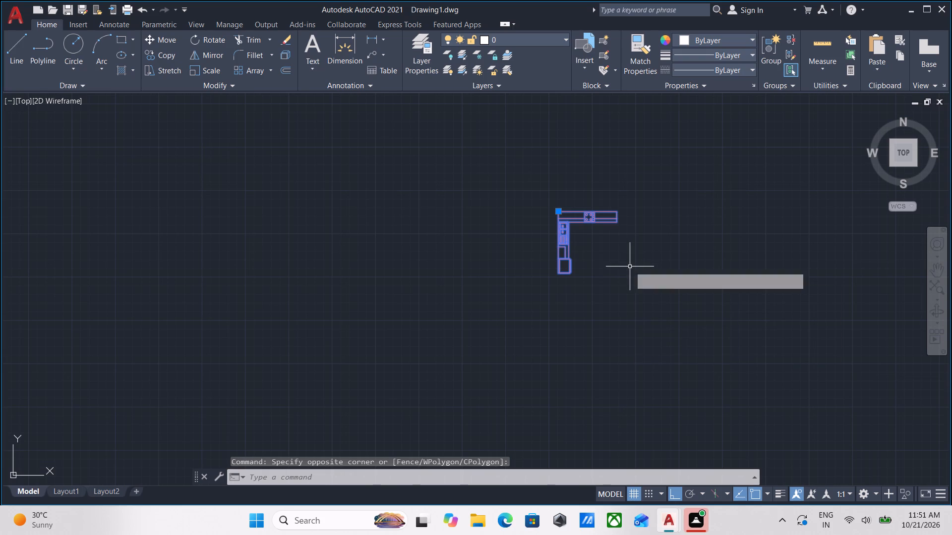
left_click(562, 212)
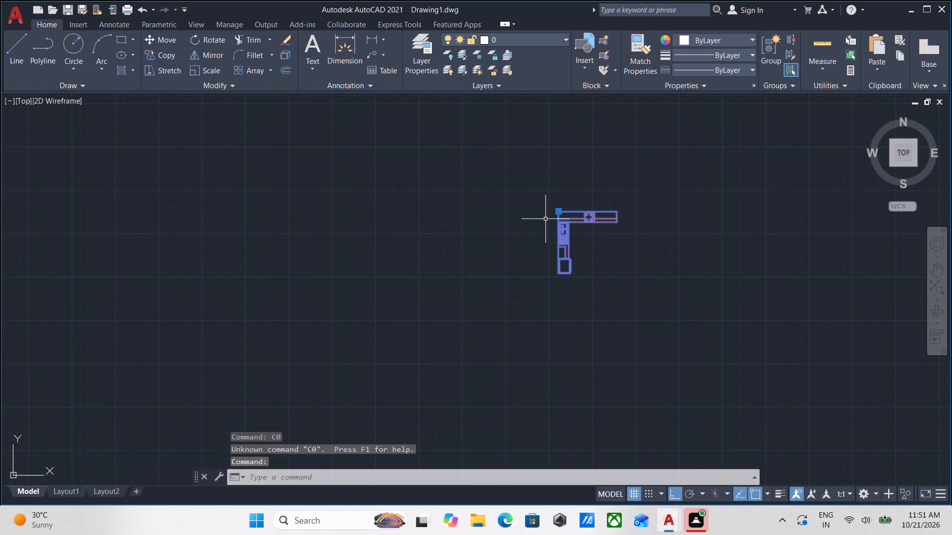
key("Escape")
Copy the L-shaped kitchen counter by its northwest corner, Ortho off, about 42 feet southwest into the space south of the middle bedroom.
left_click(621, 258)
left_click(569, 204)
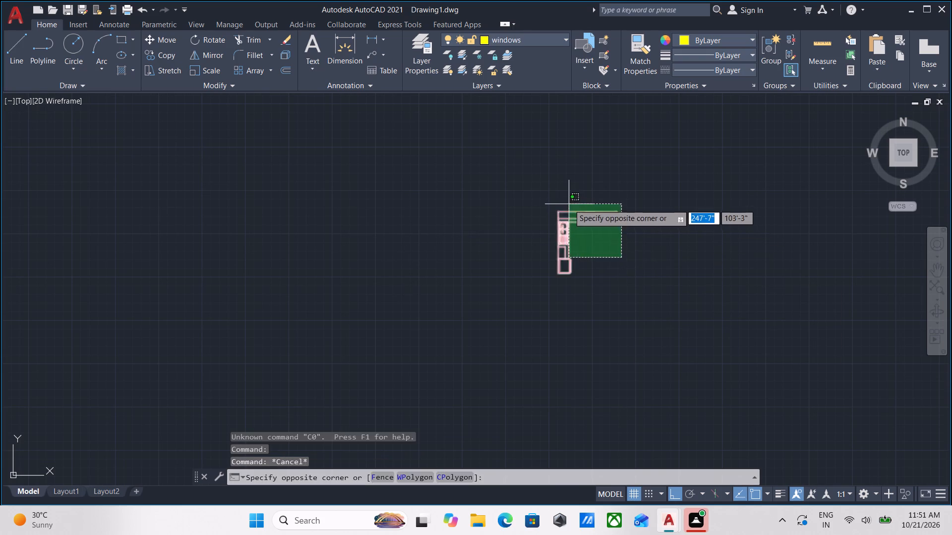
type("co")
key("Return")
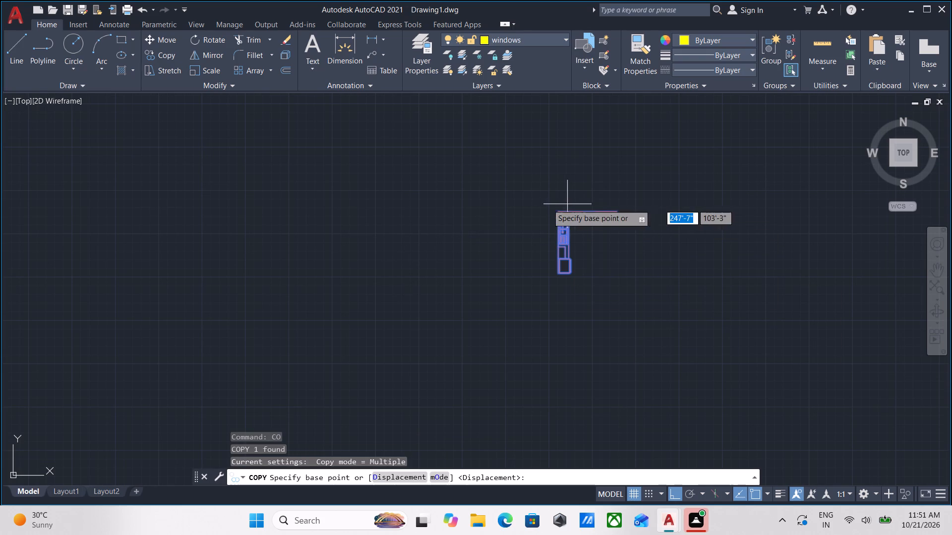
left_click(559, 209)
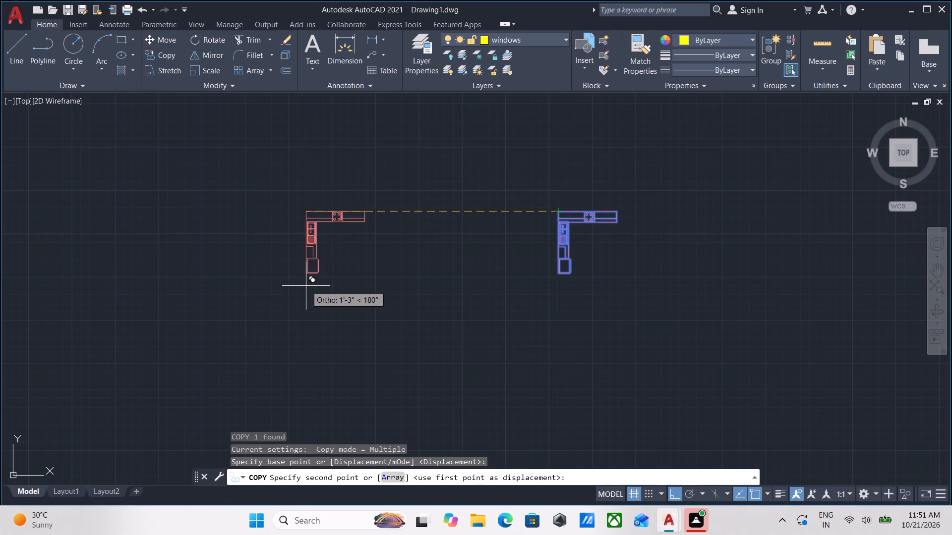
key("F8")
scroll(226, 361, "down", 2)
middle_click_drag(253, 338, 607, 223)
scroll(296, 333, "down", 3)
middle_click_drag(392, 301, 667, 219)
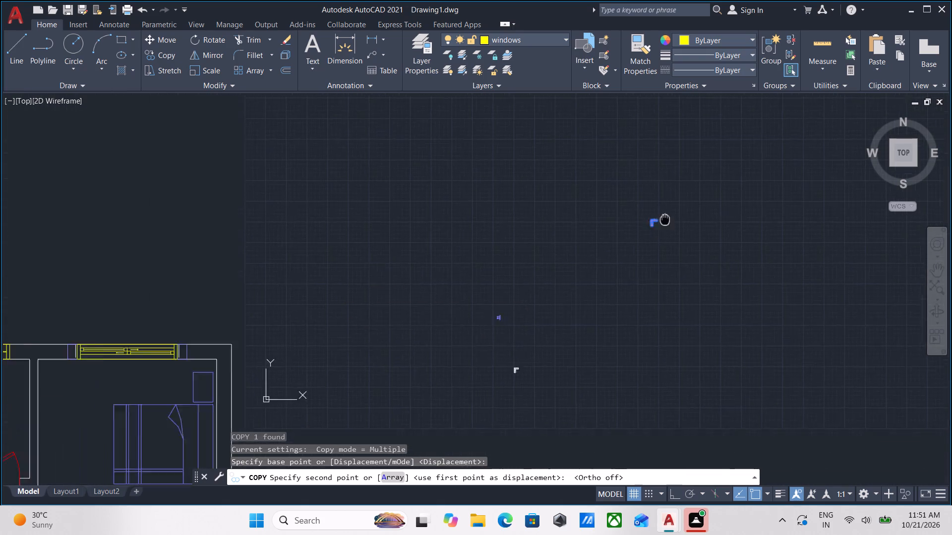
scroll(489, 283, "down", 2)
middle_click_drag(524, 267, 660, 209)
scroll(419, 338, "up", 4)
middle_click_drag(386, 352, 502, 269)
scroll(523, 268, "up", 1)
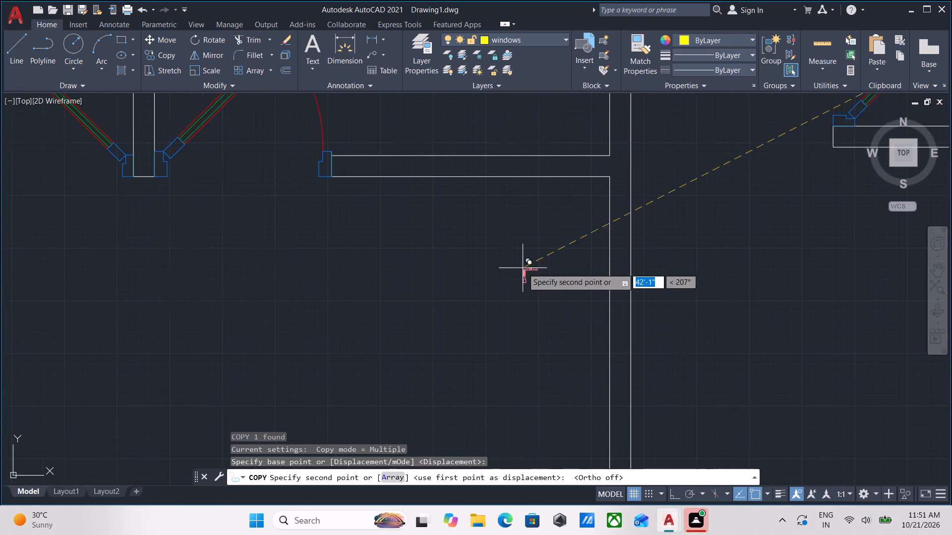
scroll(523, 268, "up", 1)
middle_click_drag(532, 241, 569, 358)
left_click(569, 300)
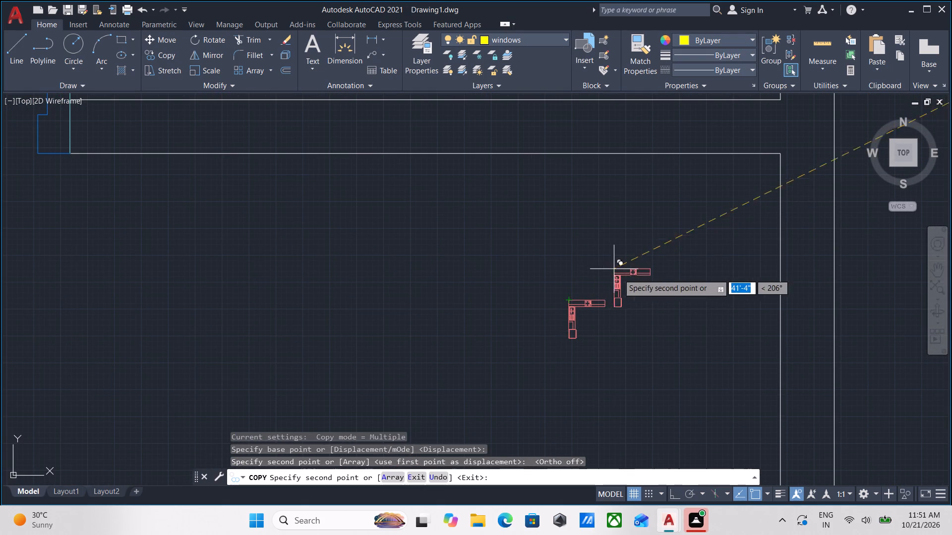
key("Escape")
Rotate the copied kitchen counter 270 degrees about its outer corner using Ortho, so its arms run west and south.
left_click(614, 275)
left_click(560, 323)
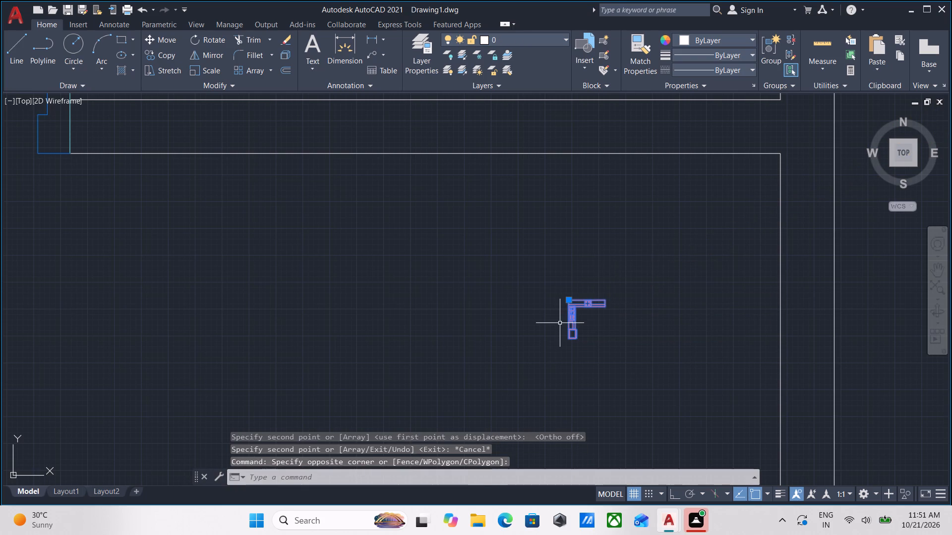
key("r")
key("o")
key("Return")
scroll(591, 313, "up", 2)
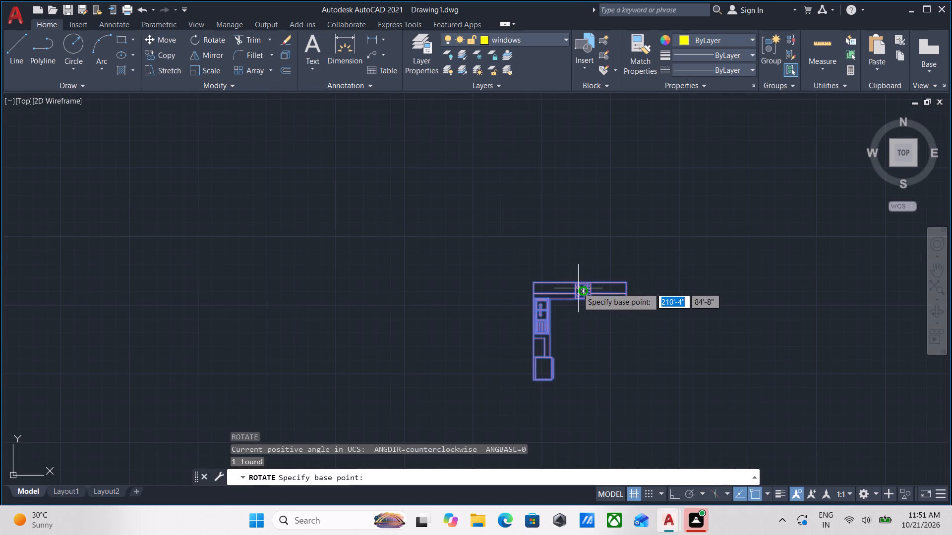
left_click(534, 282)
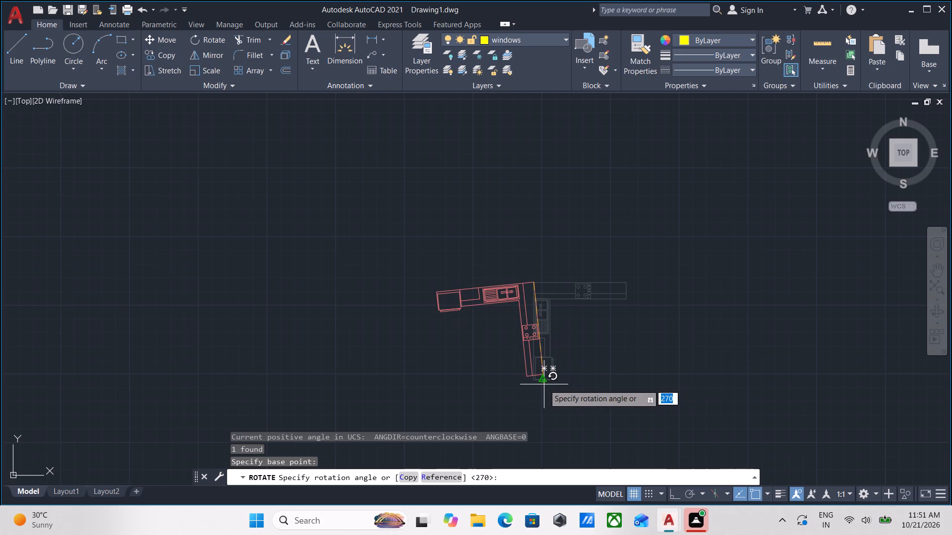
key("F8")
left_click(521, 399)
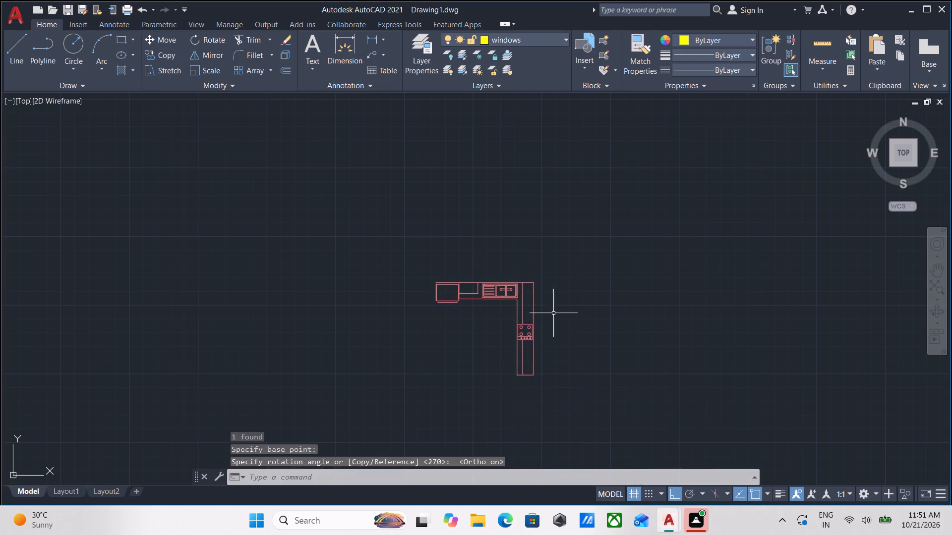
Move the rotated kitchen counter by its outer corner, Ortho off, about 1'-9" northeast to just inside the room's northeast corner.
scroll(554, 310, "down", 2)
left_click_drag(560, 283, 555, 286)
left_click(523, 321)
scroll(543, 306, "up", 2)
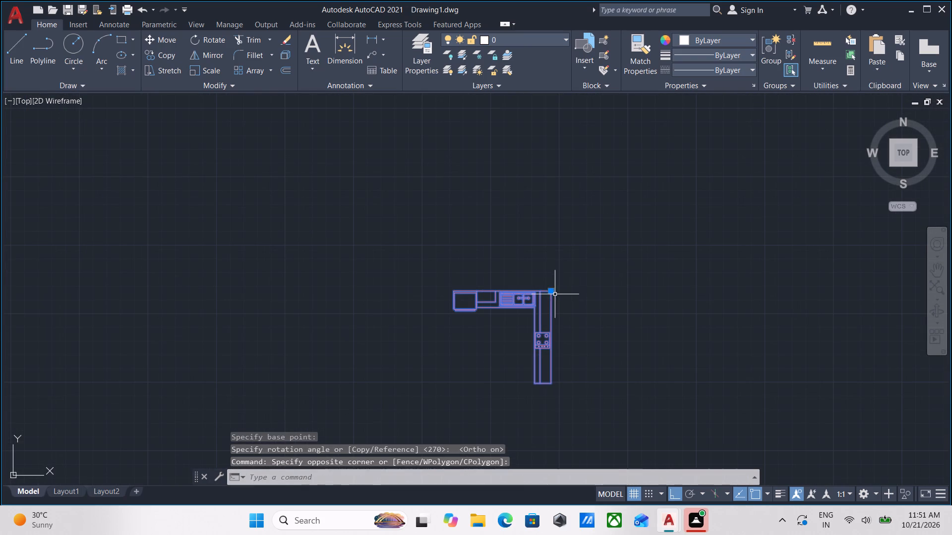
left_click(551, 291)
scroll(668, 218, "down", 1)
middle_click_drag(659, 233, 619, 274)
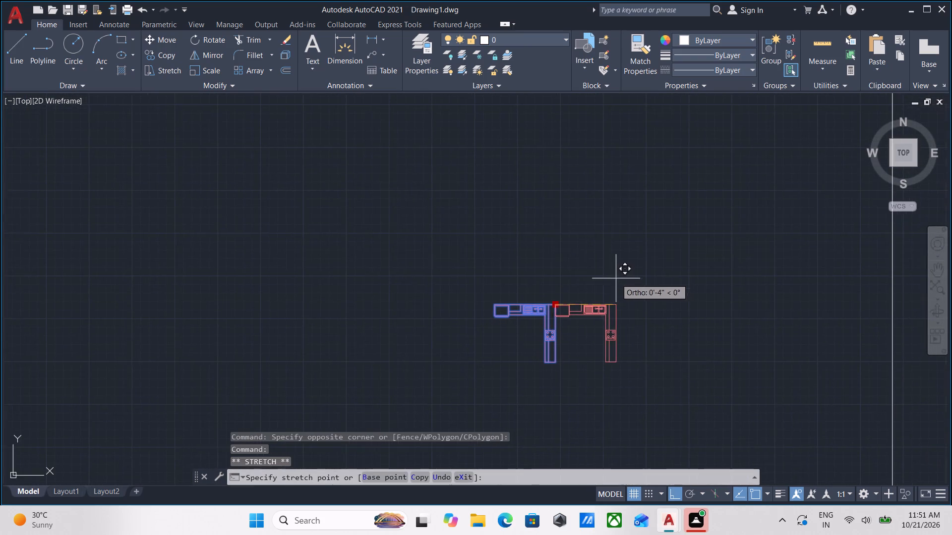
key("F8")
scroll(725, 269, "down", 1)
middle_click_drag(725, 269, 547, 448)
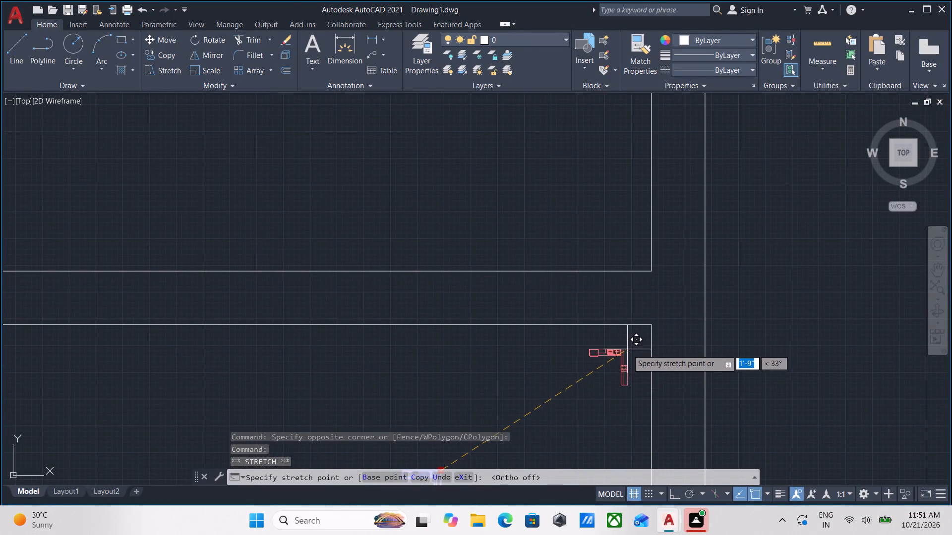
left_click(630, 346)
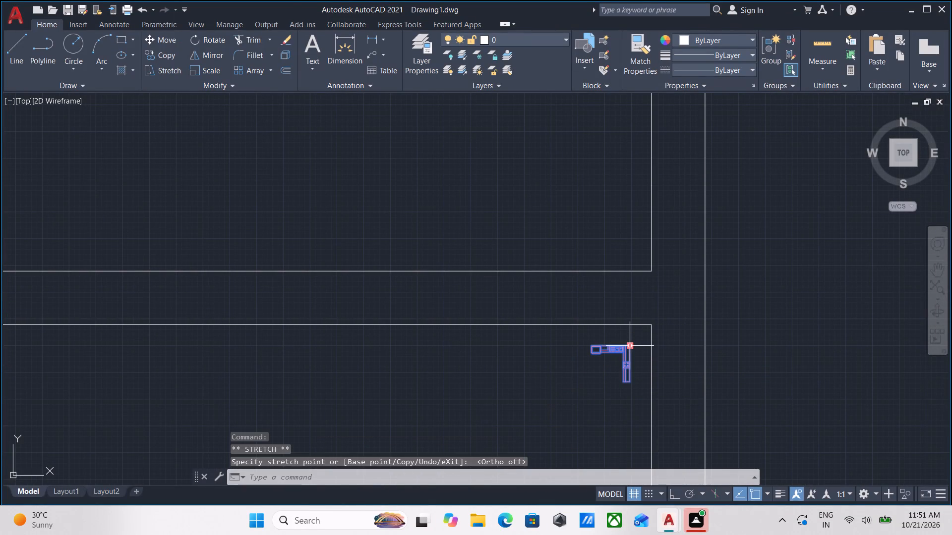
scroll(645, 345, "up", 1)
key("Escape")
Scale up the counter by reference about its northeast corner, taking its east side as reference length, to fit between the doorway and east wall.
left_click(638, 328)
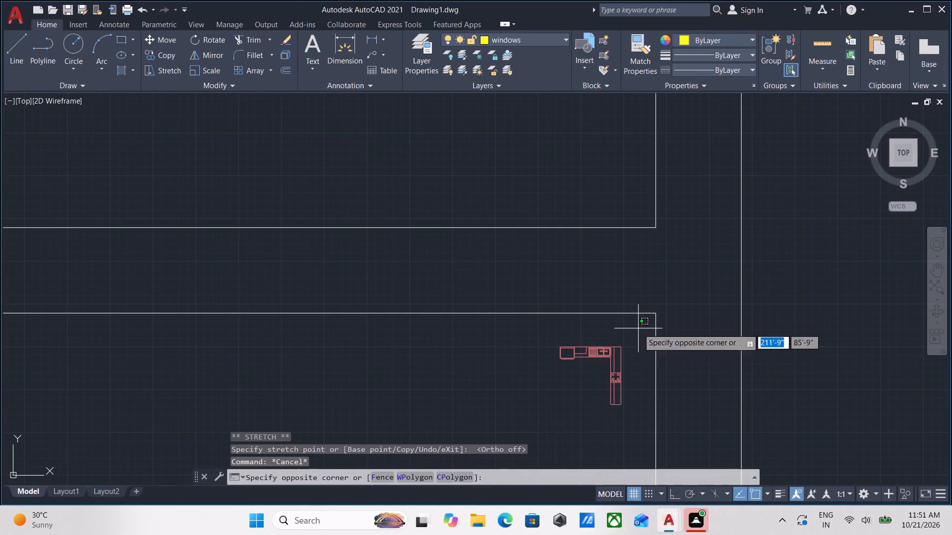
left_click(591, 359)
scroll(591, 359, "up", 2)
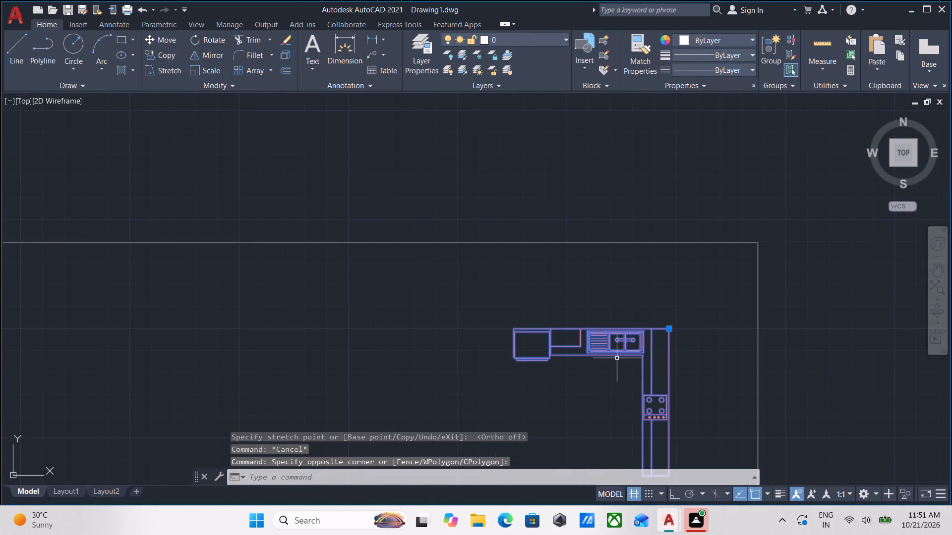
key("s")
type("ca")
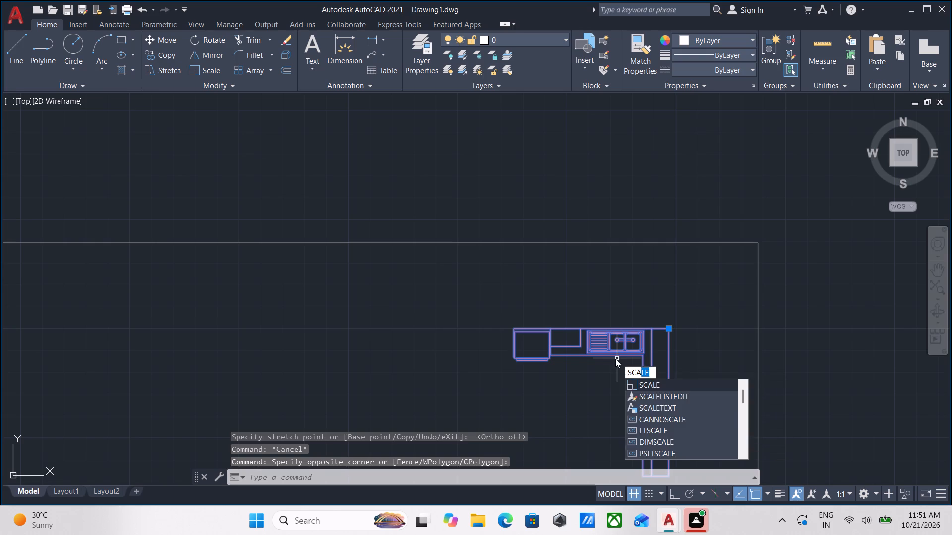
key("Return")
scroll(671, 341, "down", 2)
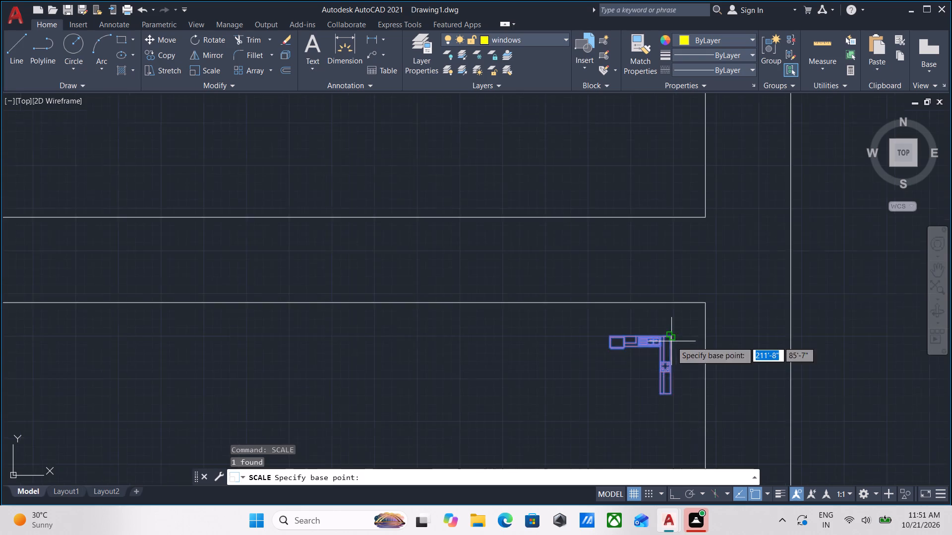
middle_click_drag(671, 341, 678, 224)
scroll(680, 239, "down", 8)
middle_click_drag(689, 252, 669, 281)
scroll(669, 276, "up", 10)
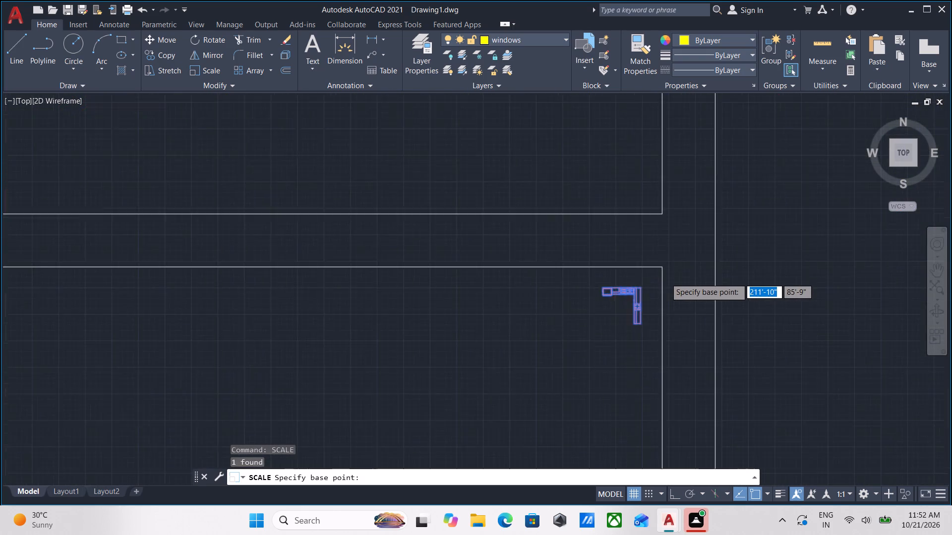
scroll(665, 278, "up", 1)
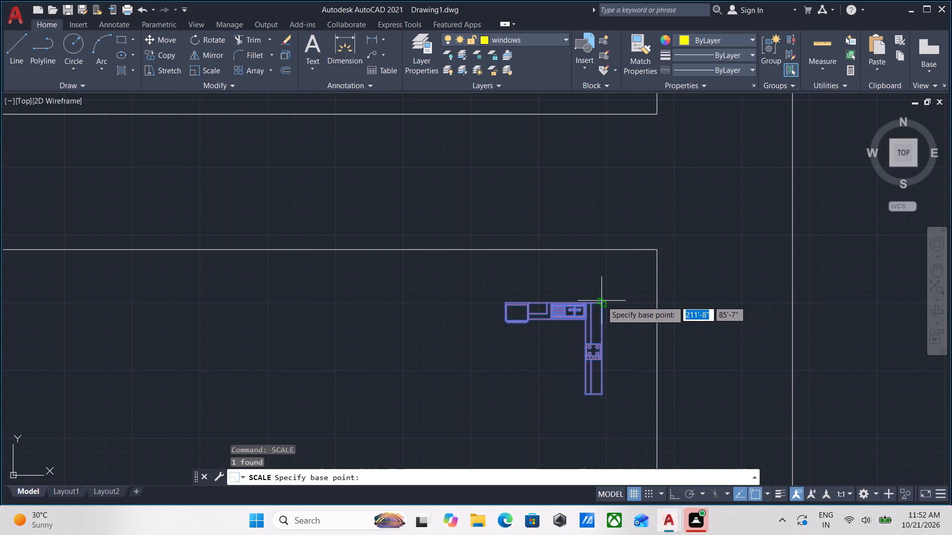
left_click(601, 301)
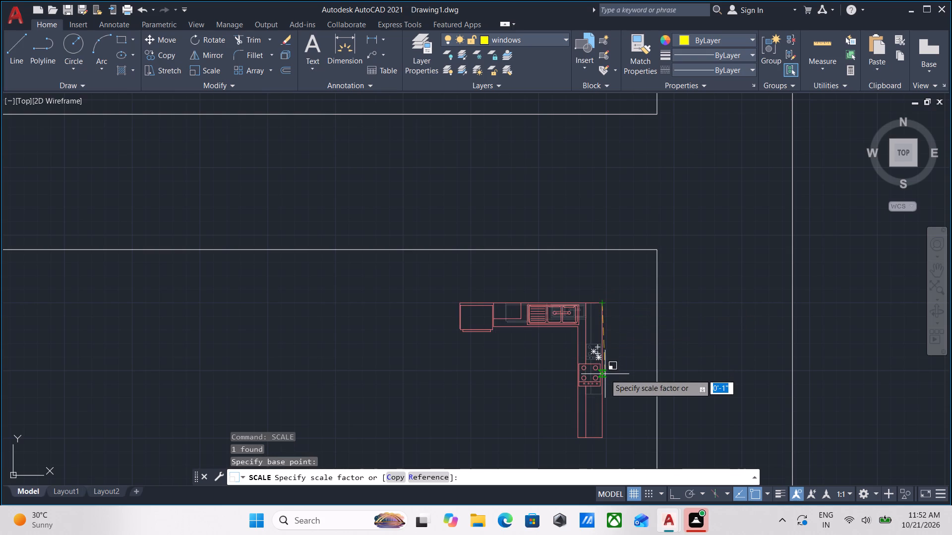
key("r")
key("Return")
scroll(596, 332, "up", 3)
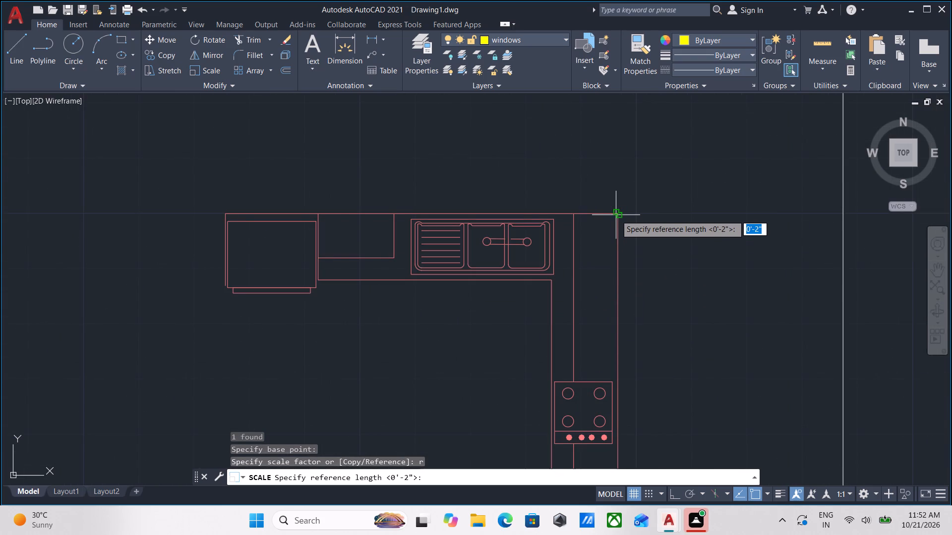
left_click(616, 214)
scroll(620, 367, "down", 2)
middle_click_drag(622, 351, 635, 217)
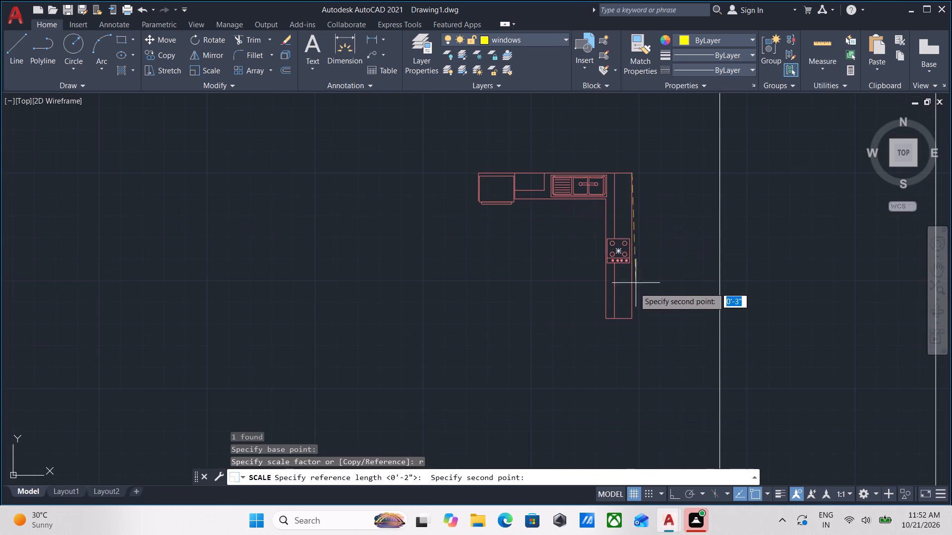
left_click(633, 318)
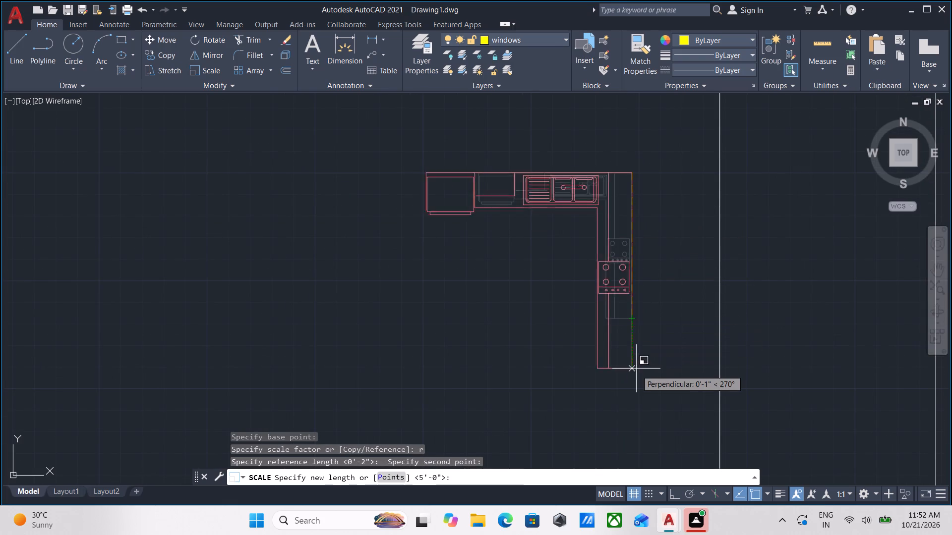
key("F8")
scroll(647, 368, "down", 3)
middle_click_drag(647, 368, 609, 224)
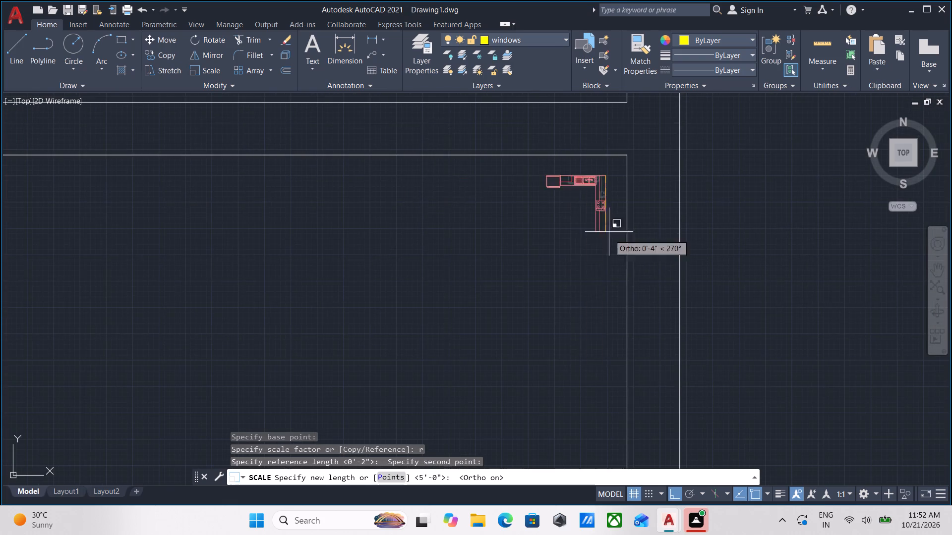
scroll(598, 369, "down", 1)
middle_click_drag(598, 369, 589, 234)
scroll(581, 303, "down", 3)
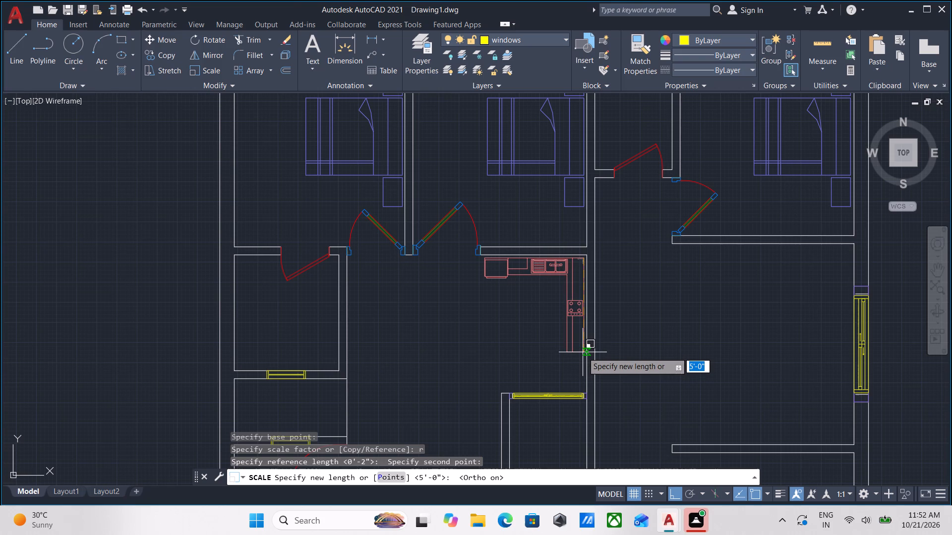
scroll(583, 357, "up", 1)
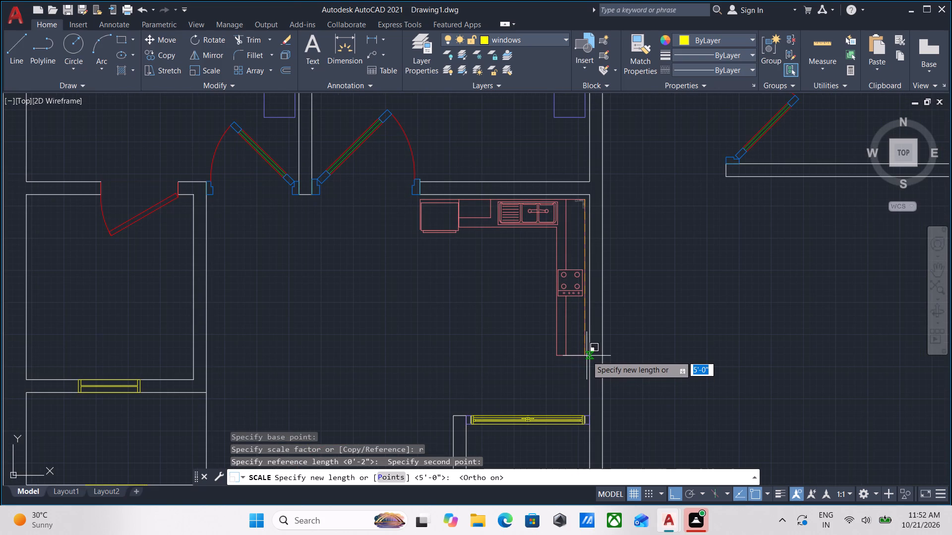
left_click(587, 356)
Copy the scaled counter by its northeast corner, Ortho off, about 13'-10" east to the wall corner below the northeast bedroom.
middle_click_drag(567, 316, 561, 390)
scroll(527, 298, "up", 3)
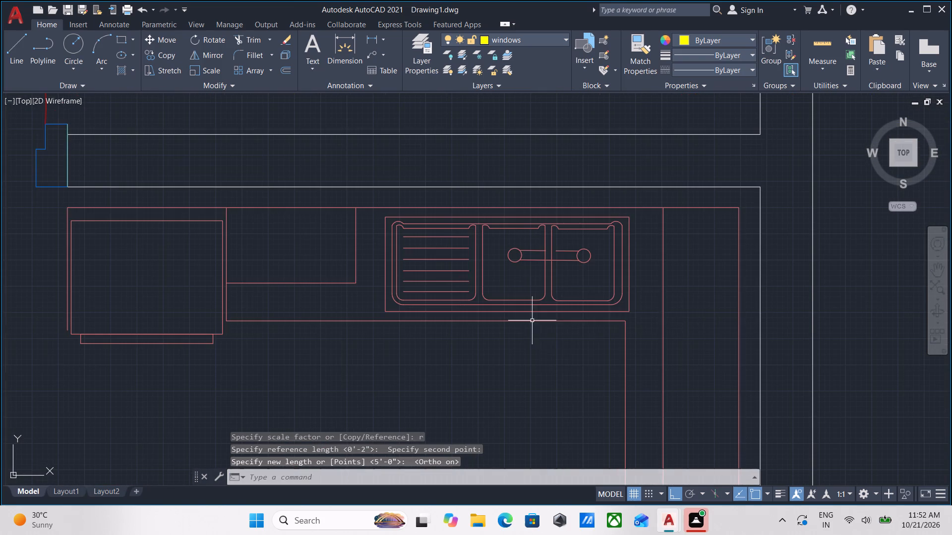
left_click(548, 348)
left_click(520, 284)
scroll(527, 310, "down", 2)
middle_click_drag(527, 311, 483, 351)
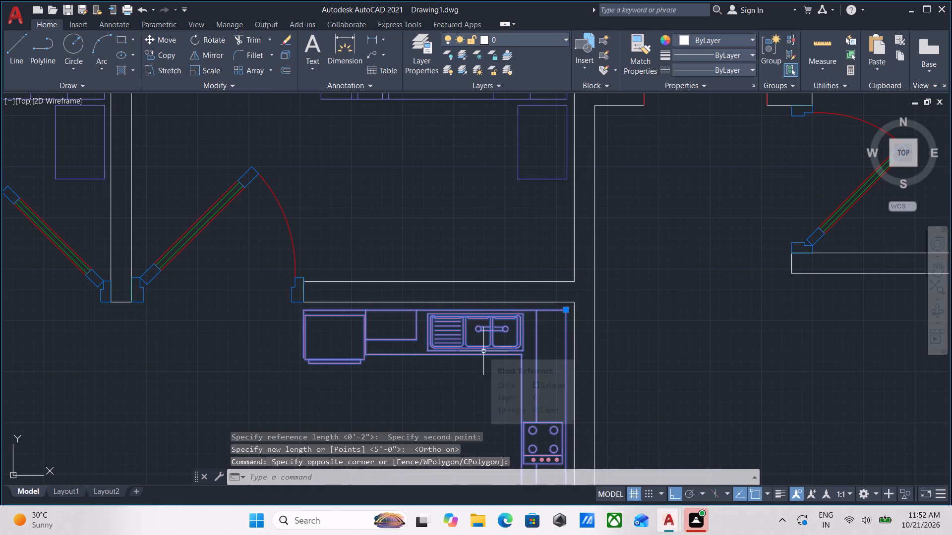
type("co")
key("Return")
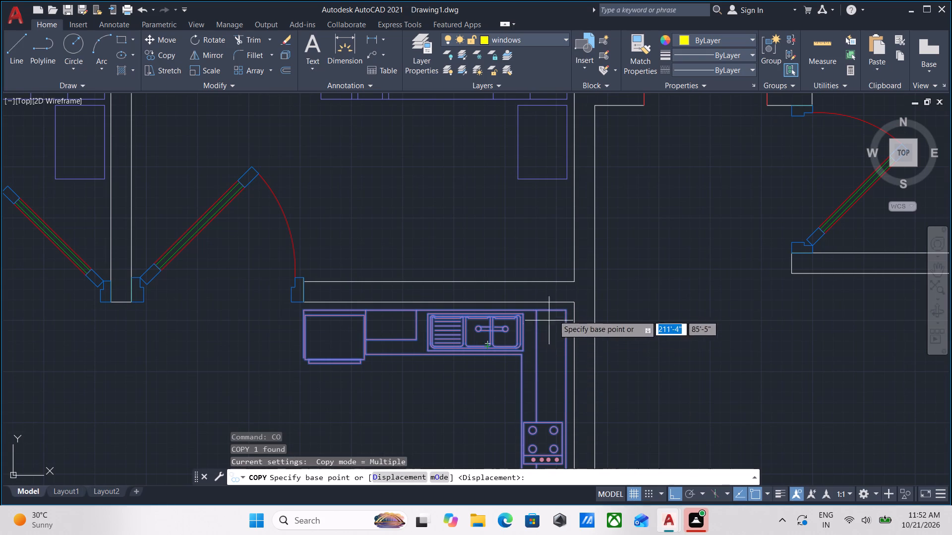
left_click(563, 310)
middle_click_drag(713, 300, 475, 295)
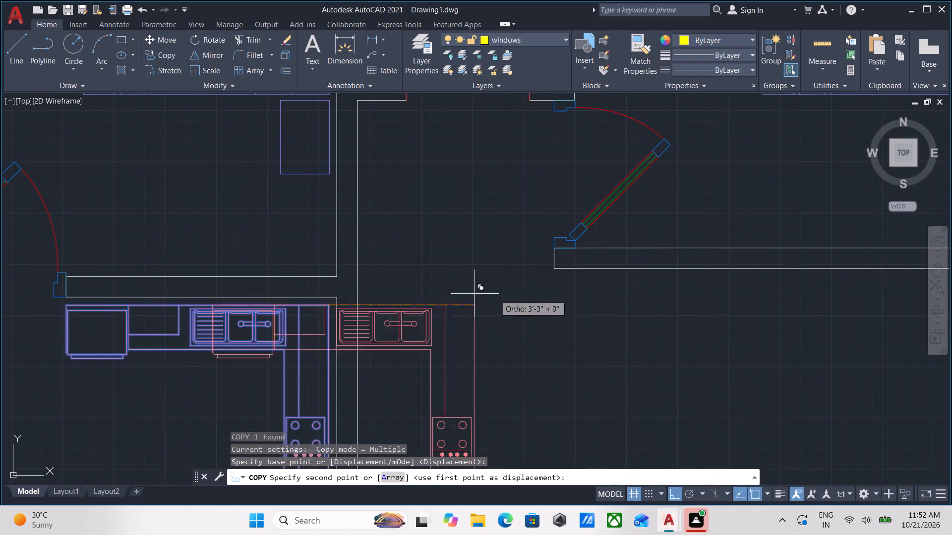
scroll(755, 313, "down", 1)
middle_click_drag(741, 314, 502, 316)
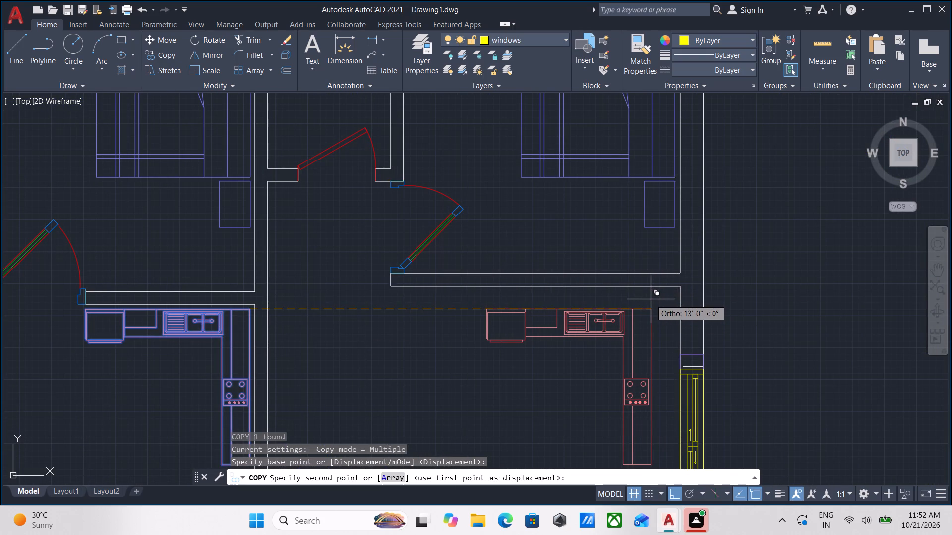
key("F8")
scroll(654, 299, "up", 1)
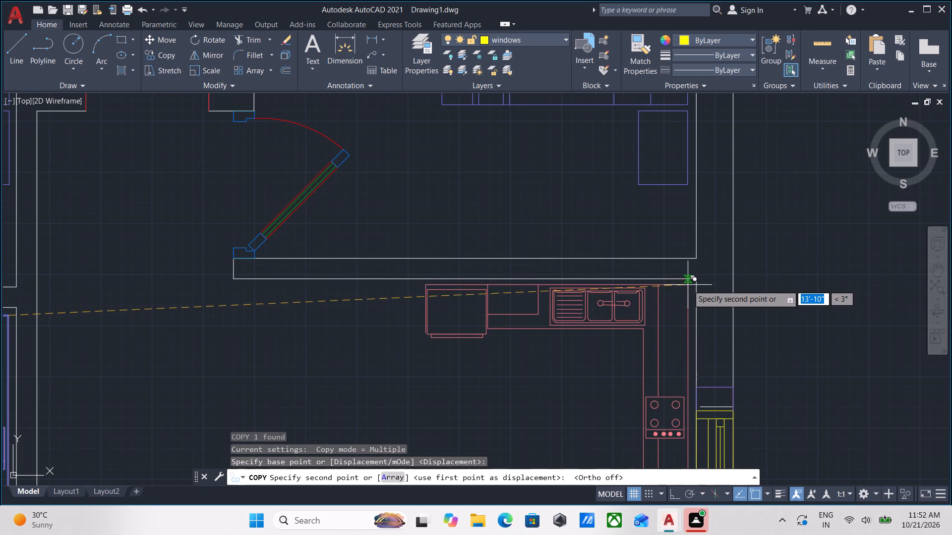
left_click(688, 285)
scroll(496, 324, "down", 1)
middle_click_drag(516, 318, 552, 265)
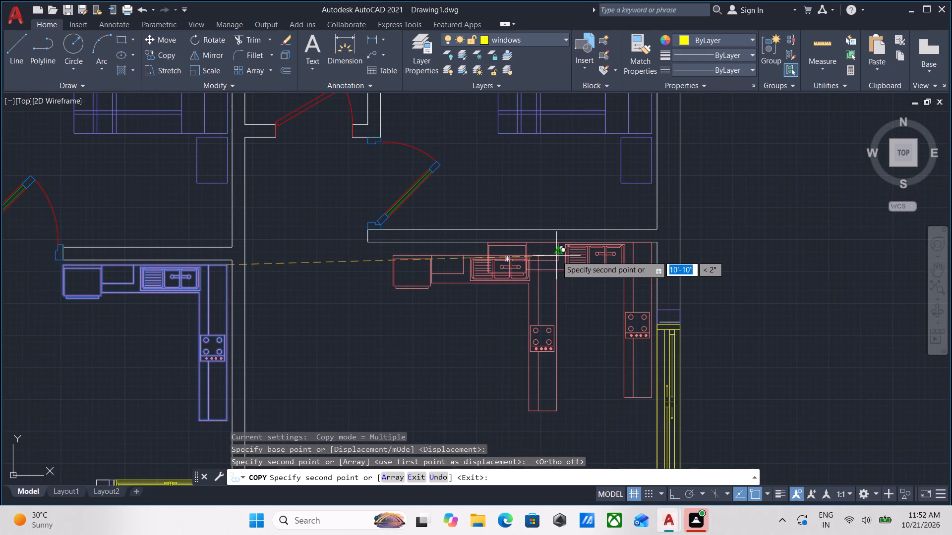
key("Escape")
Move the copied counter about 1 inch south, away from the wall below the northeast bedroom.
scroll(646, 252, "up", 3)
left_click(683, 237)
left_click(590, 273)
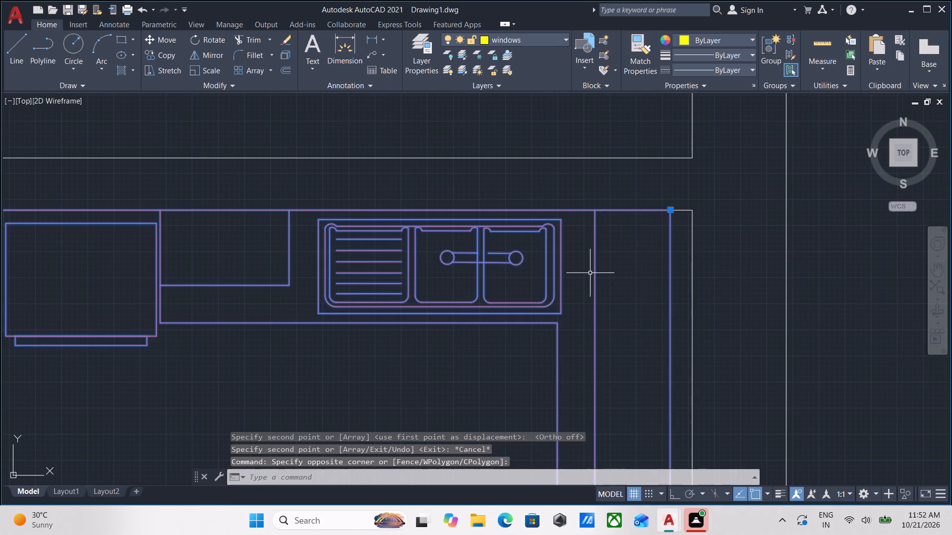
middle_click_drag(587, 275, 587, 326)
key("m")
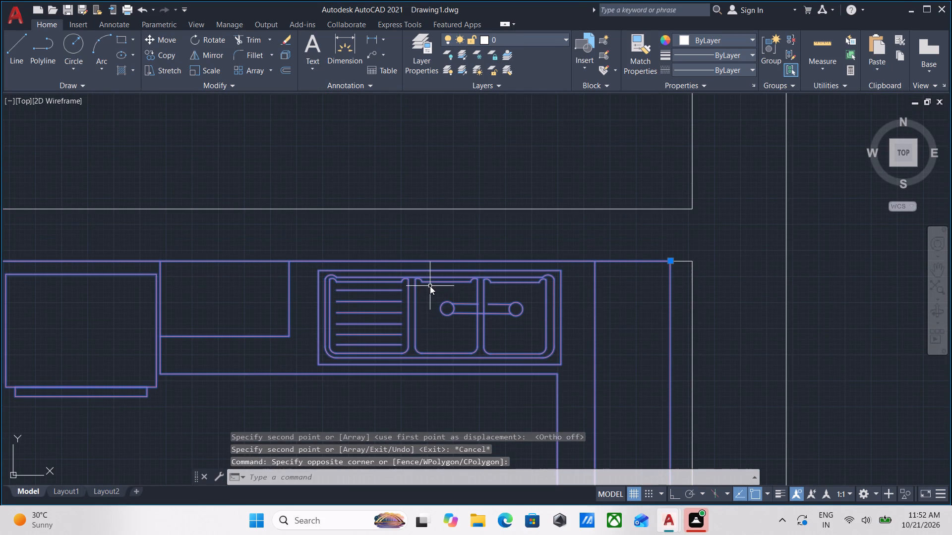
key("Return")
scroll(450, 258, "up", 1)
left_click(447, 263)
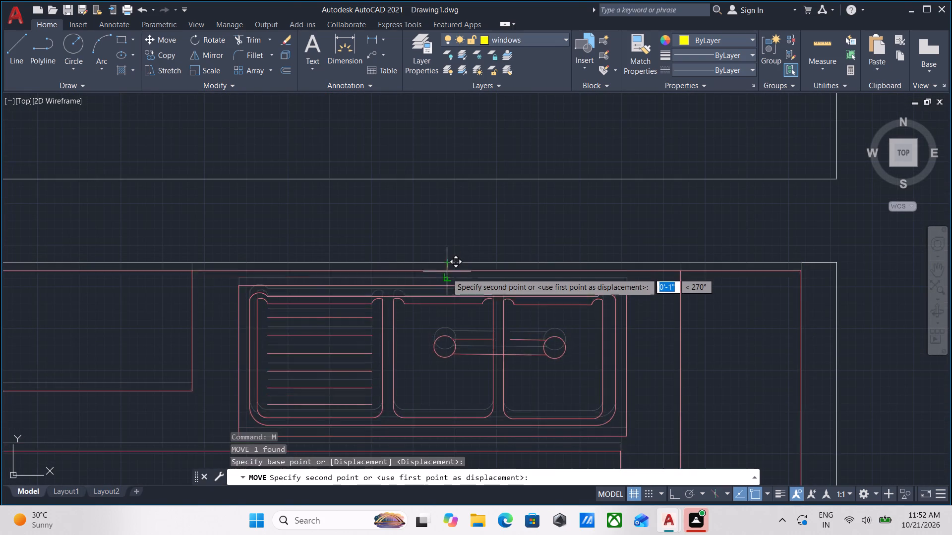
left_click(447, 275)
scroll(454, 275, "down", 3)
scroll(433, 325, "down", 1)
middle_click_drag(433, 325, 464, 304)
key("Escape")
Examine the floor plan from the furnished bedrooms and kitchens down to the southern rooms, staircase and main entrance.
scroll(458, 308, "down", 2)
middle_click_drag(458, 308, 468, 300)
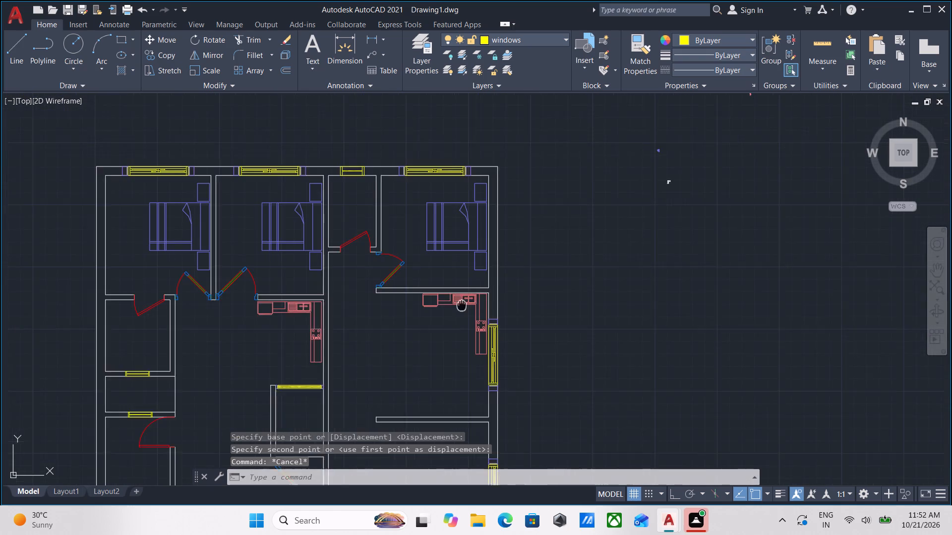
middle_click_drag(468, 300, 484, 278)
middle_click_drag(474, 298, 503, 260)
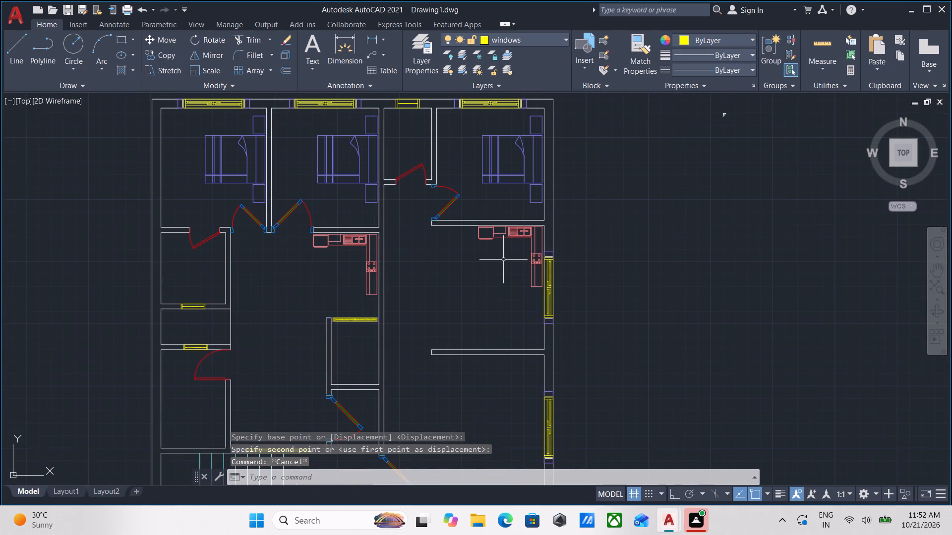
middle_click_drag(514, 330, 524, 225)
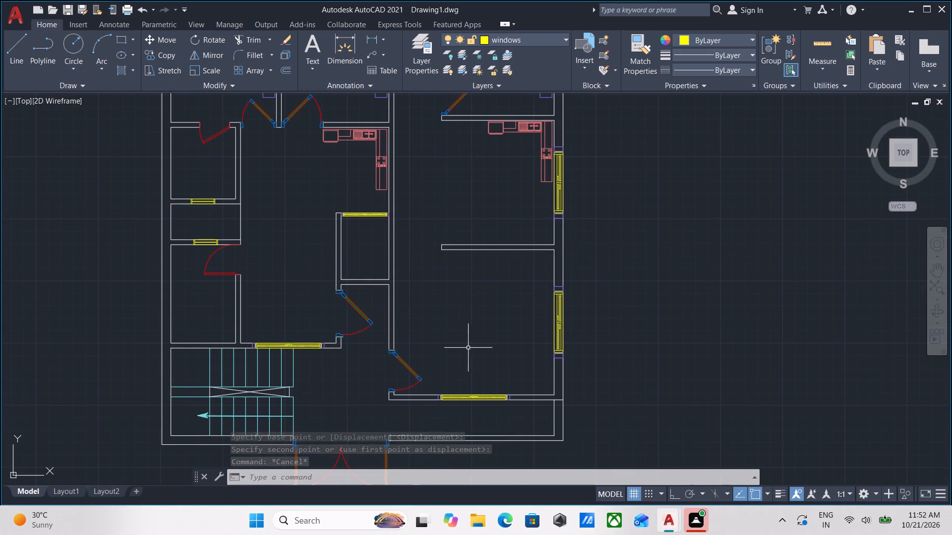
scroll(466, 348, "down", 1)
middle_click_drag(466, 347, 506, 282)
scroll(451, 307, "up", 2)
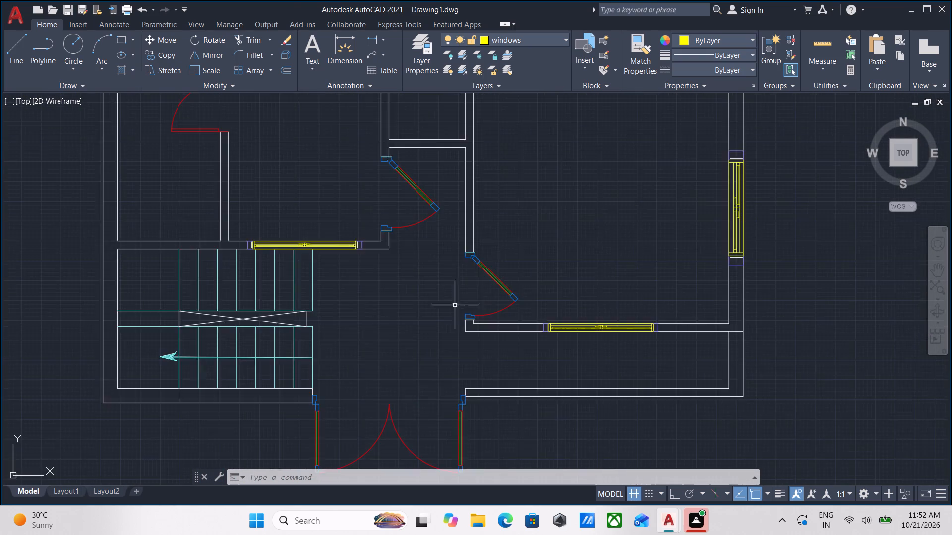
scroll(455, 301, "down", 1)
middle_click_drag(455, 301, 413, 409)
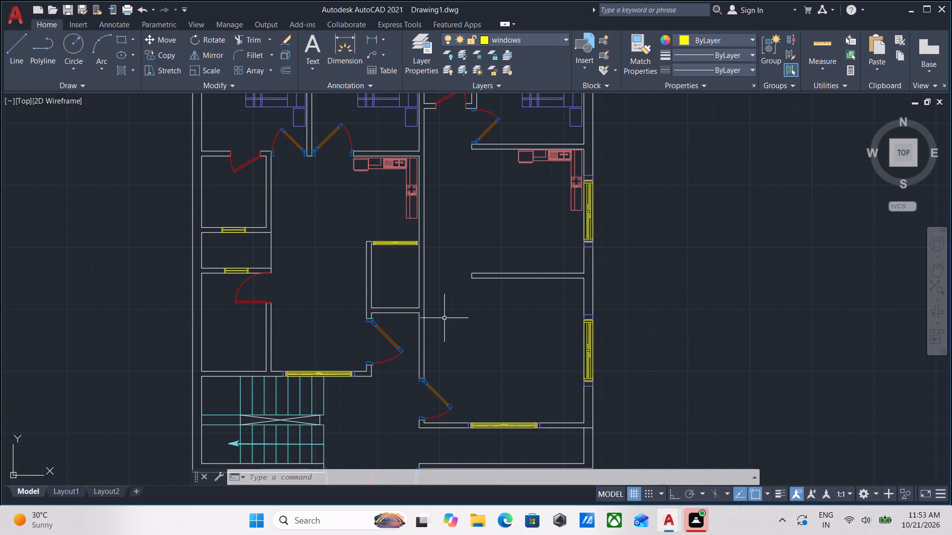
scroll(329, 406, "up", 2)
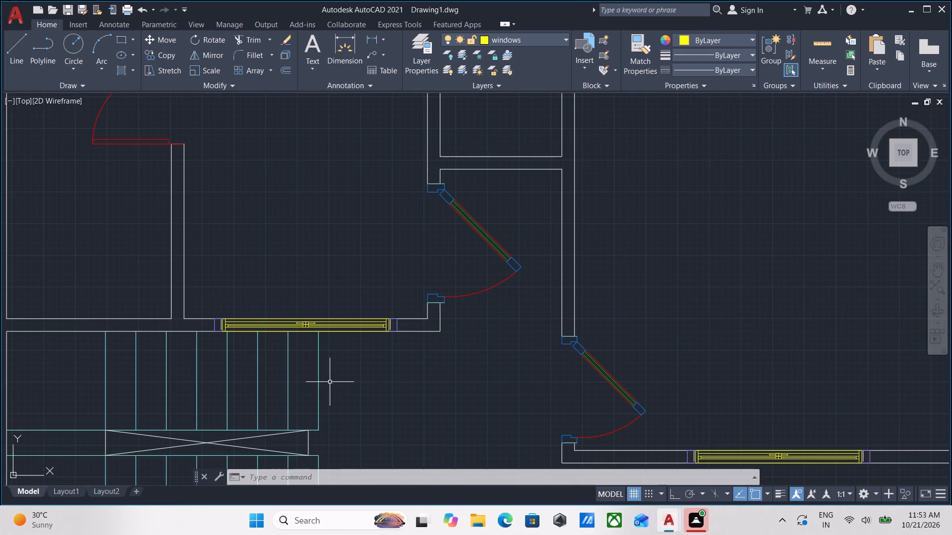
scroll(332, 380, "down", 1)
middle_click_drag(337, 377, 387, 331)
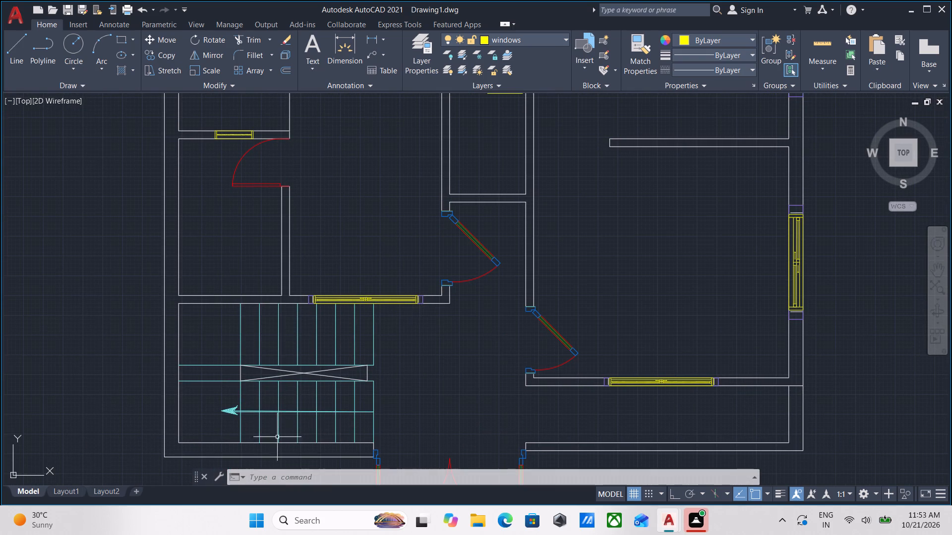
Erase the stray short diagonal line beside the staircase direction arrow's head.
scroll(233, 445, "up", 2)
scroll(260, 348, "down", 1)
scroll(499, 310, "down", 1)
scroll(313, 360, "up", 3)
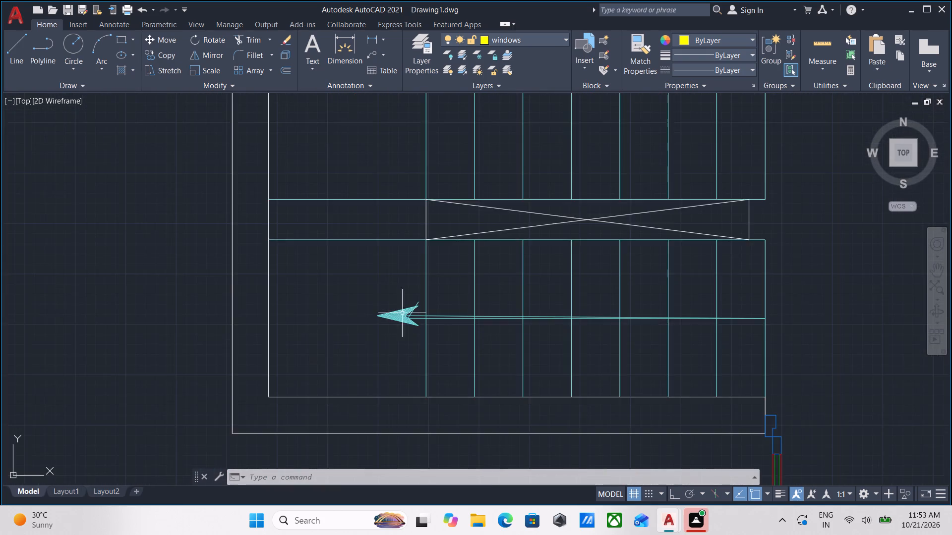
scroll(413, 305, "up", 4)
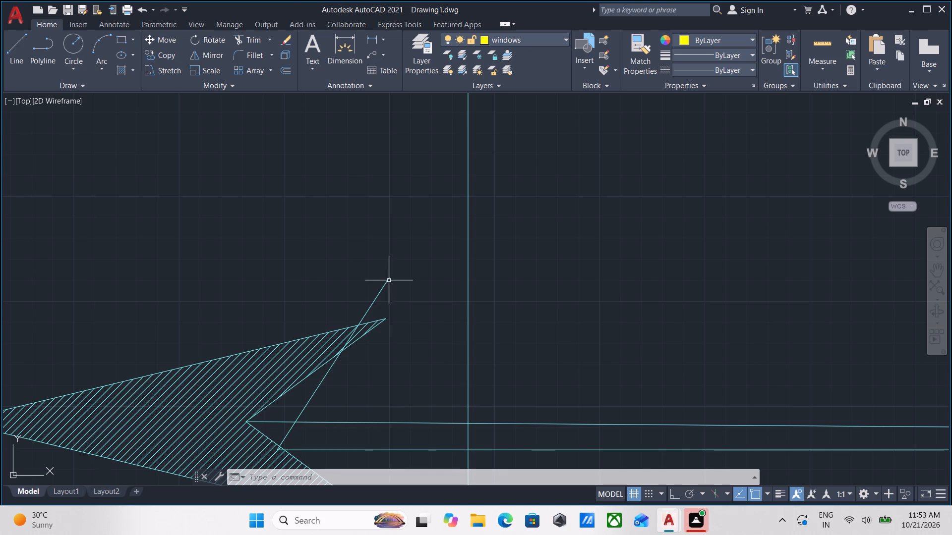
left_click(389, 279)
right_click(389, 279)
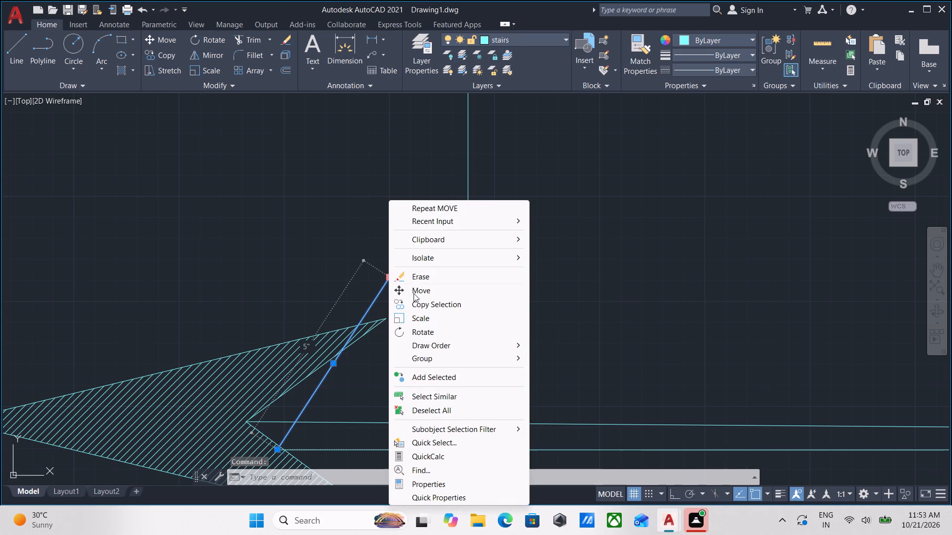
left_click(418, 272)
Examine the floor plan from the staircase up through the kitchens and bedrooms and back to the southern rooms.
scroll(263, 381, "down", 3)
scroll(362, 373, "down", 2)
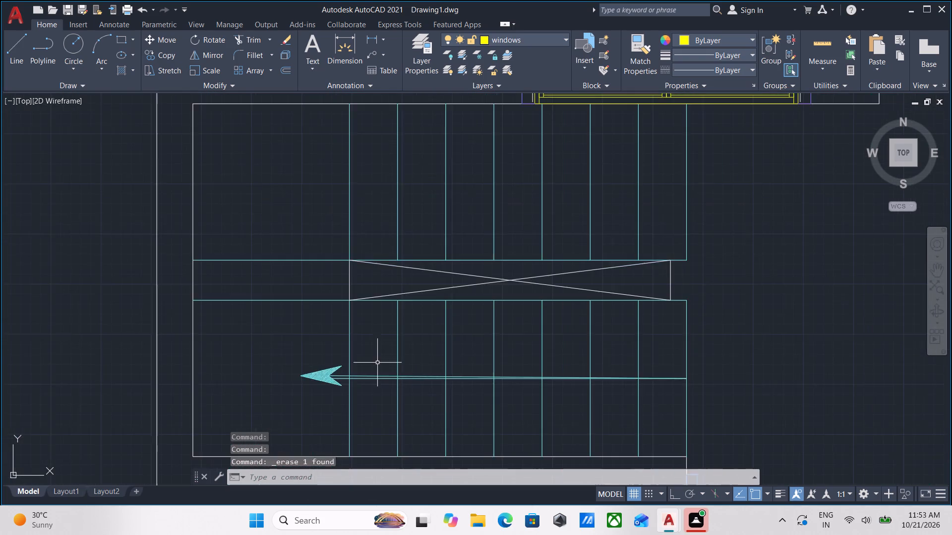
middle_click_drag(377, 363, 66, 381)
scroll(759, 310, "down", 2)
middle_click_drag(759, 310, 417, 388)
middle_click_drag(598, 295, 509, 505)
scroll(524, 444, "down", 1)
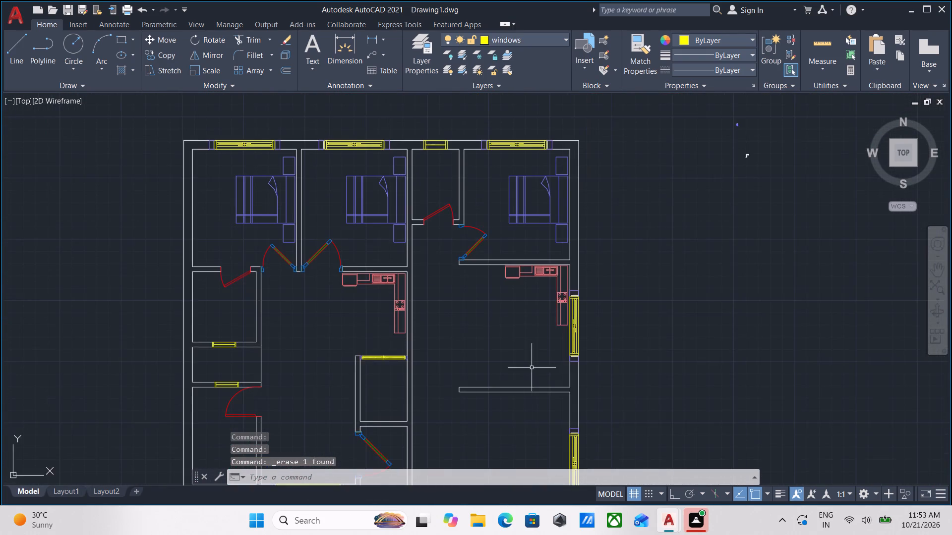
middle_click_drag(532, 371, 535, 422)
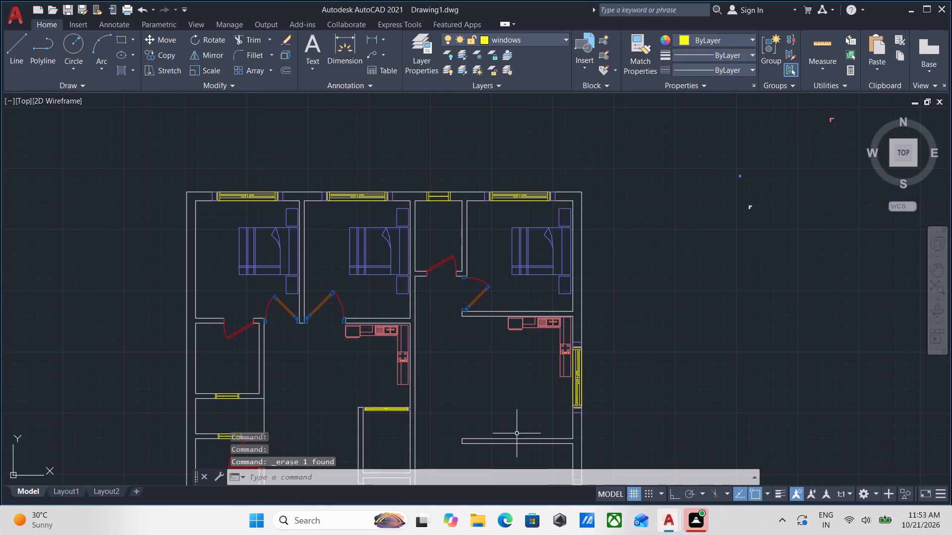
middle_click_drag(509, 438, 523, 284)
middle_click_drag(498, 317, 515, 285)
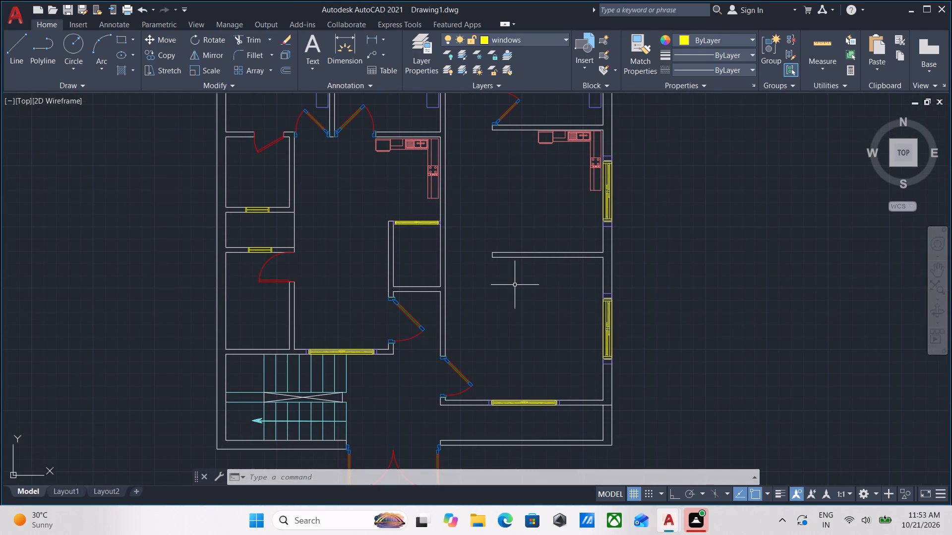
Explode the spare L-shaped sofa block outside the floor plan.
middle_click_drag(506, 295, 423, 481)
scroll(471, 360, "down", 1)
middle_click_drag(580, 343, 556, 383)
scroll(608, 305, "up", 2)
scroll(537, 404, "up", 2)
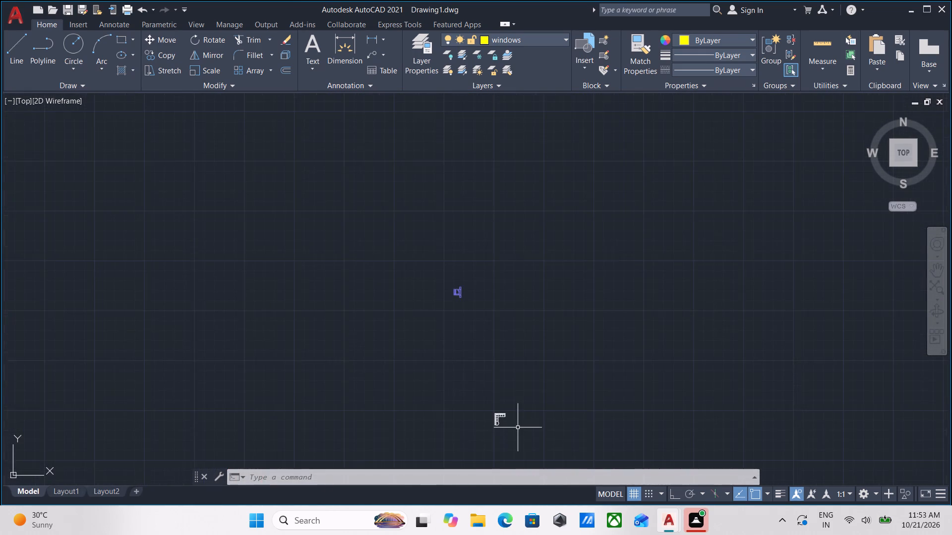
scroll(515, 428, "up", 2)
left_click(504, 432)
left_click(455, 364)
scroll(503, 428, "up", 3)
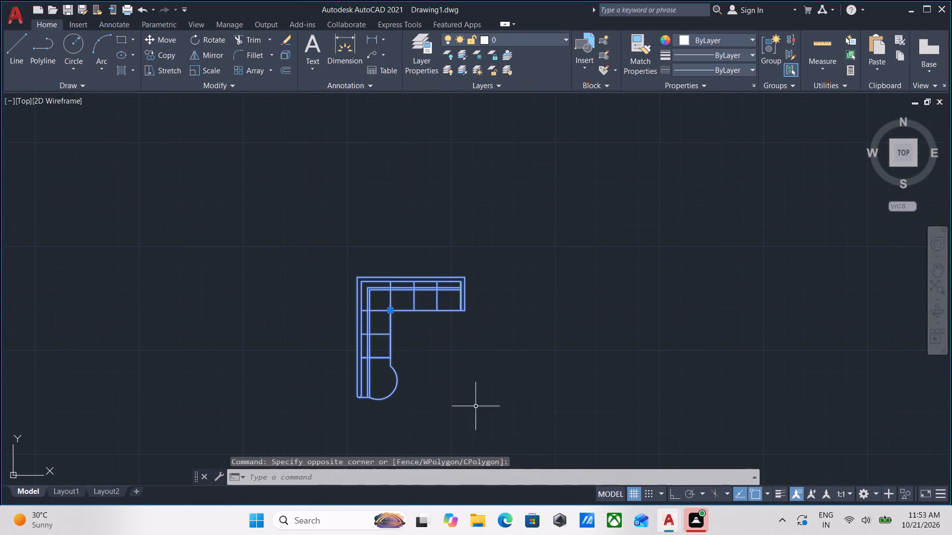
middle_click_drag(449, 378, 478, 389)
key("x")
key("Return")
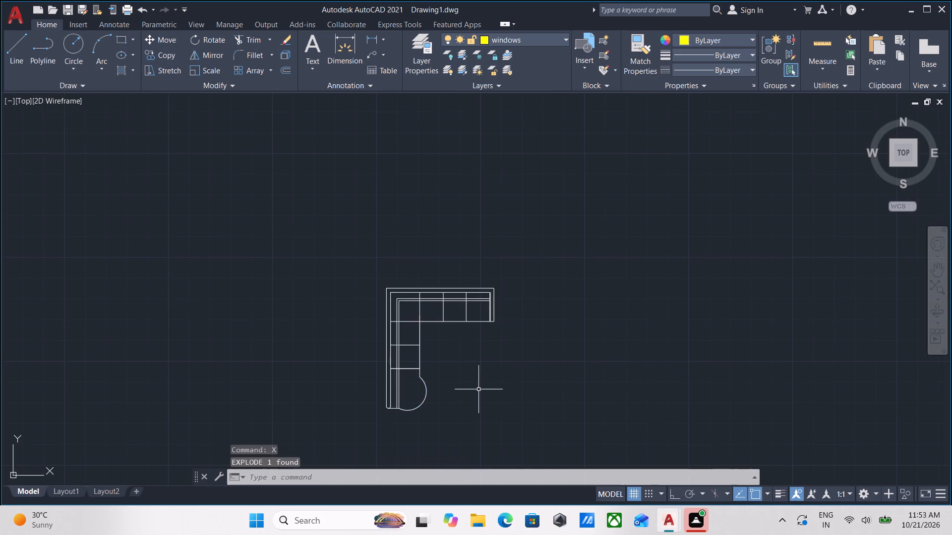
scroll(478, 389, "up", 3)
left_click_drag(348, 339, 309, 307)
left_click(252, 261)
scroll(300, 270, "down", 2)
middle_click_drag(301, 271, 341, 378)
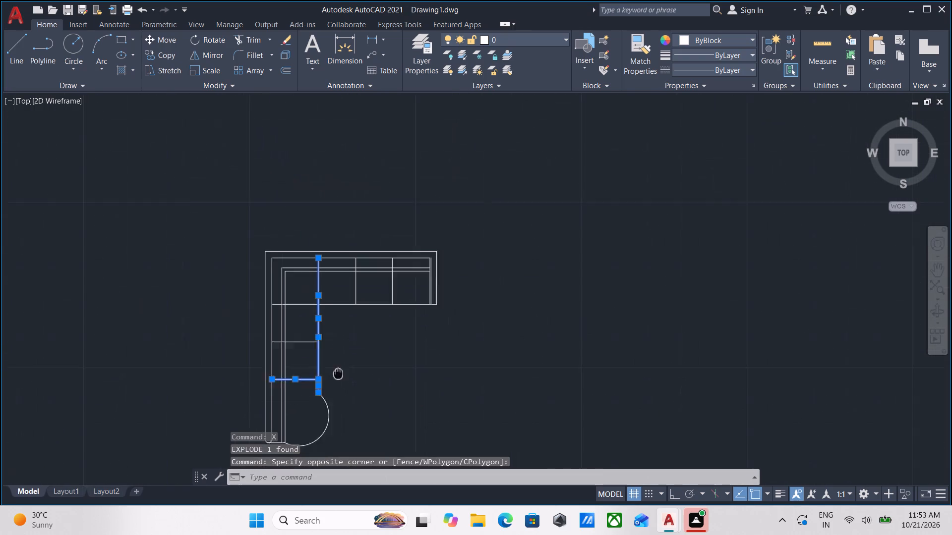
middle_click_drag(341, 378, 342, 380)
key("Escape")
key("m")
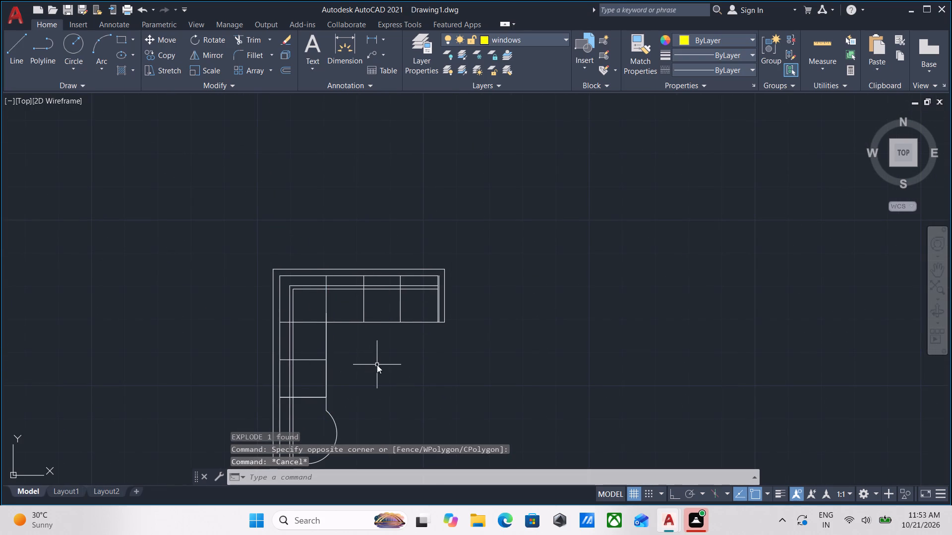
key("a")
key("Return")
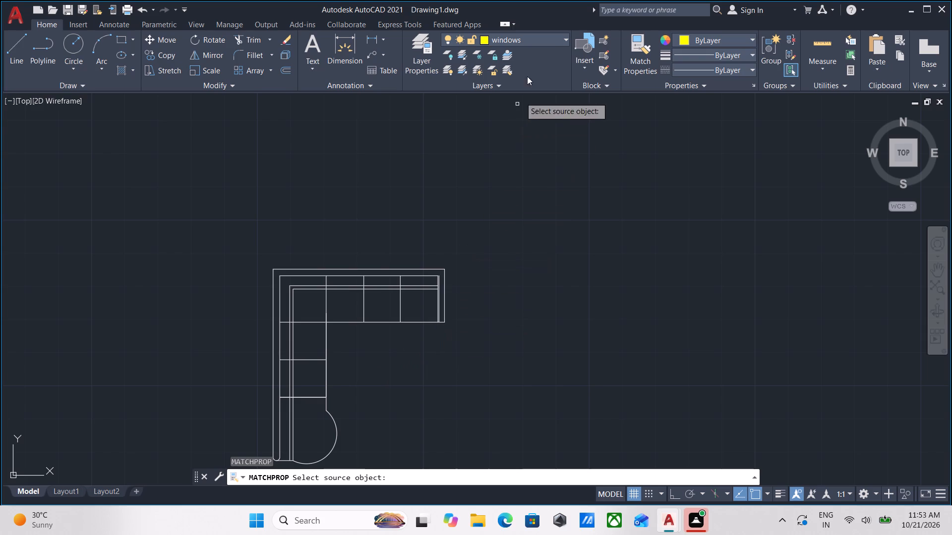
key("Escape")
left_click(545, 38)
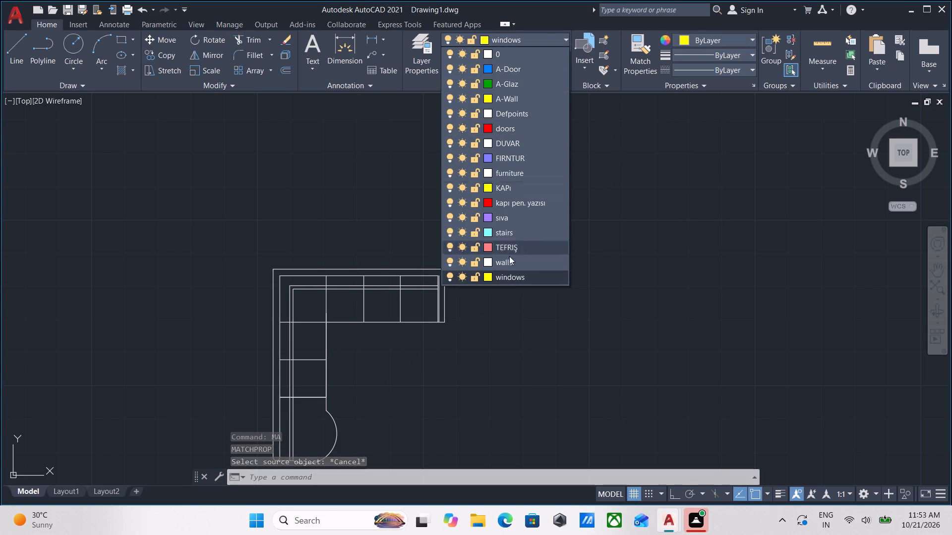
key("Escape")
Assign all pieces of the exploded L-shaped sofa to the furniture layer.
scroll(441, 285, "down", 1)
left_click_drag(494, 399, 493, 408)
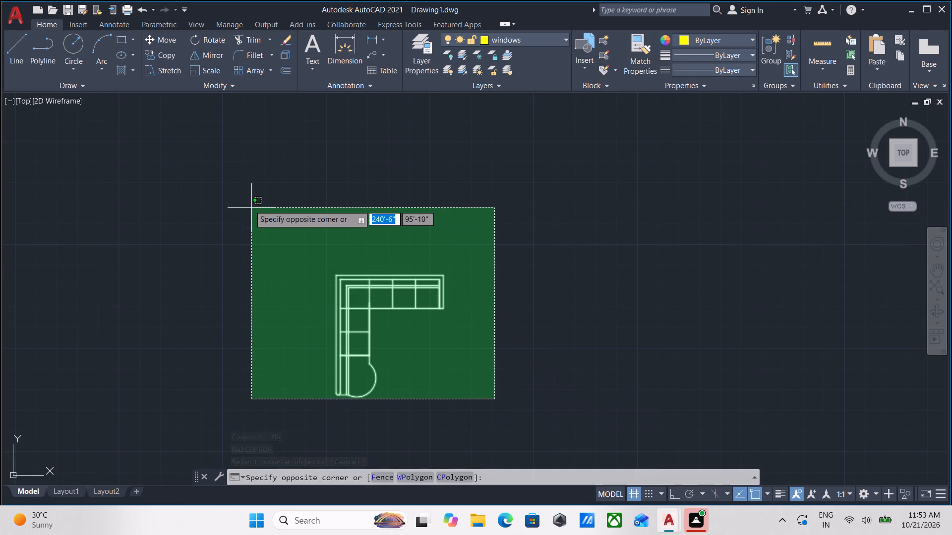
left_click(246, 199)
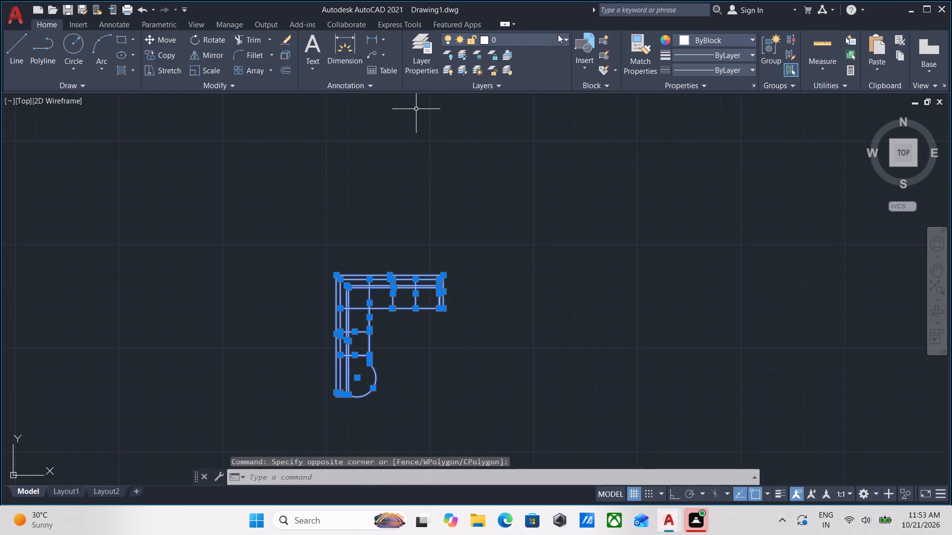
left_click(549, 41)
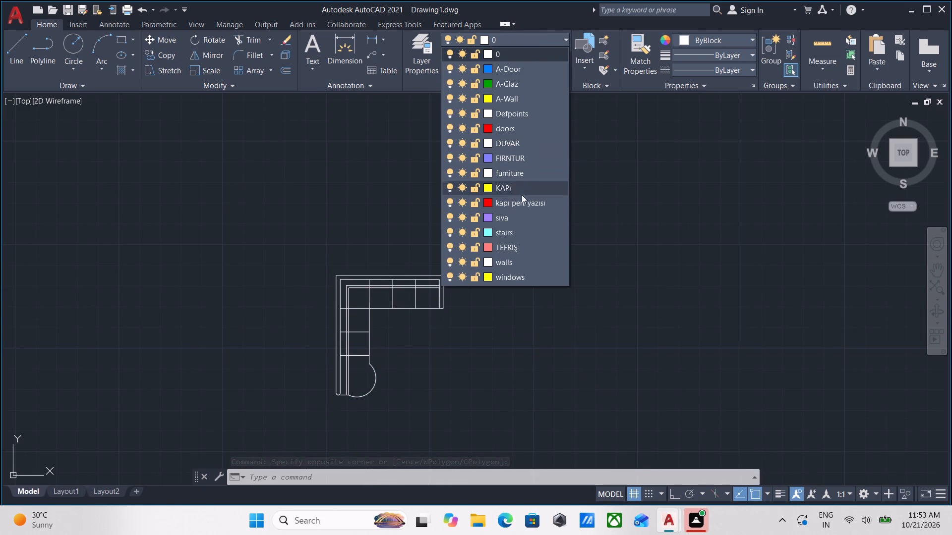
left_click(507, 174)
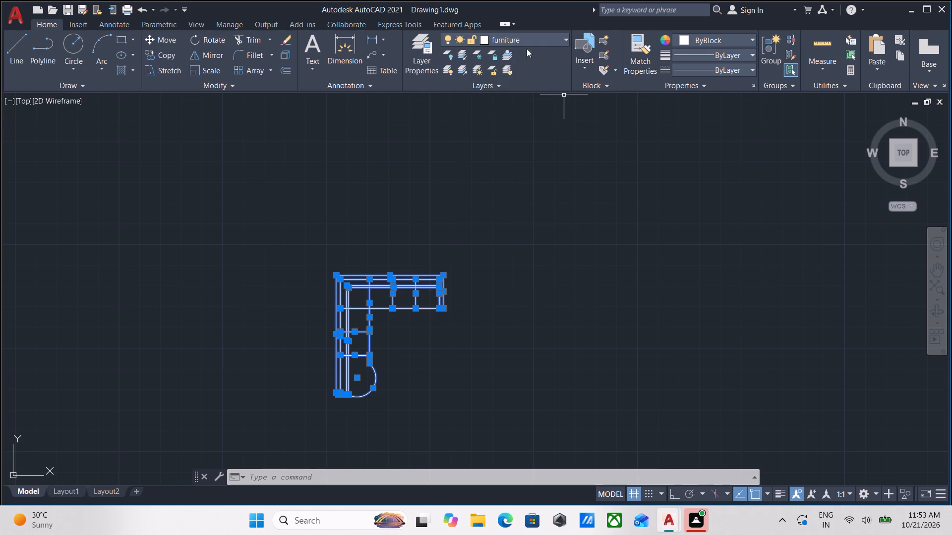
Set the furniture layer's colour to index colour 91, a light green, and clear the sofa selection.
left_click(482, 37)
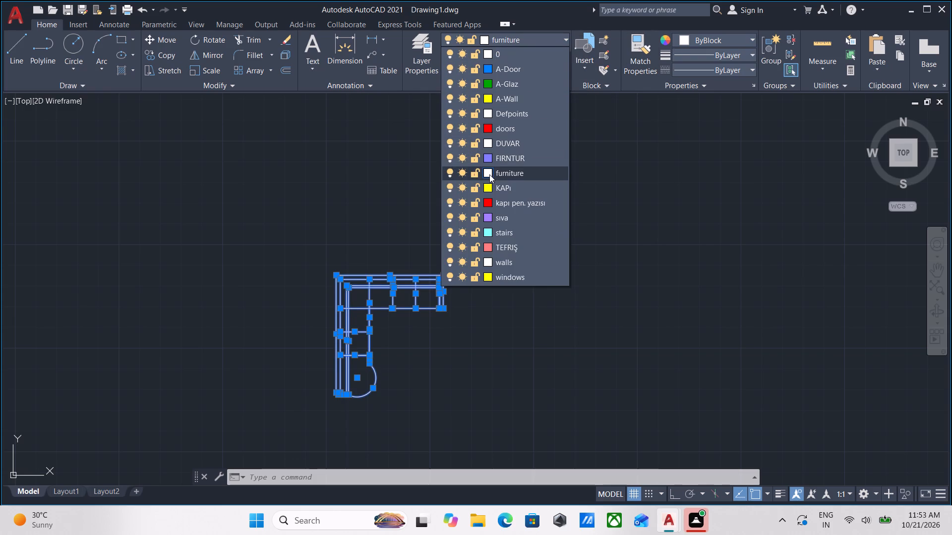
left_click(489, 174)
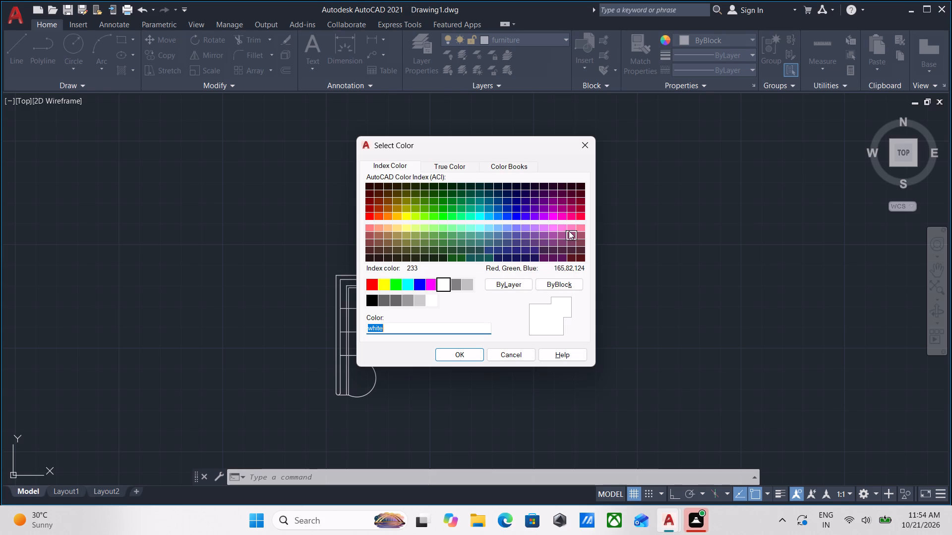
scroll(563, 227, "up", 4)
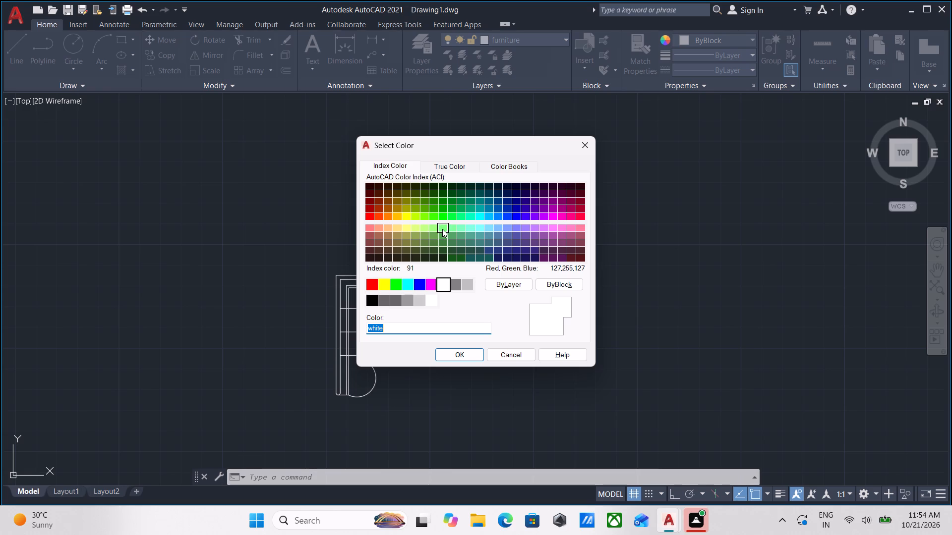
left_click(442, 229)
left_click(474, 349)
scroll(432, 313, "up", 1)
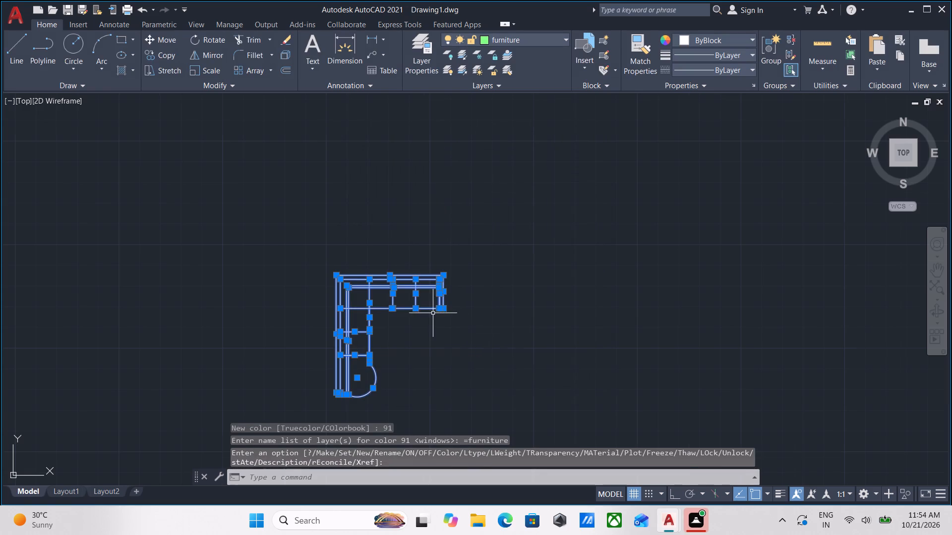
scroll(432, 313, "up", 1)
key("Escape")
key("Escape")
Inspect the exploded sofa's lines for their layer and displayed colour.
scroll(469, 276, "down", 2)
scroll(434, 294, "up", 3)
left_click_drag(432, 302, 429, 280)
left_click(390, 205)
scroll(390, 205, "down", 1)
middle_click_drag(390, 205, 393, 271)
key("Escape")
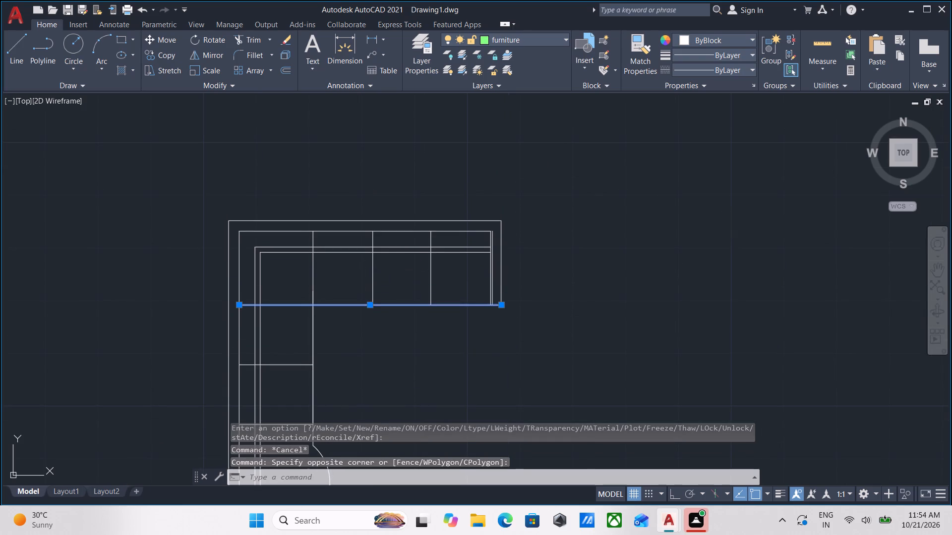
scroll(421, 257, "down", 2)
left_click(478, 205)
left_click(296, 360)
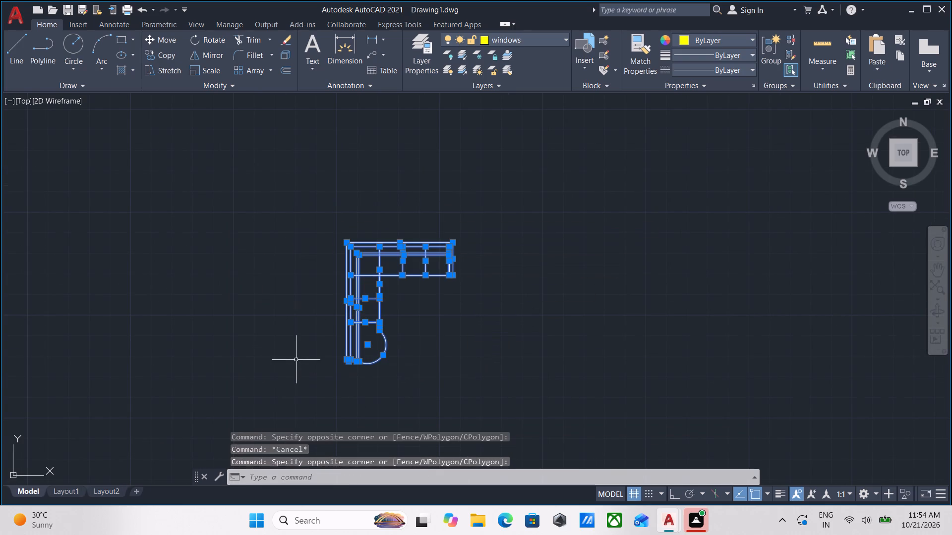
key("Escape")
scroll(377, 299, "up", 2)
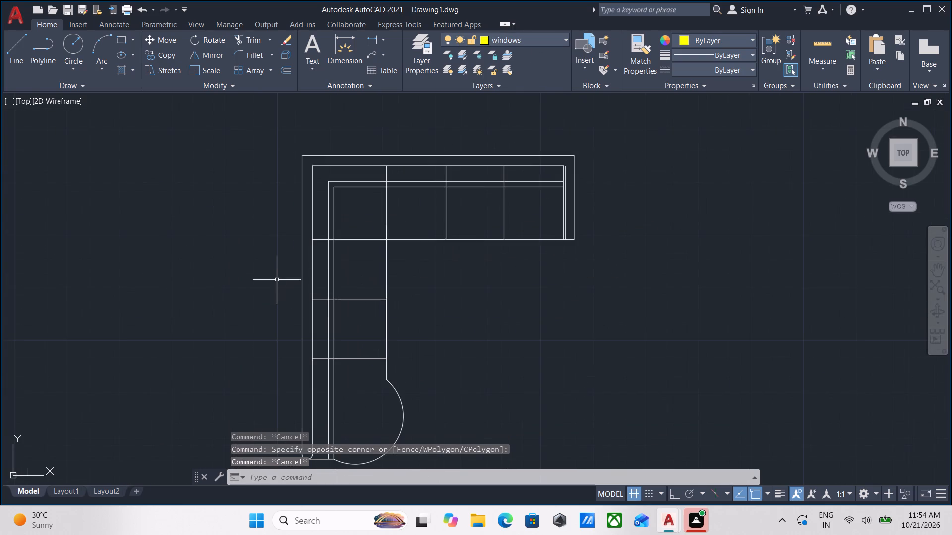
scroll(275, 254, "up", 4)
scroll(440, 215, "down", 2)
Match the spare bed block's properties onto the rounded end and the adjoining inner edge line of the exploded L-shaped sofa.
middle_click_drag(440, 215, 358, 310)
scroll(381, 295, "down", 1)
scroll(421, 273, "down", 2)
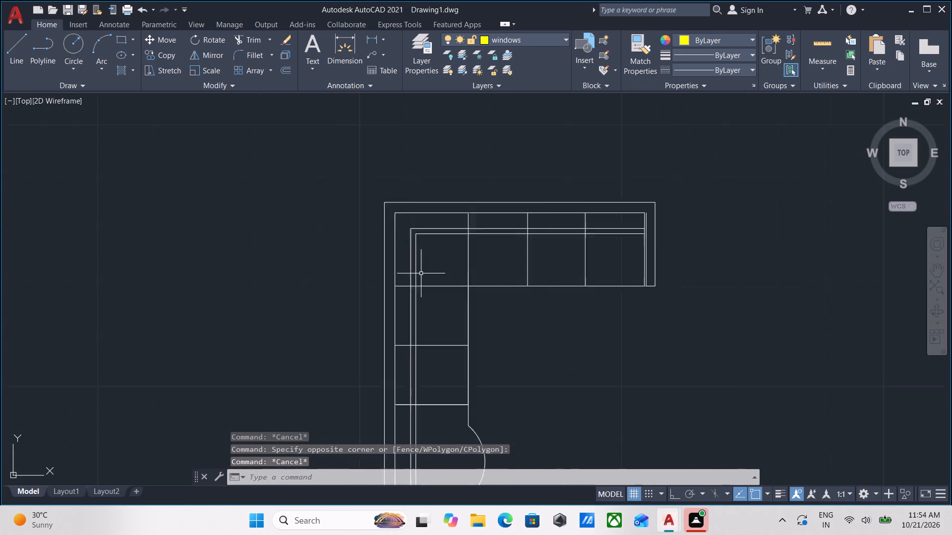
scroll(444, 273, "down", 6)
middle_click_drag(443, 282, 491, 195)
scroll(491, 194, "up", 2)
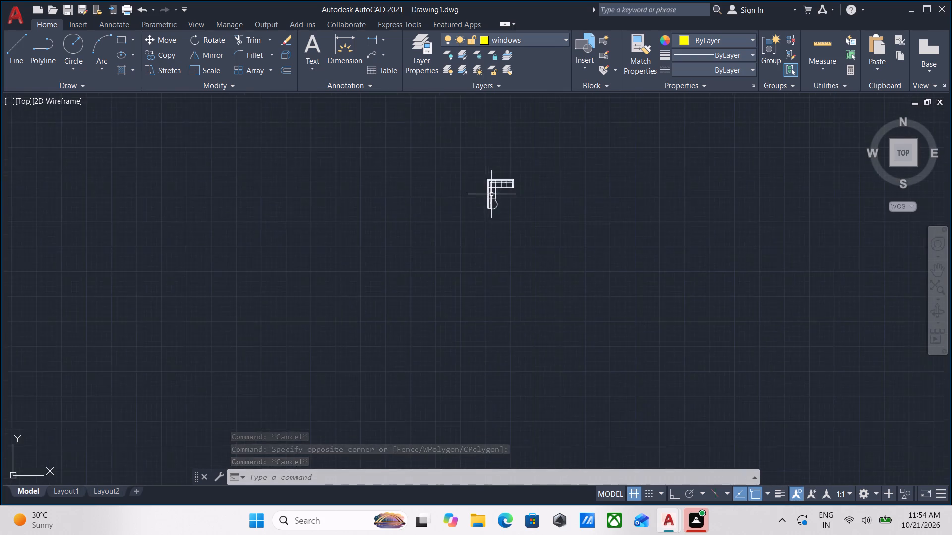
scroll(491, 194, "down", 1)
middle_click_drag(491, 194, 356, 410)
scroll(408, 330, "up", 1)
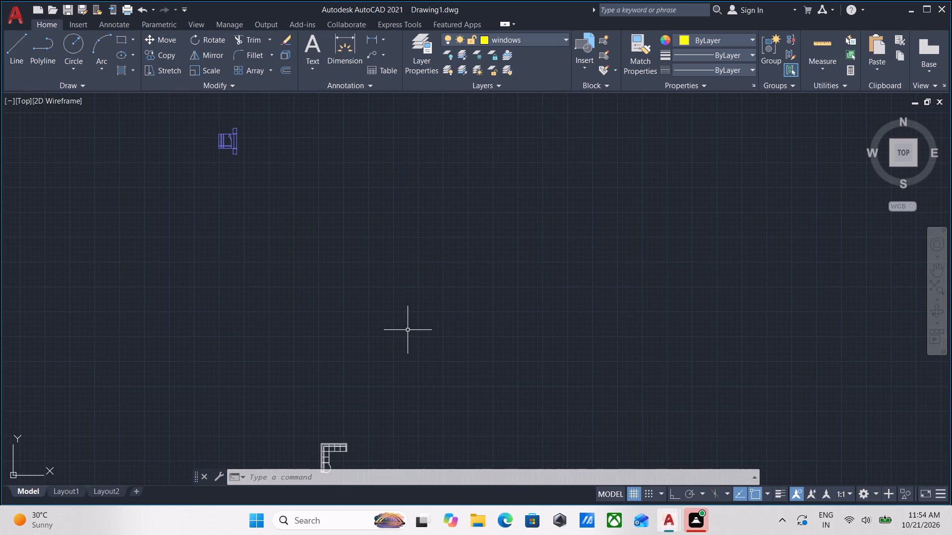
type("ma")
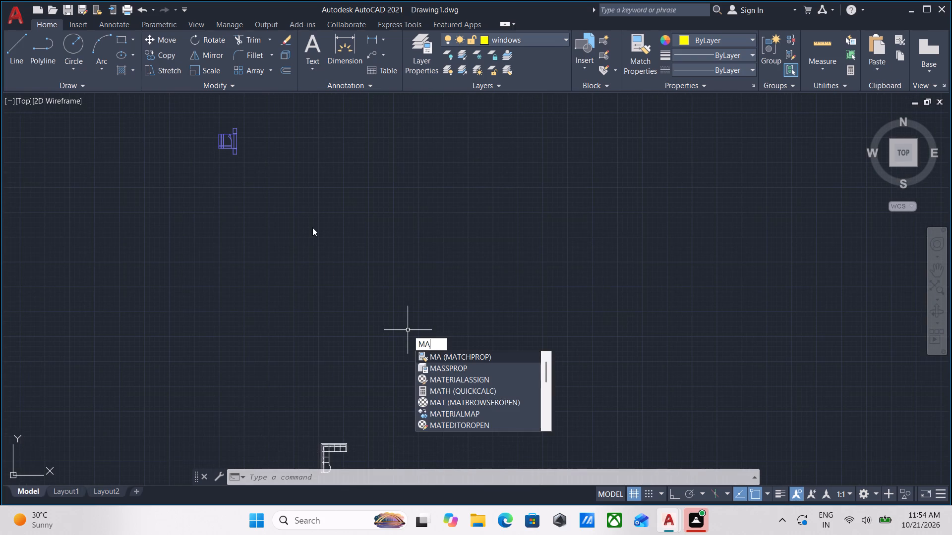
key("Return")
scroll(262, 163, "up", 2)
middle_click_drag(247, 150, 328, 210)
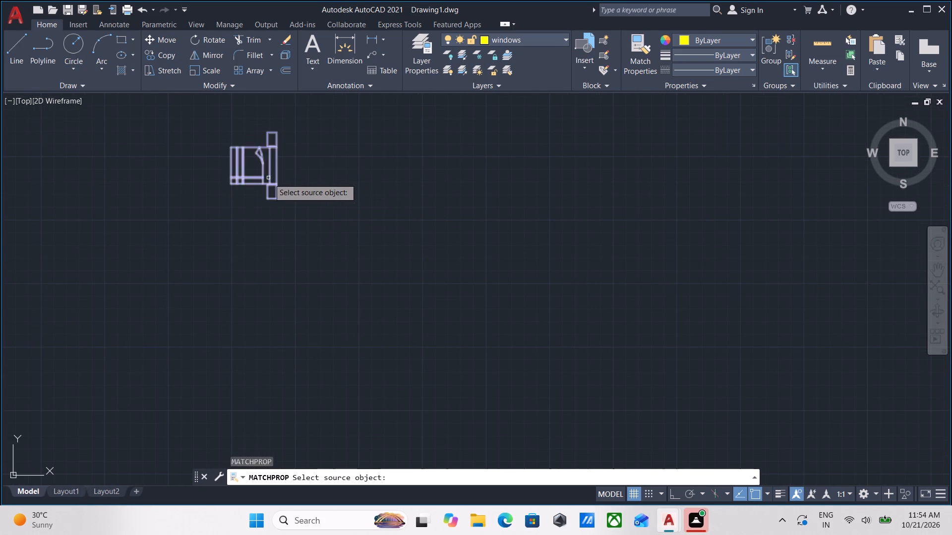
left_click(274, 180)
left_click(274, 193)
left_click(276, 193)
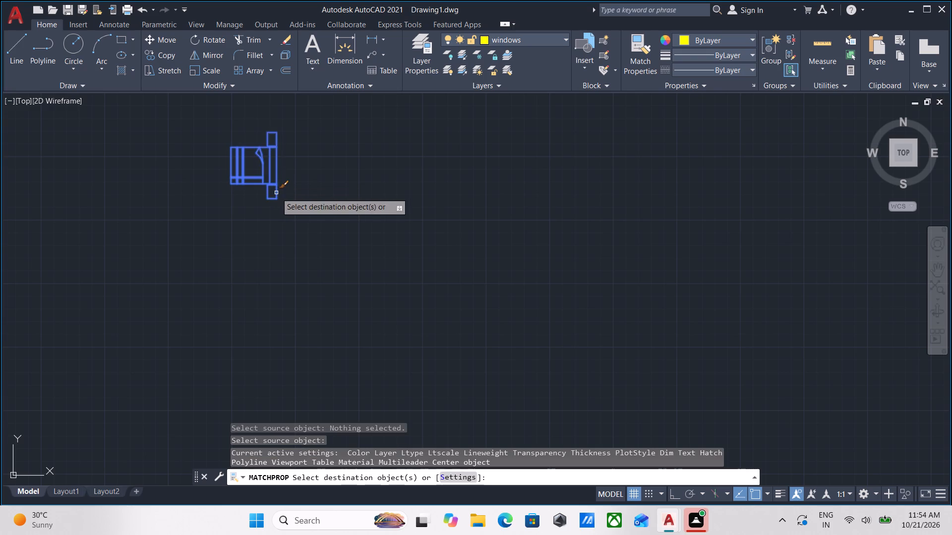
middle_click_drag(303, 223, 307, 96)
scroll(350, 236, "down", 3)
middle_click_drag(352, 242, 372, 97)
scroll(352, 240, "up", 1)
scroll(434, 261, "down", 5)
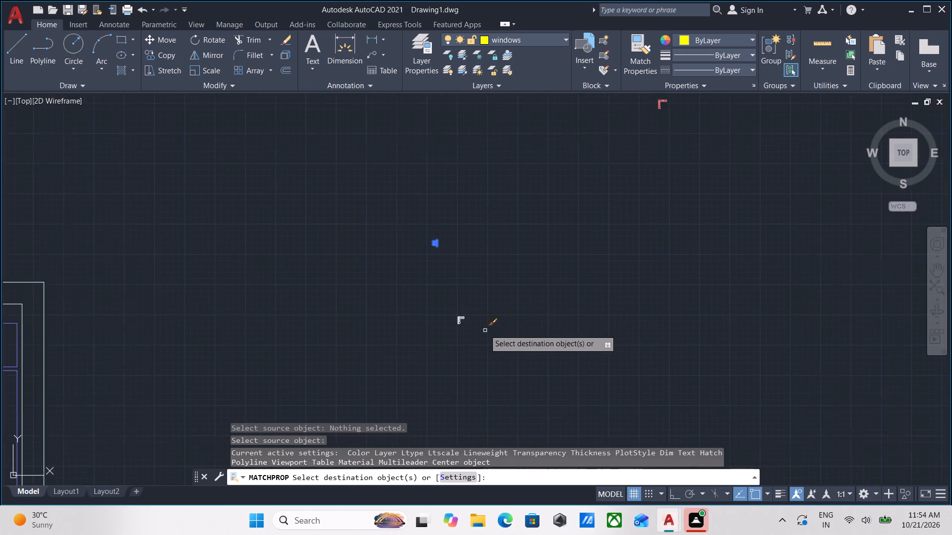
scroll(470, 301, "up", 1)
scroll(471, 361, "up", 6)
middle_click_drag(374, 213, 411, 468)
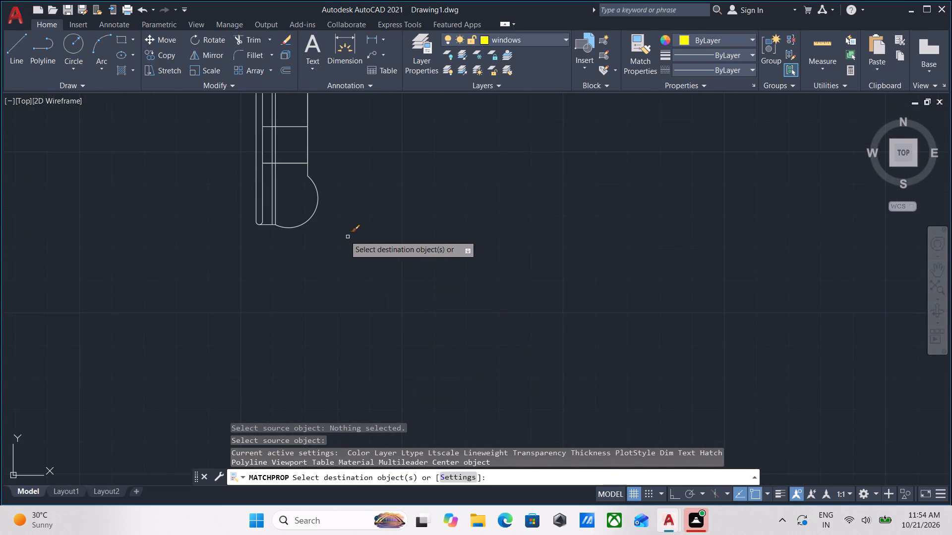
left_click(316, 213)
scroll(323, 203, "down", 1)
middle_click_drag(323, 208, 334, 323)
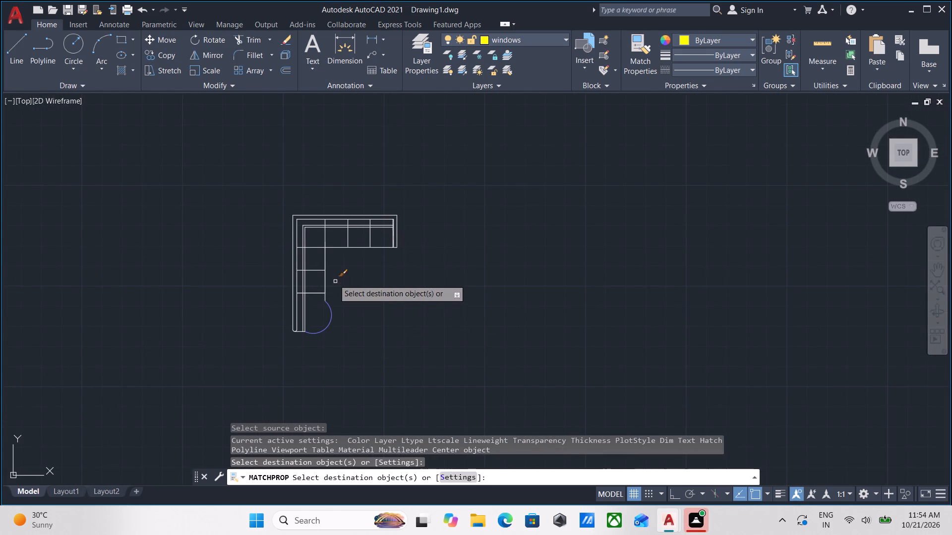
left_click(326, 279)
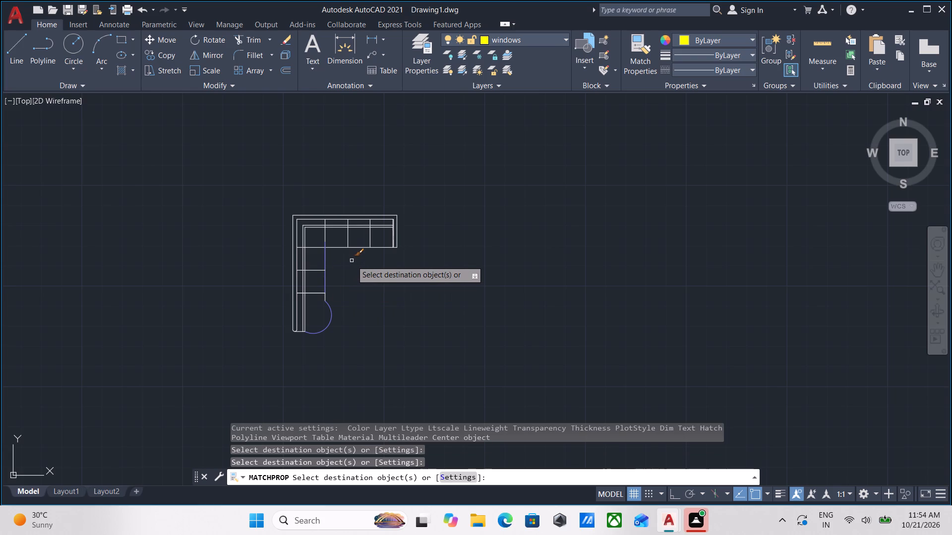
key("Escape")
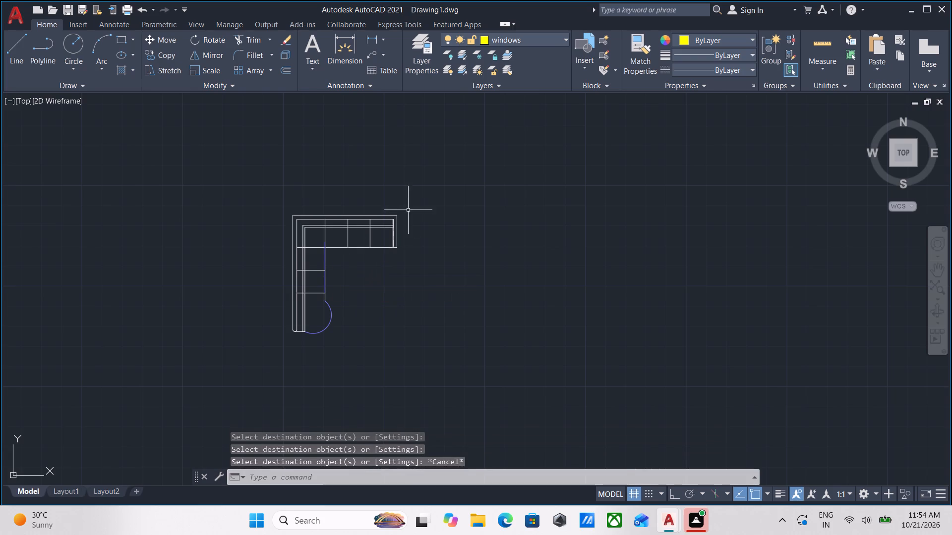
Group all the pieces of the exploded L-shaped sofa into a single object.
left_click(410, 206)
left_click(204, 347)
key("g")
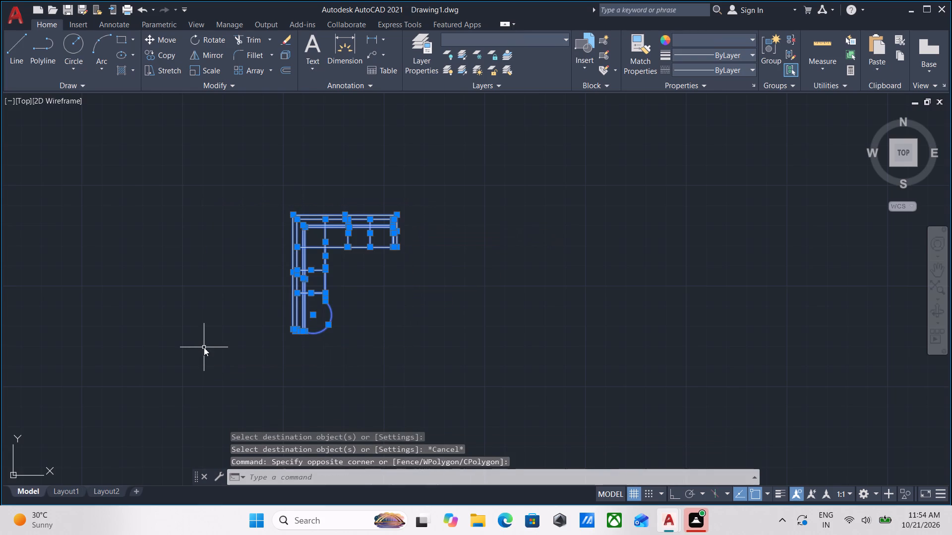
key("Return")
Match the properties of the spare bed block onto the whole grouped L-shaped sofa.
middle_click_drag(205, 348, 321, 495)
middle_click_drag(358, 233, 374, 309)
type("ma")
key("Return")
scroll(374, 309, "down", 1)
middle_click_drag(375, 321, 391, 493)
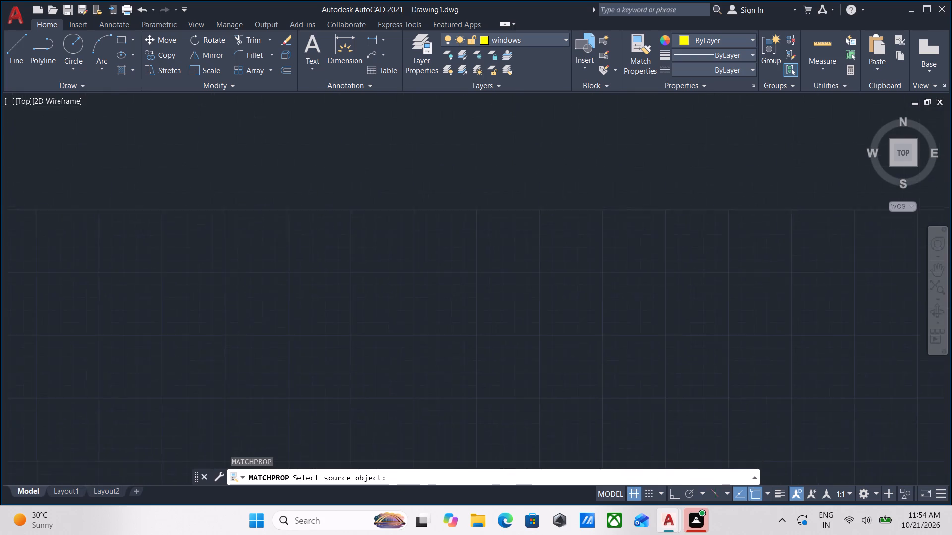
middle_click_drag(391, 493, 391, 497)
scroll(416, 328, "down", 2)
middle_click_drag(414, 345, 417, 438)
scroll(359, 219, "up", 3)
scroll(307, 239, "up", 2)
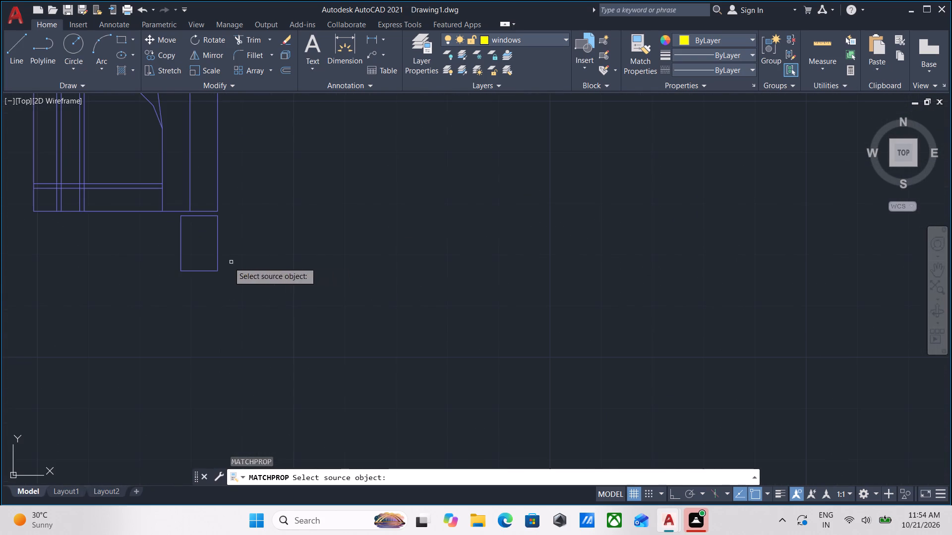
left_click(216, 265)
scroll(306, 319, "down", 3)
middle_click_drag(309, 319, 323, 142)
scroll(387, 303, "down", 3)
middle_click_drag(387, 348, 410, 126)
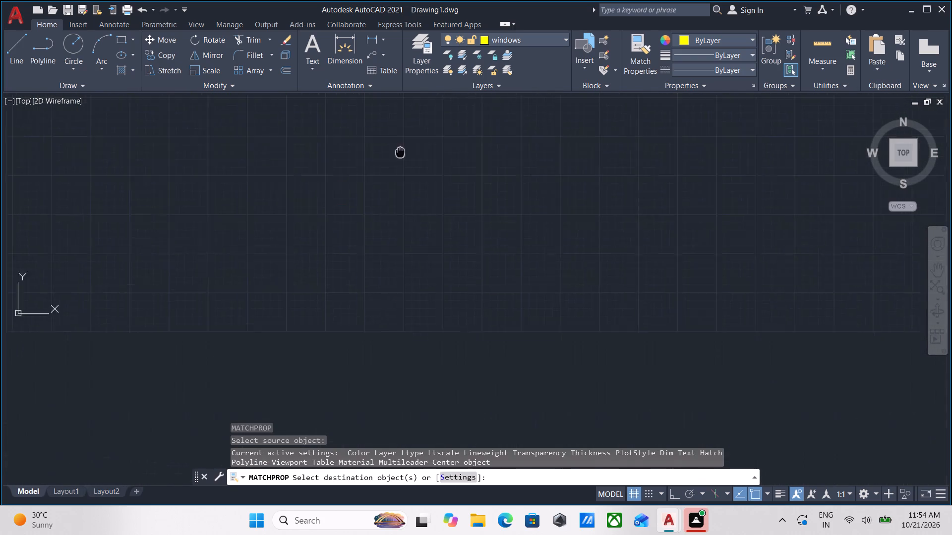
scroll(432, 402, "down", 2)
middle_click_drag(424, 365, 449, 155)
scroll(494, 197, "up", 3)
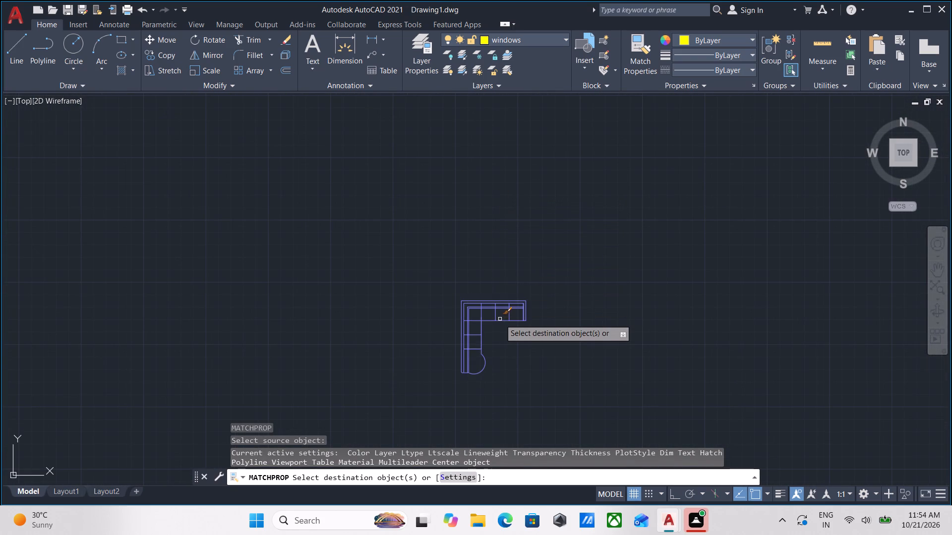
left_click(500, 319)
scroll(572, 246, "up", 2)
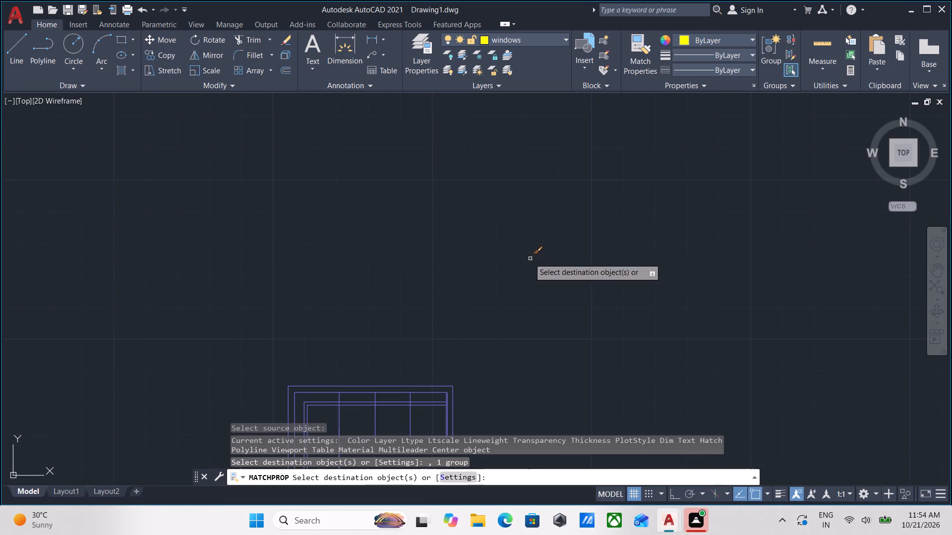
key("Escape")
scroll(514, 252, "down", 3)
key("Escape")
Assign the grouped L-shaped sofa to the furniture layer and clear the selection.
left_click(505, 362)
left_click(428, 238)
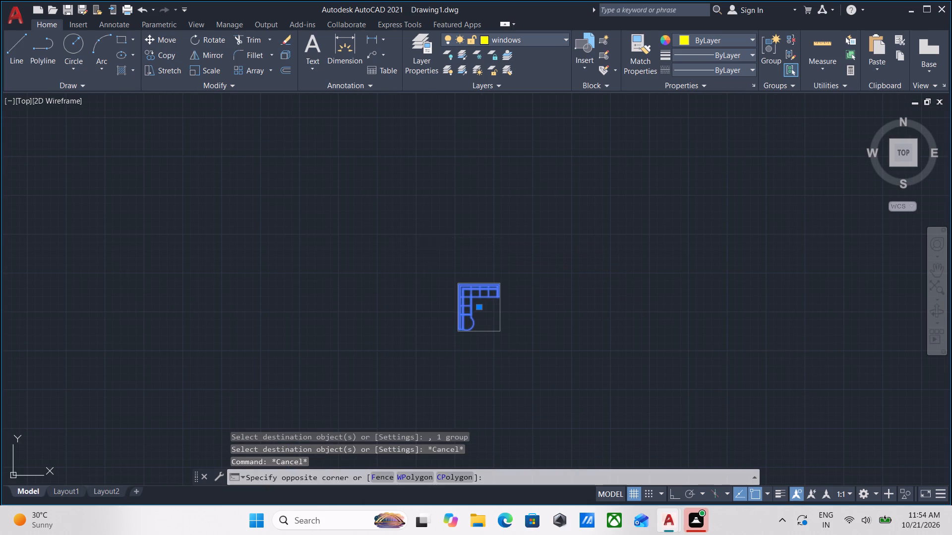
left_click(510, 41)
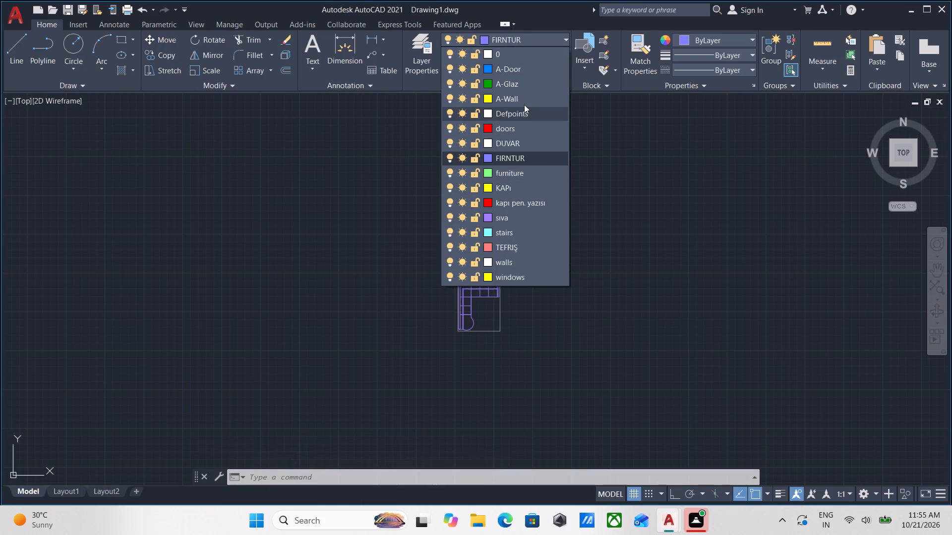
left_click(519, 169)
scroll(508, 328, "up", 2)
key("Escape")
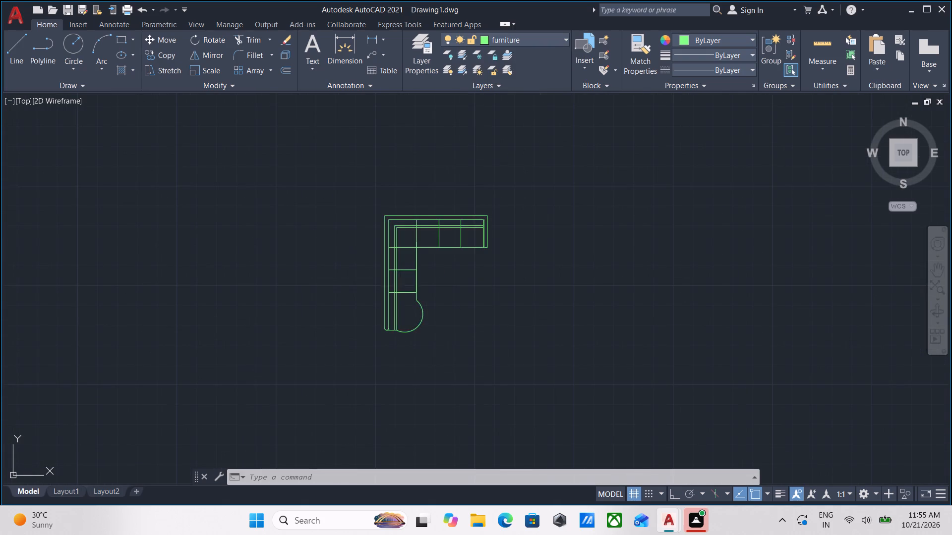
Inspect the grouped L-shaped sofa for its layer, displayed colour and selection as one object.
scroll(446, 292, "up", 2)
scroll(317, 243, "up", 3)
scroll(333, 232, "down", 6)
middle_click_drag(419, 230, 457, 282)
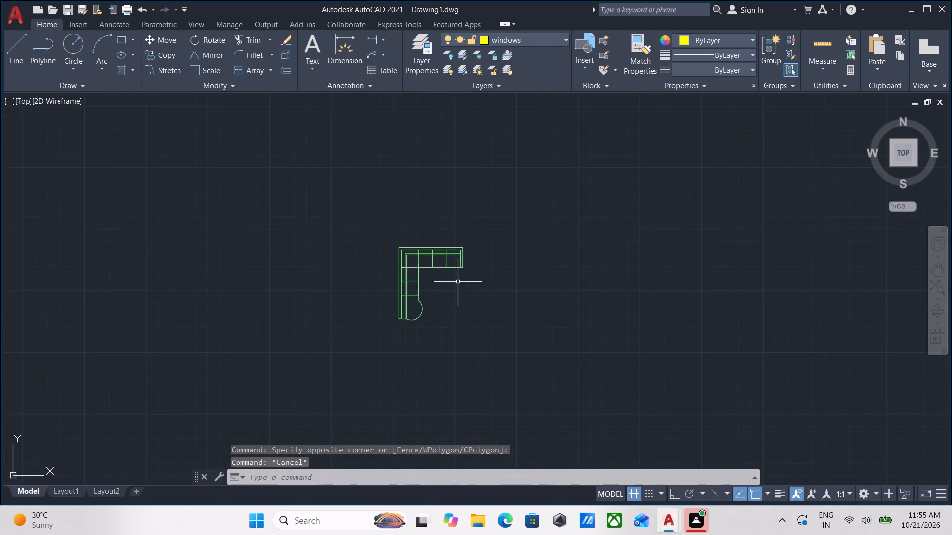
scroll(455, 281, "up", 4)
left_click_drag(445, 270, 438, 260)
left_click(349, 152)
scroll(349, 152, "down", 3)
middle_click_drag(359, 162, 447, 238)
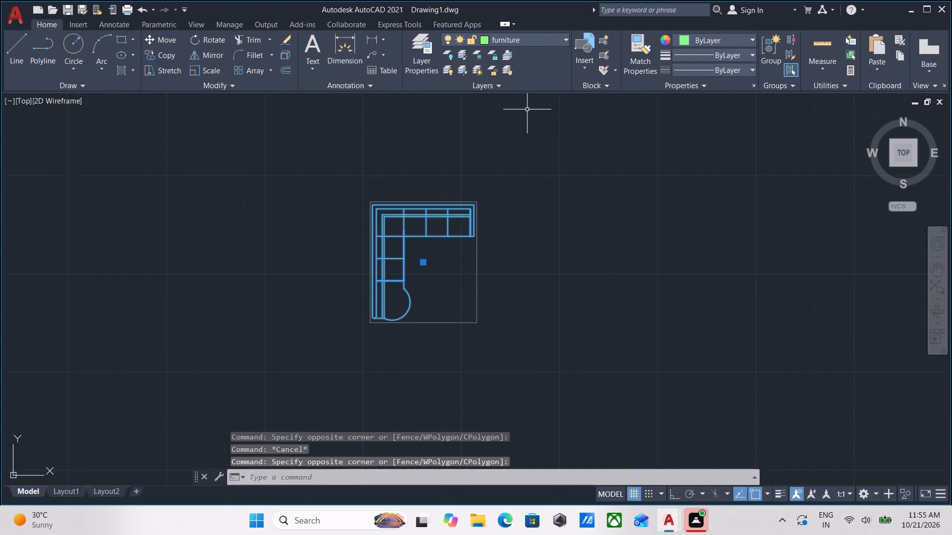
scroll(483, 236, "down", 1)
middle_click_drag(483, 236, 535, 224)
scroll(504, 239, "up", 3)
key("Escape")
scroll(504, 239, "down", 2)
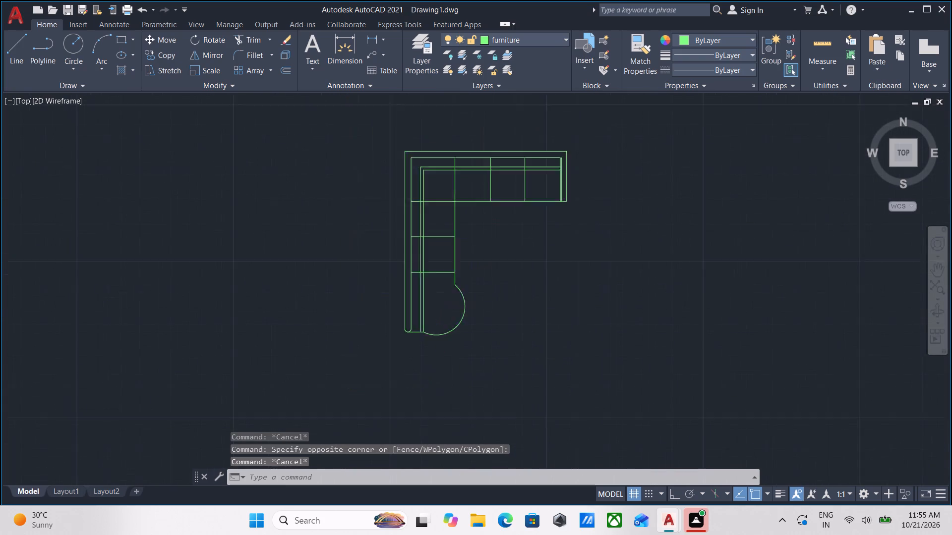
Copy the grouped L-shaped sofa into the floor plan's southeast room, just below the horizontal partition wall.
scroll(504, 239, "down", 2)
middle_click_drag(527, 240, 531, 252)
scroll(485, 250, "up", 3)
left_click_drag(558, 249, 551, 242)
left_click(480, 161)
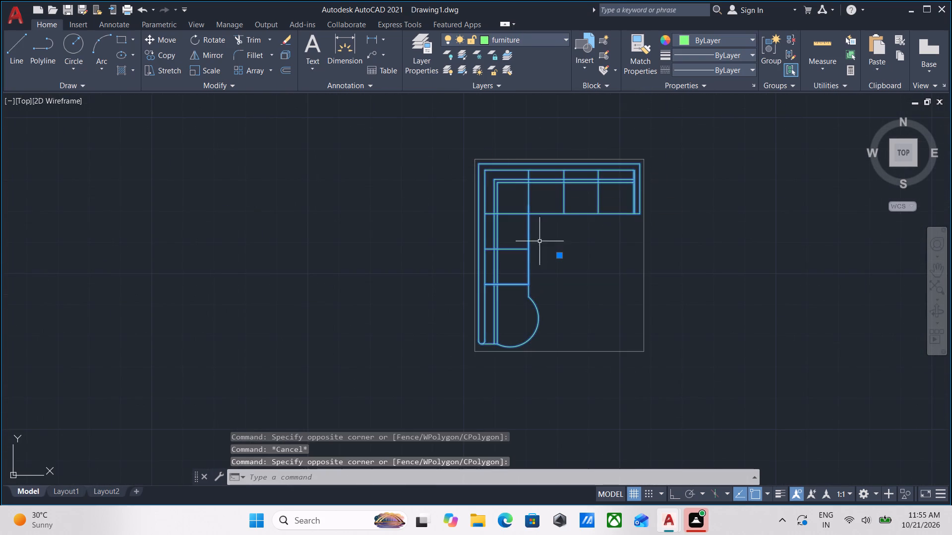
scroll(544, 242, "up", 1)
middle_click_drag(544, 243, 512, 318)
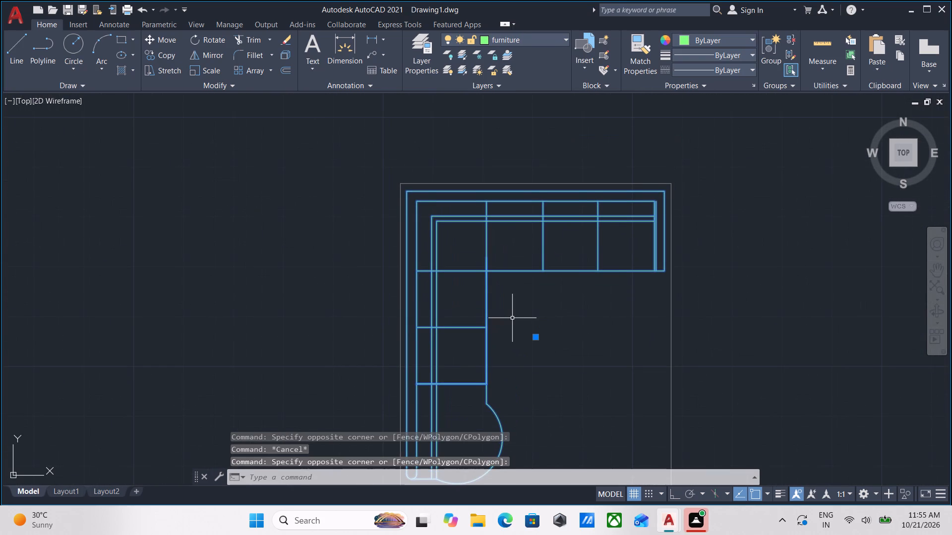
scroll(512, 318, "down", 6)
scroll(595, 323, "up", 2)
type("co")
key("Return")
scroll(510, 305, "up", 3)
scroll(469, 300, "up", 3)
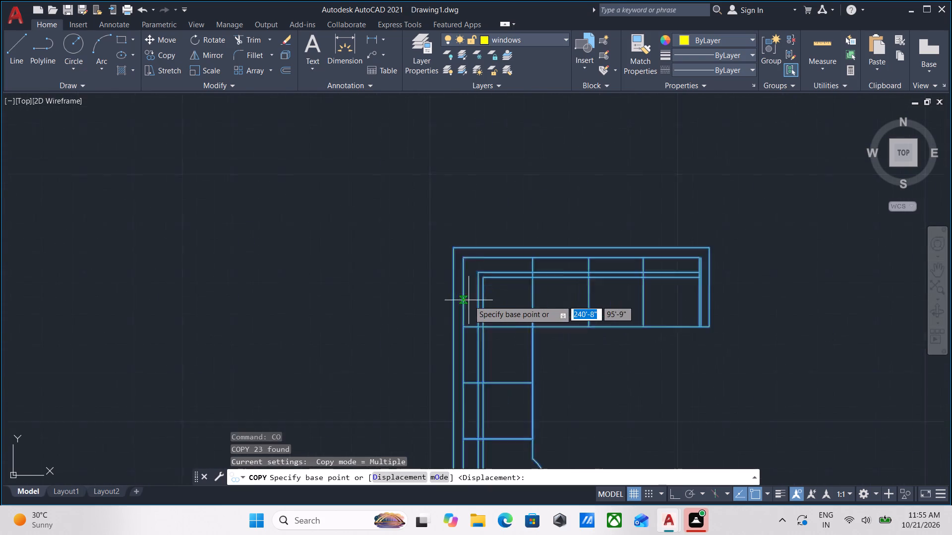
left_click(445, 214)
scroll(255, 303, "down", 1)
middle_click_drag(258, 302, 522, 124)
scroll(257, 302, "down", 2)
scroll(523, 122, "up", 1)
scroll(523, 122, "down", 9)
scroll(434, 232, "down", 2)
middle_click_drag(425, 255, 513, 158)
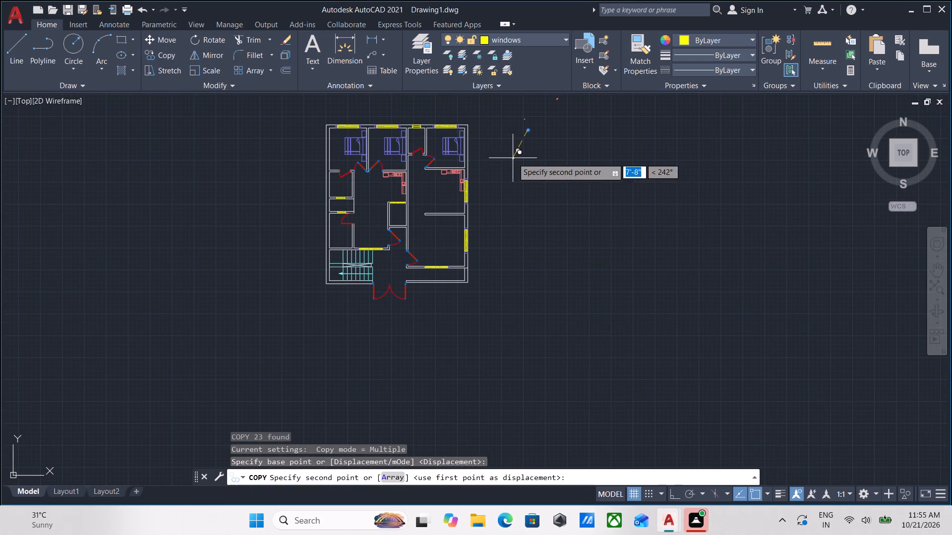
scroll(438, 211, "up", 3)
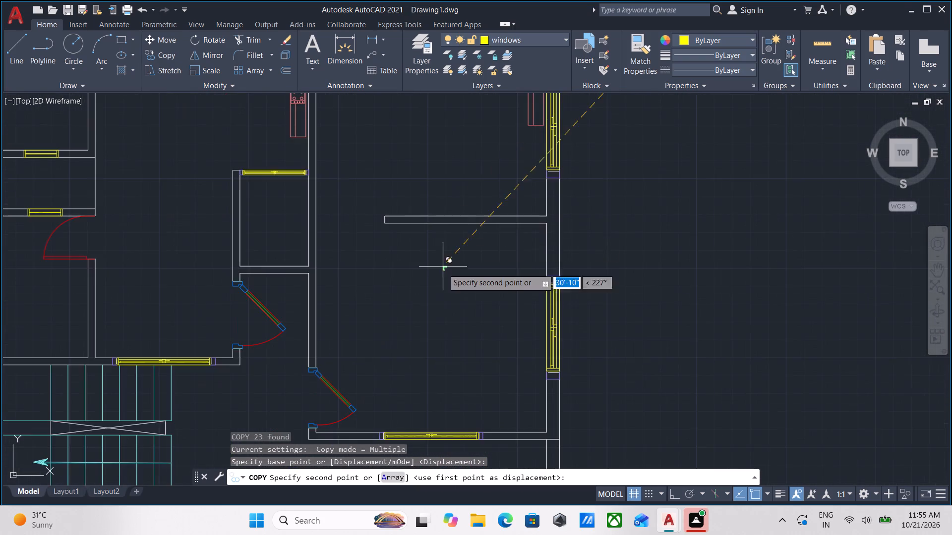
scroll(451, 275, "up", 3)
middle_click_drag(513, 207, 490, 339)
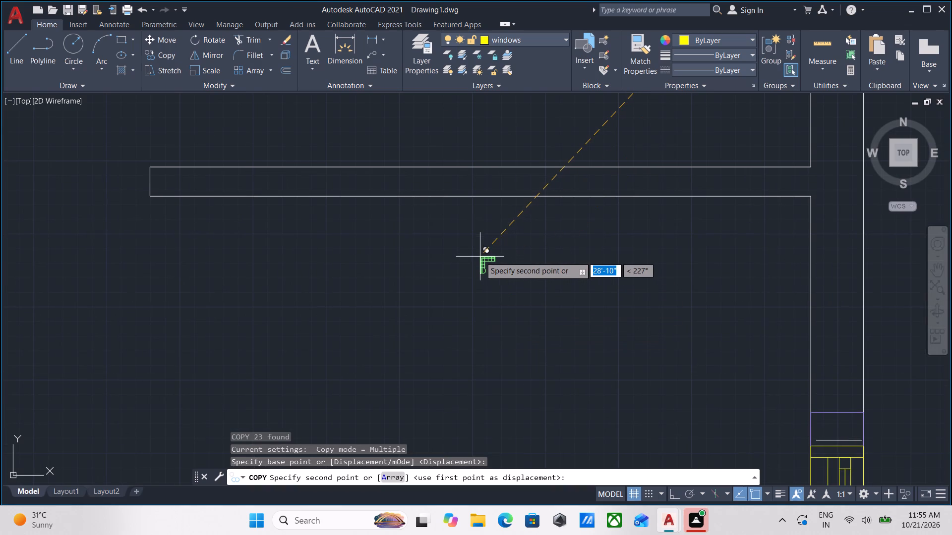
left_click(489, 252)
scroll(519, 268, "up", 2)
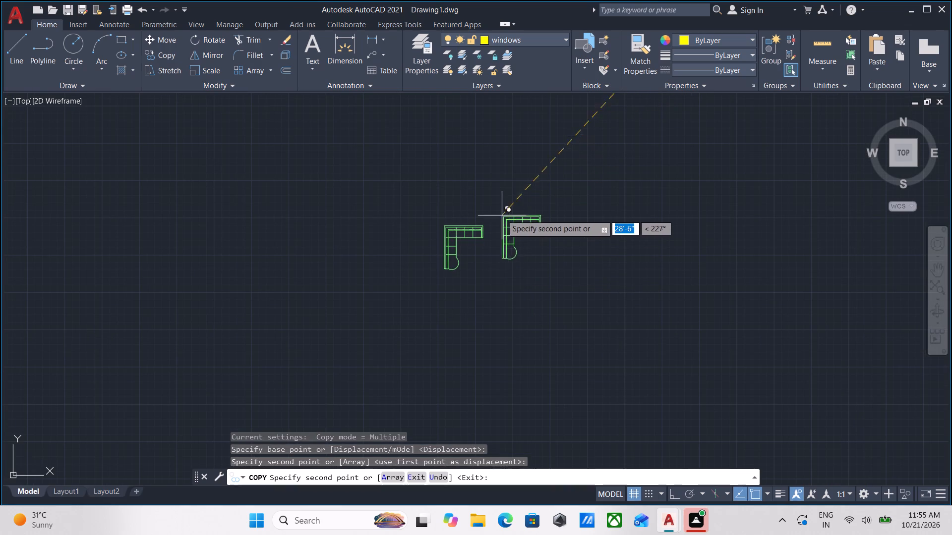
key("Escape")
Mirror the copied L-shaped sofa about a vertical line through the open end of its horizontal arm, keeping the source.
left_click(499, 202)
left_click(452, 257)
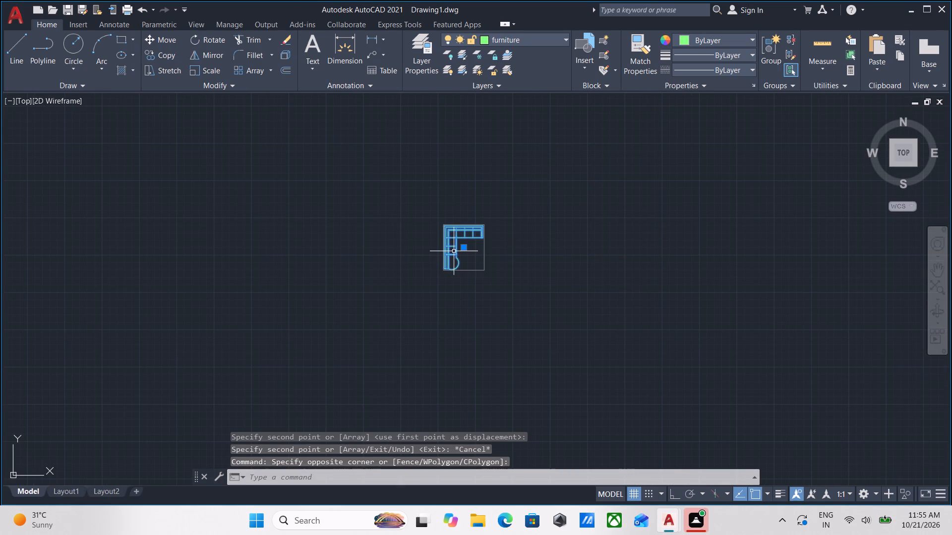
scroll(488, 249, "down", 2)
middle_click_drag(488, 249, 487, 324)
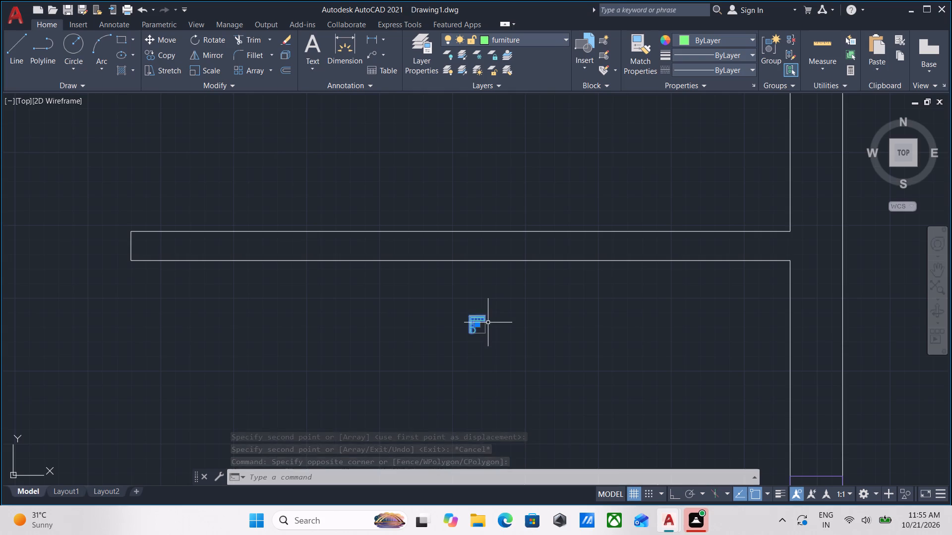
scroll(488, 323, "up", 4)
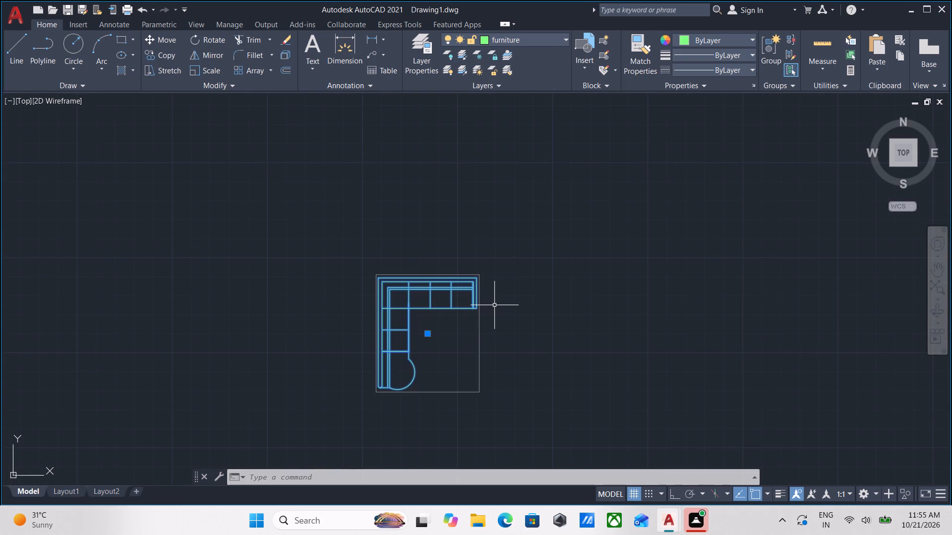
type("mi")
key("Return")
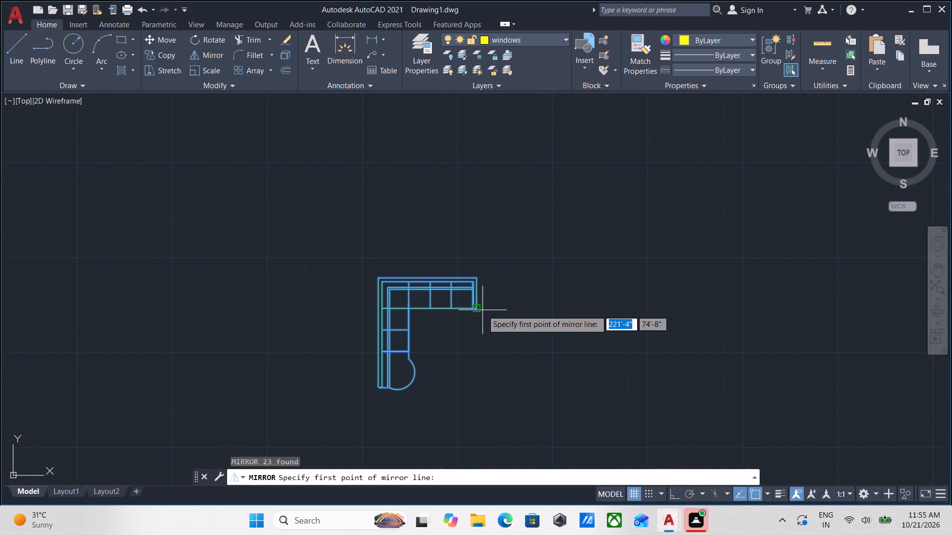
scroll(482, 310, "up", 2)
left_click(468, 305)
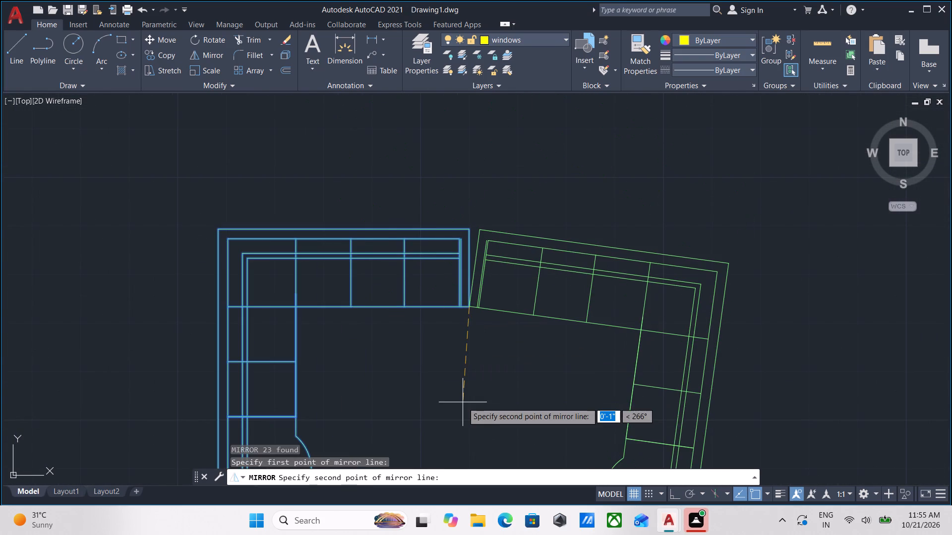
key("F8")
scroll(463, 399, "down", 2)
middle_click_drag(463, 399, 463, 306)
left_click(472, 365)
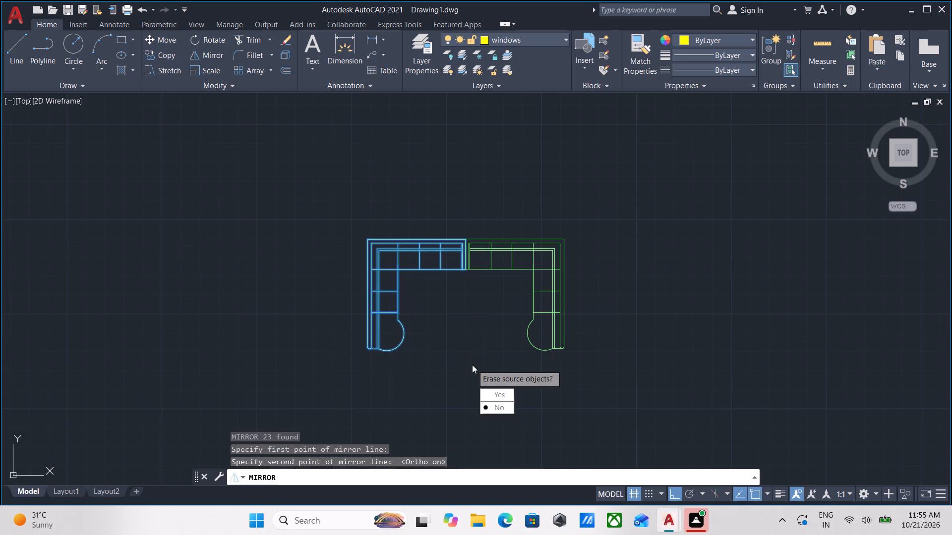
left_click_drag(509, 406, 472, 365)
Erase the source sofa on the west side of the mirrored pair.
left_click(447, 294)
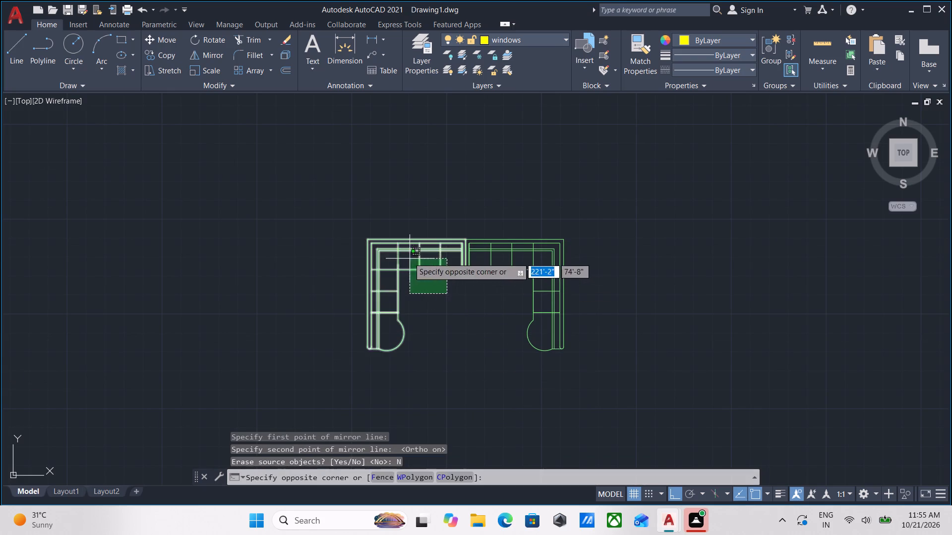
left_click(406, 256)
right_click(406, 256)
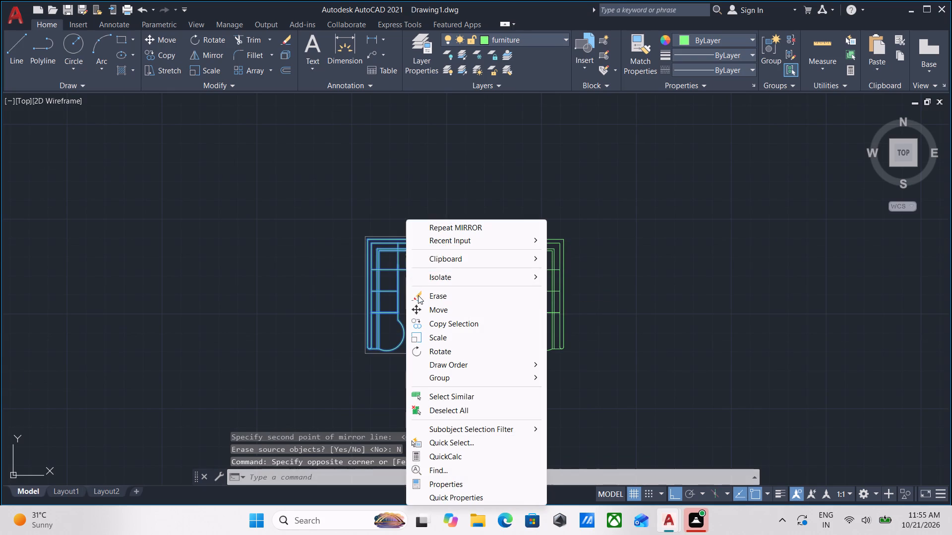
left_click(418, 295)
Move the remaining mirrored sofa straight north, closer to the horizontal partition wall.
scroll(573, 267, "down", 1)
left_click_drag(585, 258, 578, 263)
left_click(540, 285)
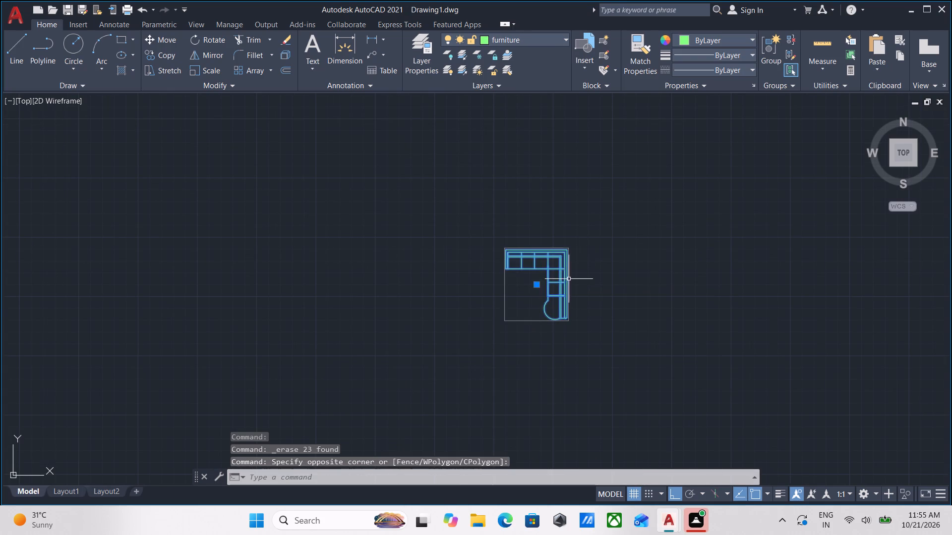
scroll(569, 279, "up", 2)
middle_click_drag(578, 261, 557, 361)
scroll(526, 295, "down", 5)
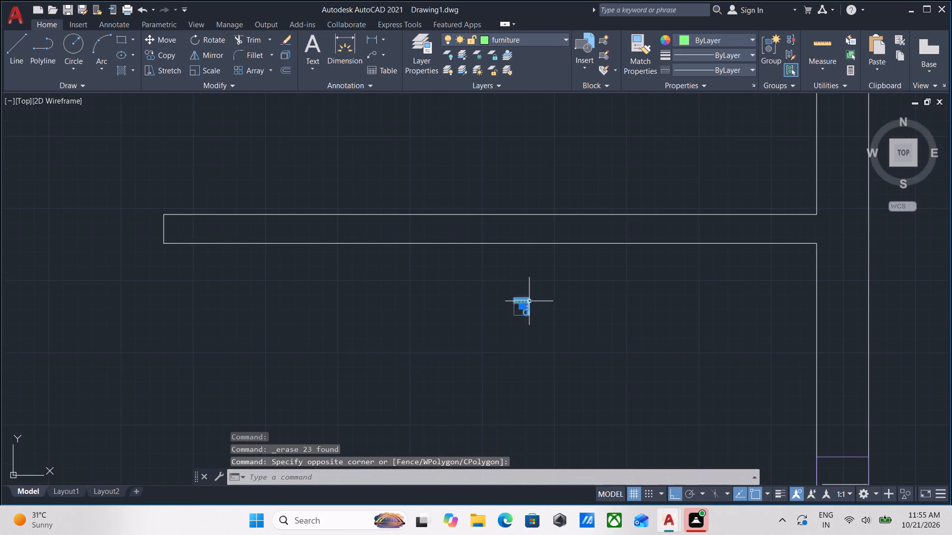
scroll(535, 305, "up", 2)
key("m")
key("Return")
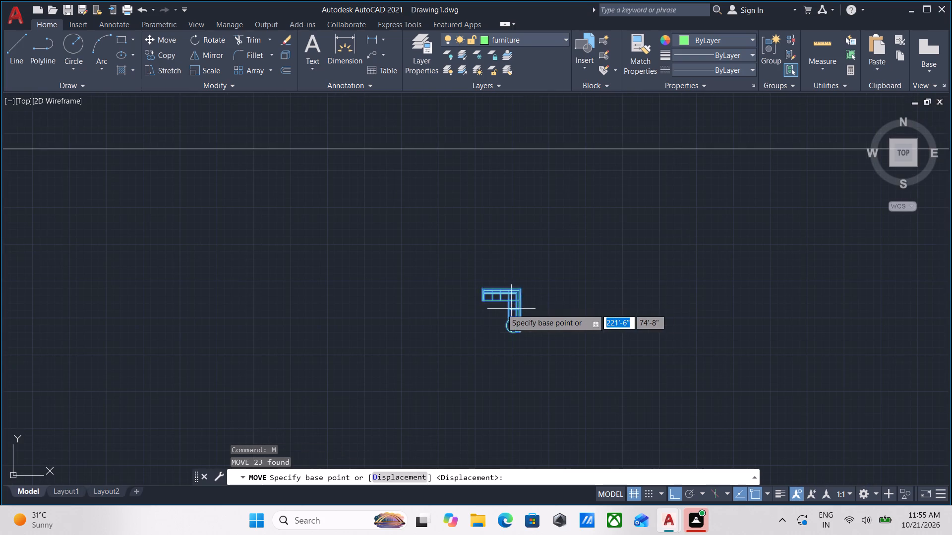
scroll(494, 308, "up", 3)
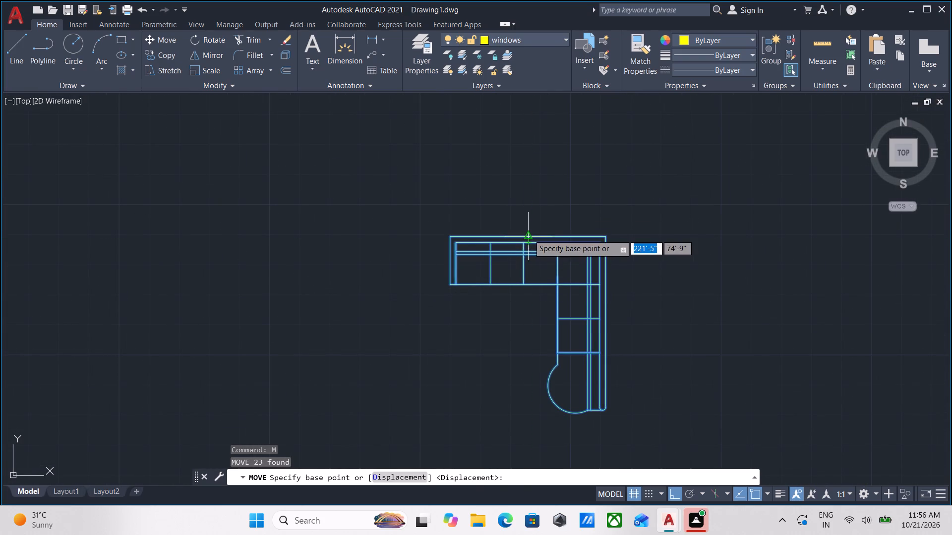
left_click(529, 234)
middle_click_drag(526, 198, 544, 440)
scroll(605, 353, "down", 4)
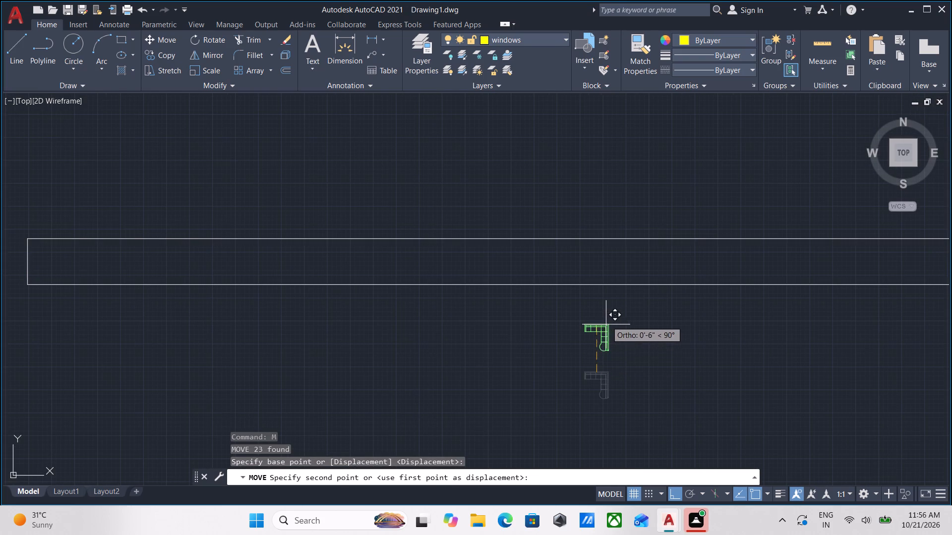
left_click(606, 309)
Scale the sofa from its northwest corner by reference, using its top edge as reference length and about 2'-6" as new length.
scroll(607, 320, "up", 2)
left_click(630, 298)
left_click(535, 324)
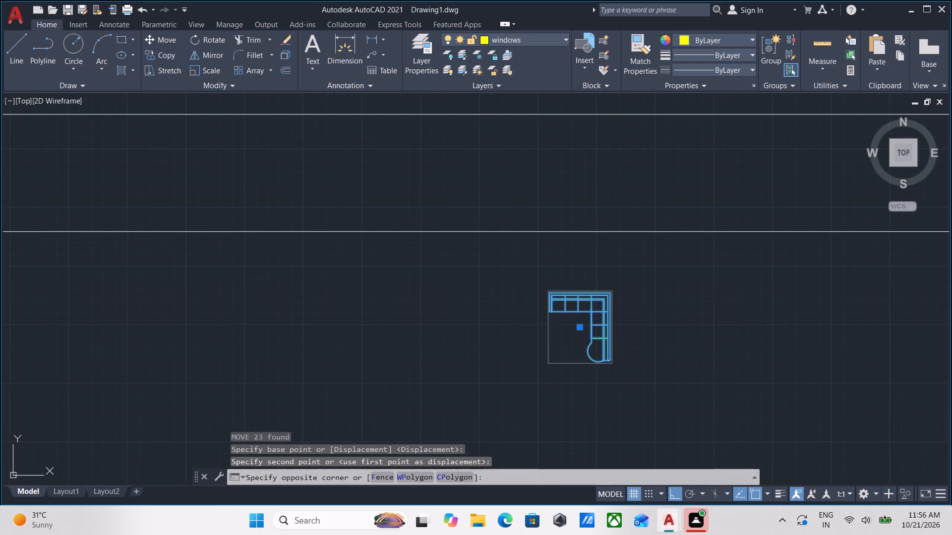
type("sca")
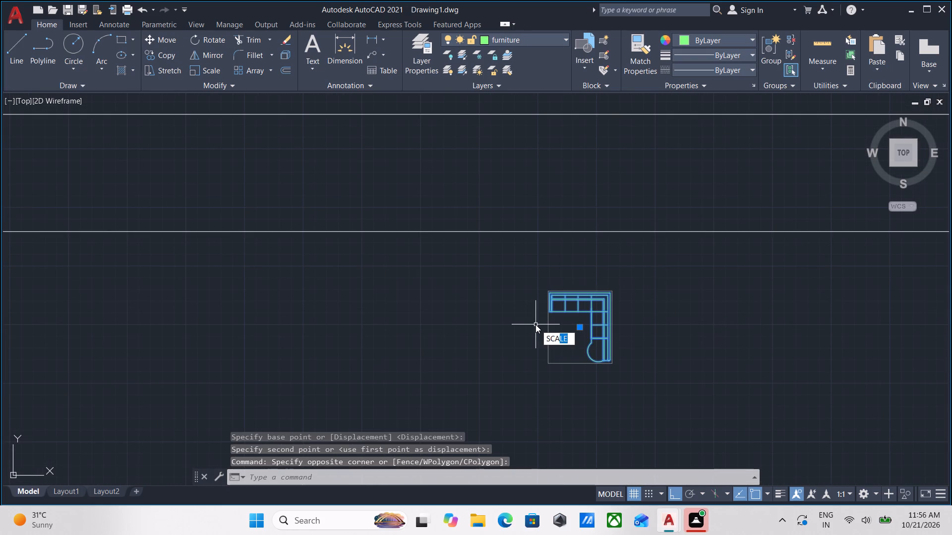
key("Return")
scroll(567, 292, "up", 3)
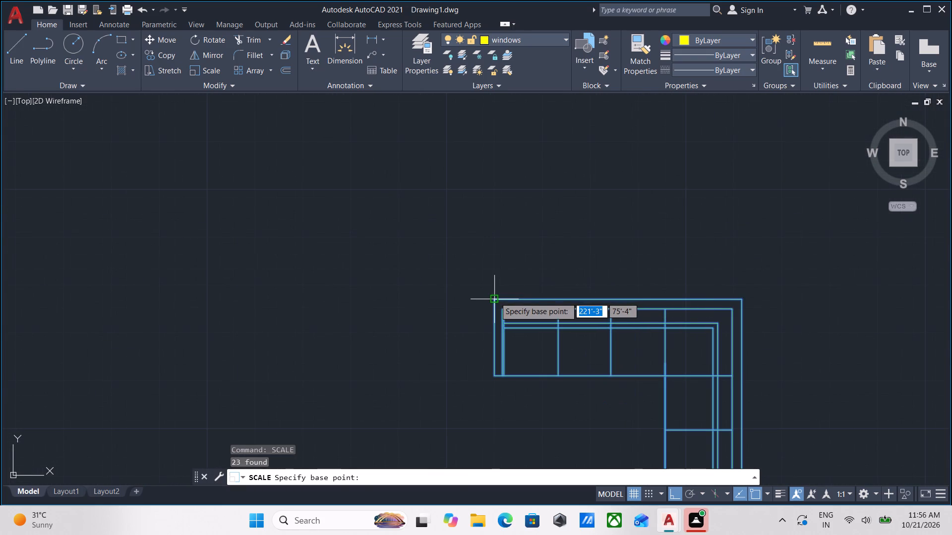
left_click(494, 298)
middle_click_drag(839, 306, 595, 308)
scroll(664, 288, "down", 2)
middle_click_drag(664, 288, 661, 288)
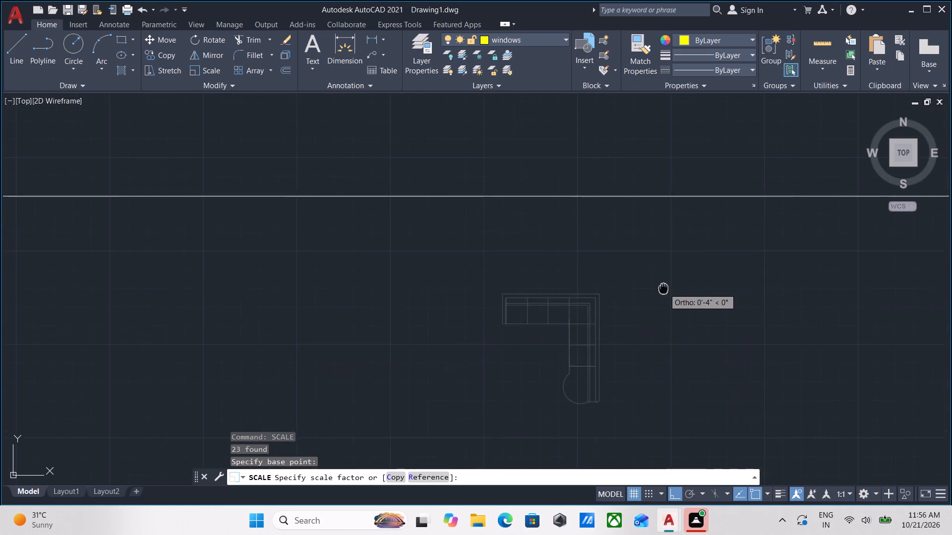
middle_click_drag(661, 288, 357, 285)
scroll(485, 285, "down", 4)
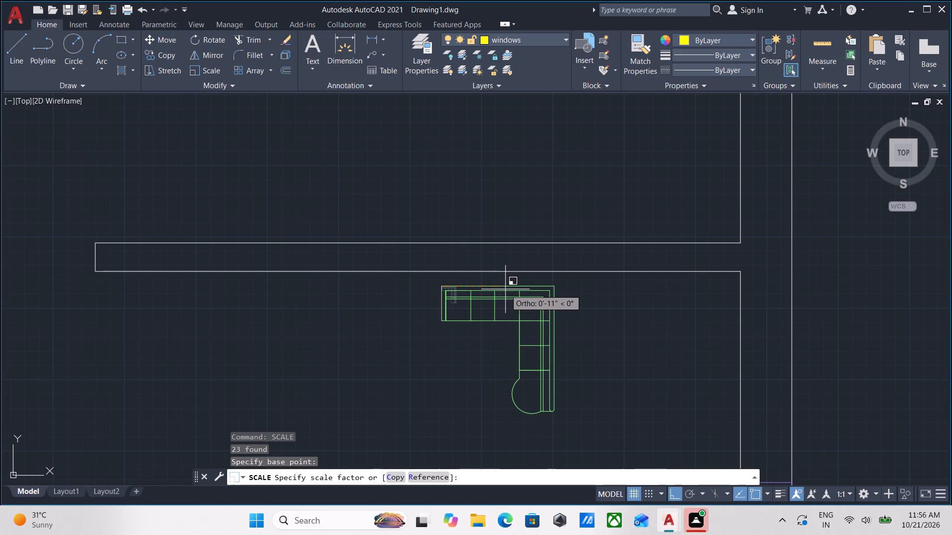
key("r")
key("Return")
scroll(450, 301, "up", 3)
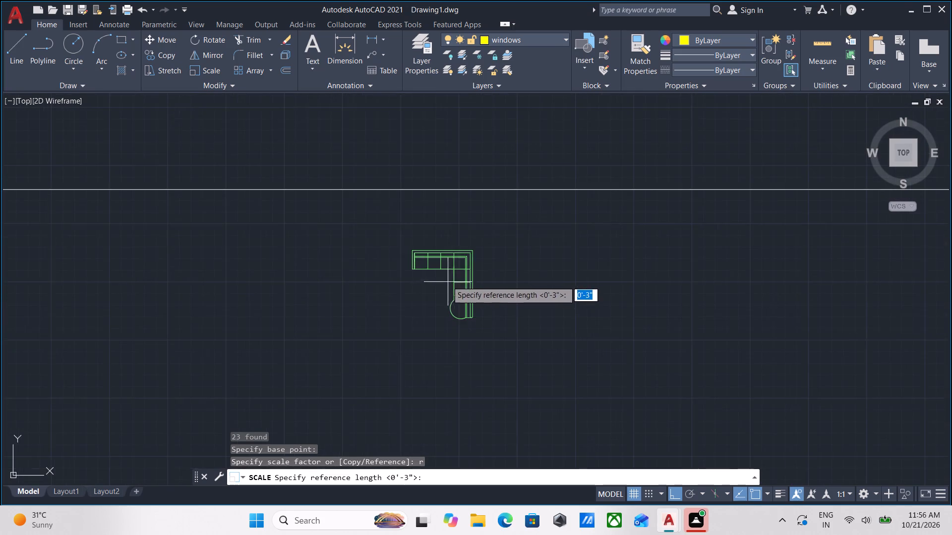
scroll(447, 281, "up", 3)
middle_click_drag(421, 248, 455, 366)
scroll(389, 323, "up", 3)
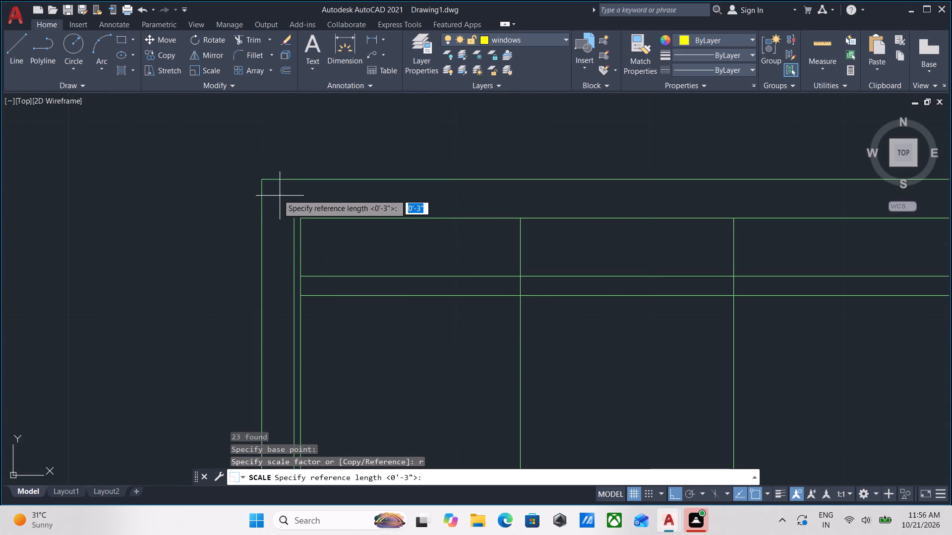
left_click(259, 180)
scroll(482, 191, "down", 2)
middle_click_drag(479, 193, 134, 247)
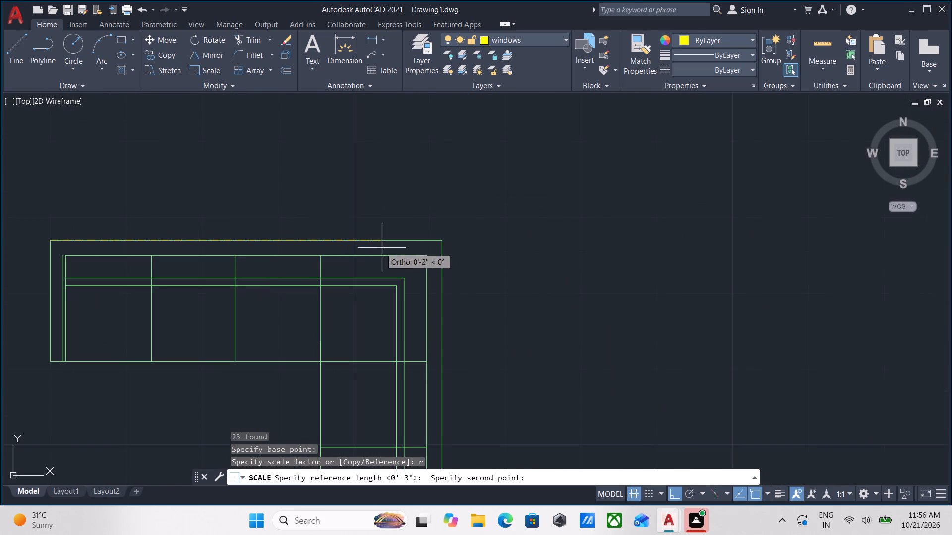
left_click(443, 239)
scroll(641, 222, "down", 3)
middle_click_drag(641, 222, 361, 207)
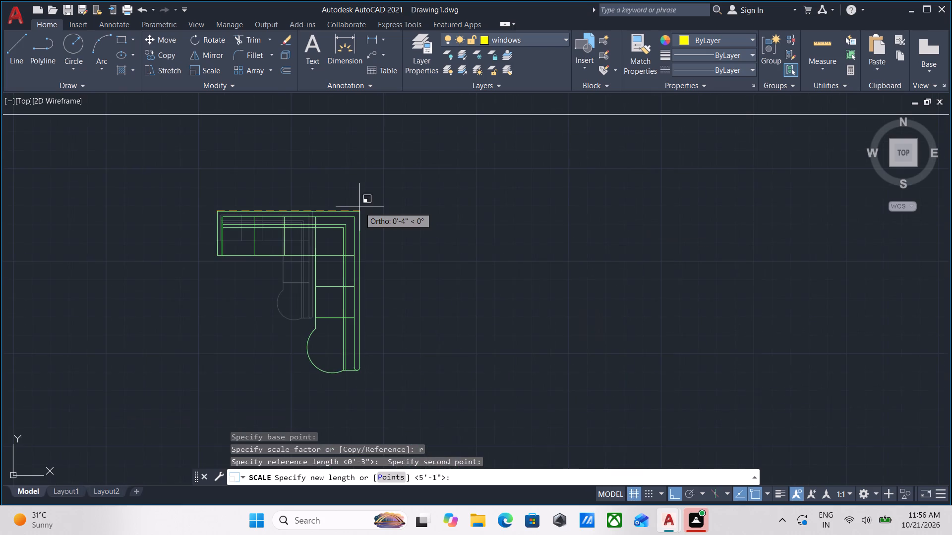
scroll(360, 208, "down", 2)
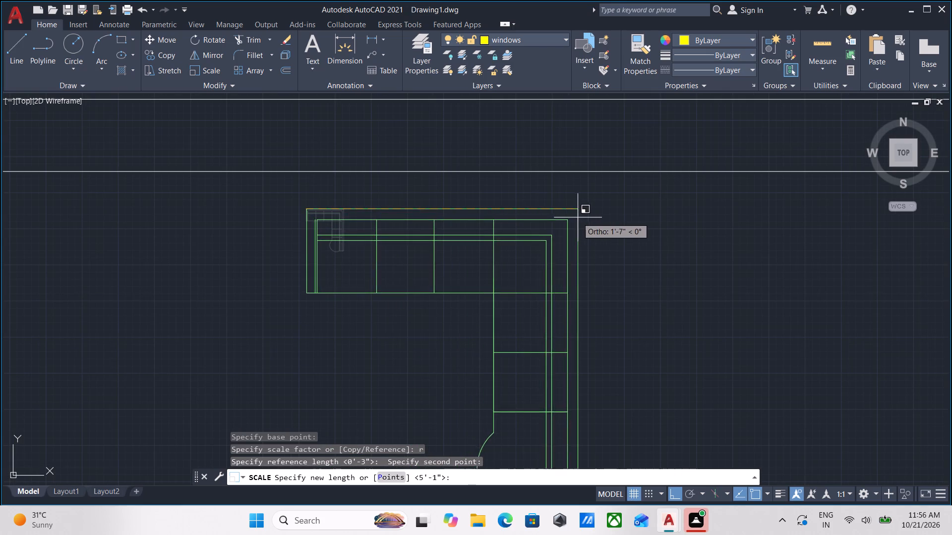
scroll(623, 226, "down", 1)
scroll(669, 230, "down", 2)
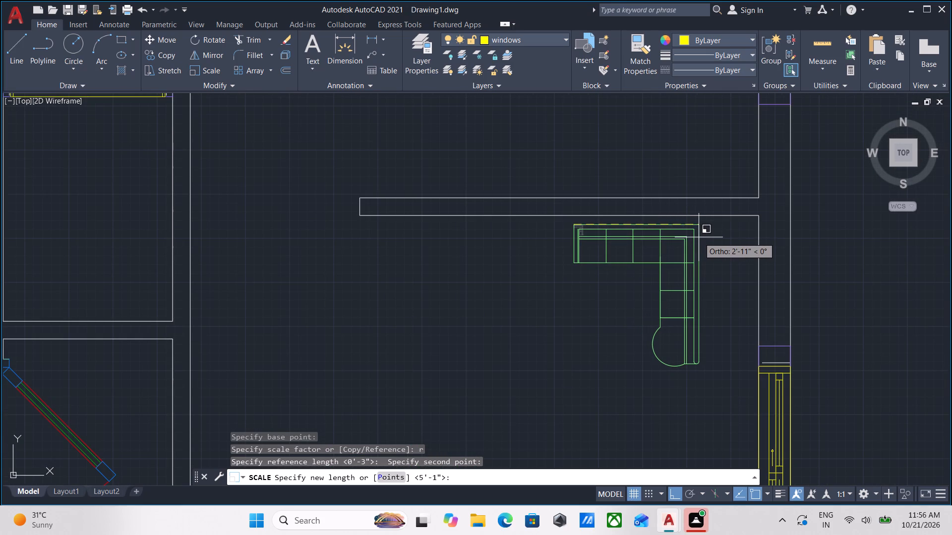
scroll(680, 235, "up", 1)
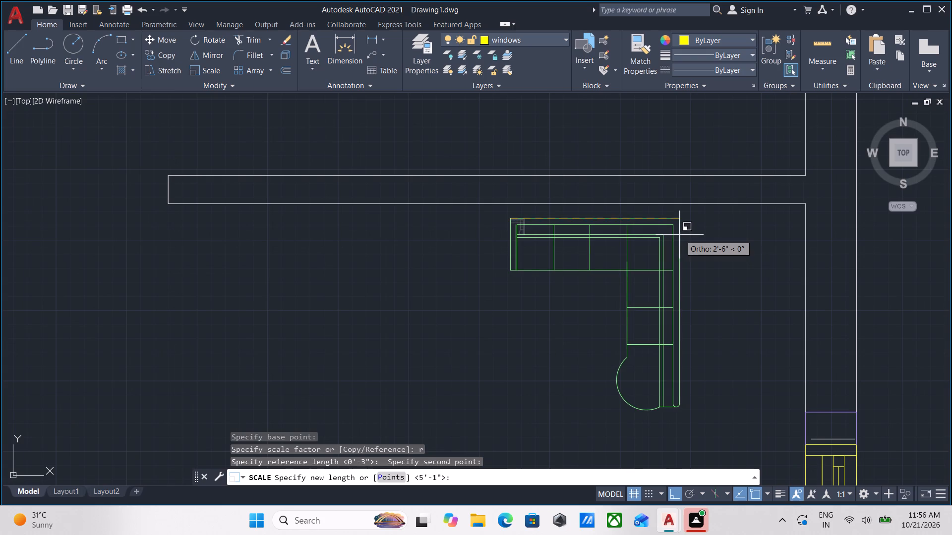
left_click(679, 235)
Mirror the enlarged sofa about a horizontal line through the south end of its vertical arm, keeping the source.
scroll(738, 249, "down", 2)
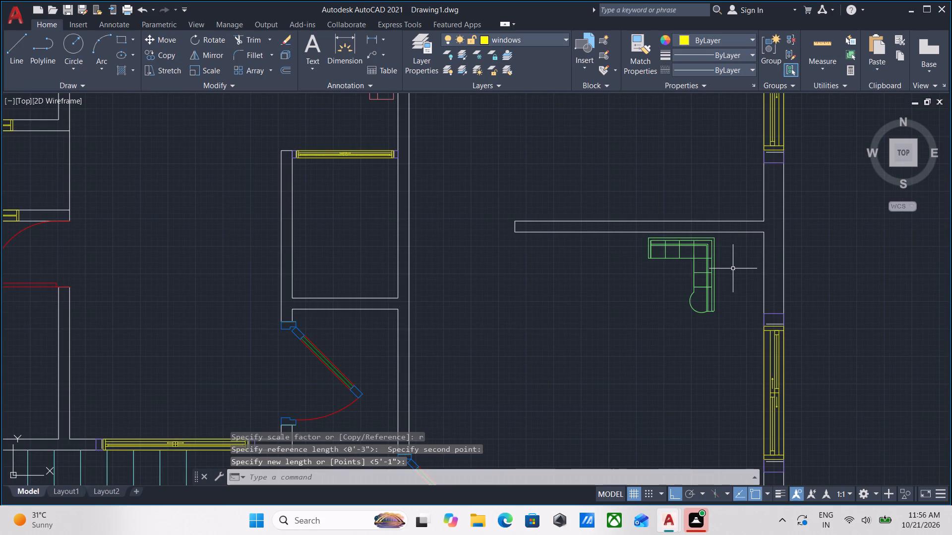
left_click(732, 268)
left_click(645, 259)
scroll(692, 279, "up", 2)
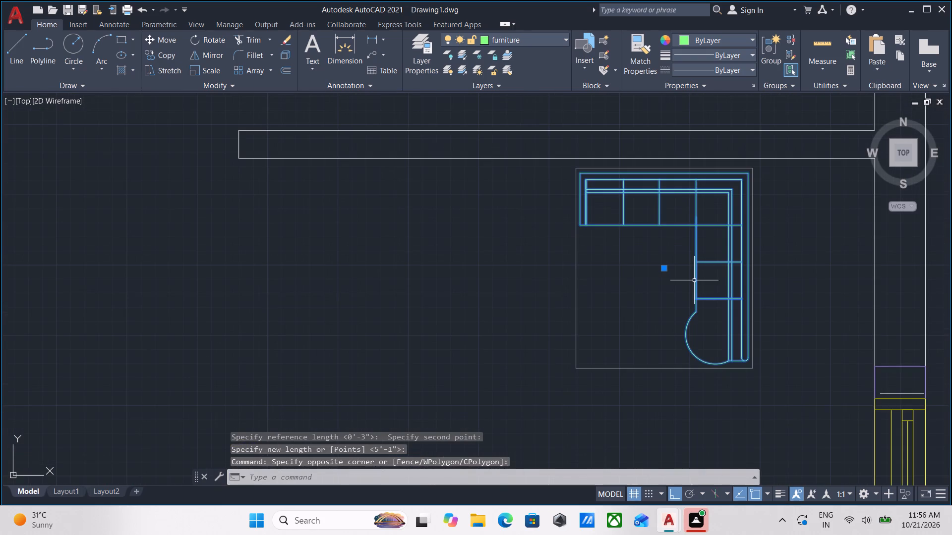
type("mi")
key("Return")
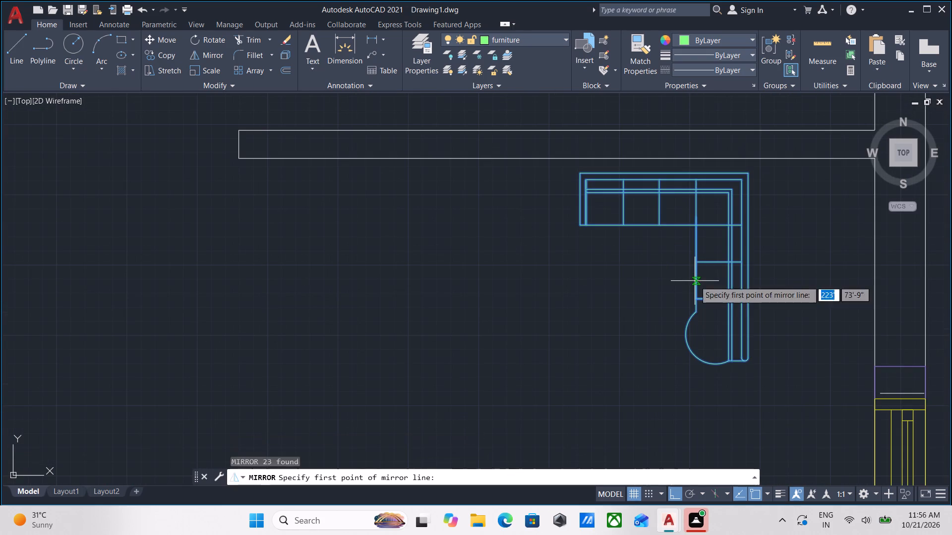
scroll(773, 376, "up", 2)
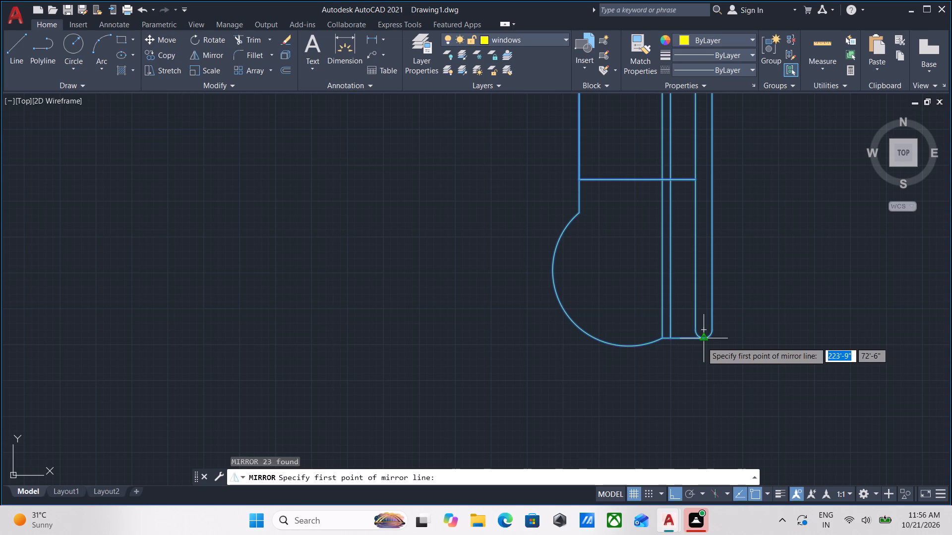
left_click(702, 342)
left_click(852, 346)
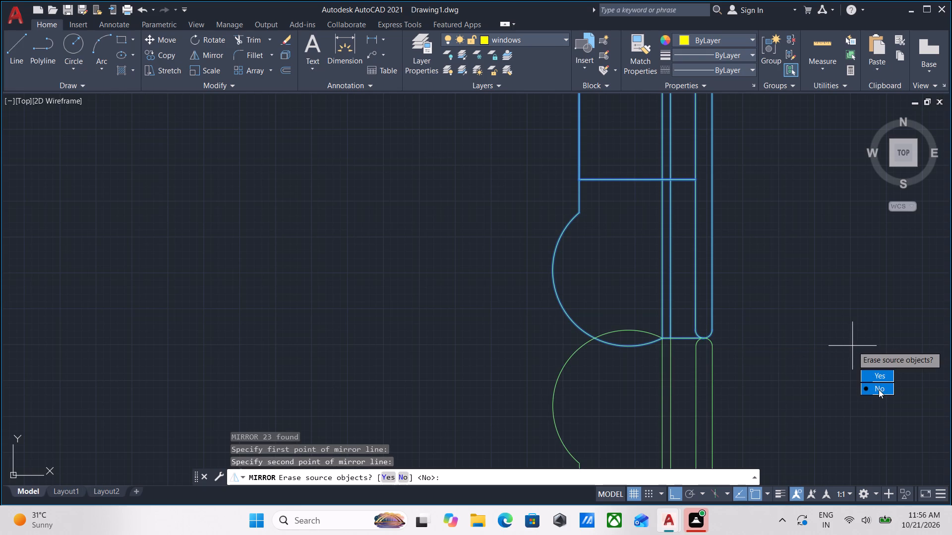
left_click_drag(878, 389, 852, 346)
Move the mirrored southern sofa straight south to just above the living room's south wall.
scroll(775, 341, "down", 2)
middle_click_drag(775, 334, 780, 249)
scroll(788, 221, "down", 3)
scroll(774, 264, "up", 1)
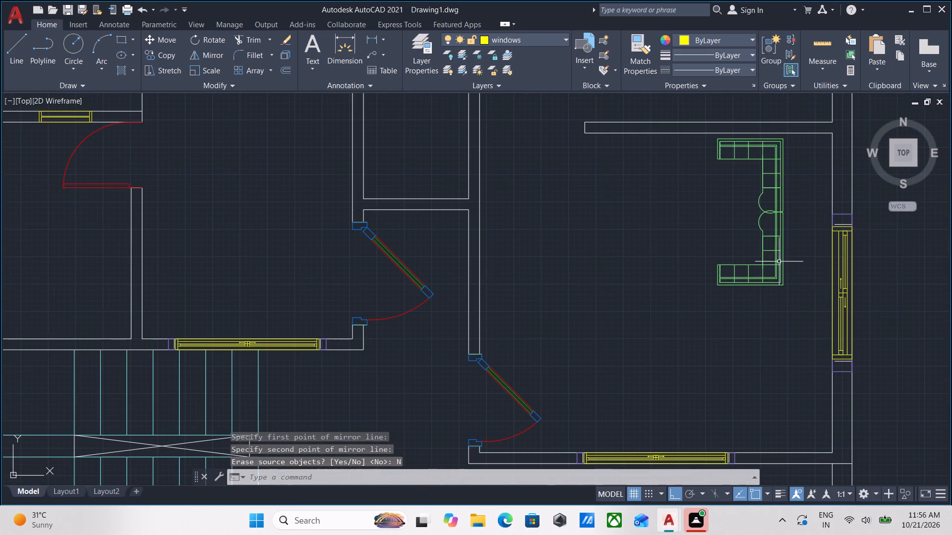
scroll(826, 302, "up", 1)
left_click(777, 294)
left_click(720, 249)
scroll(743, 273, "down", 1)
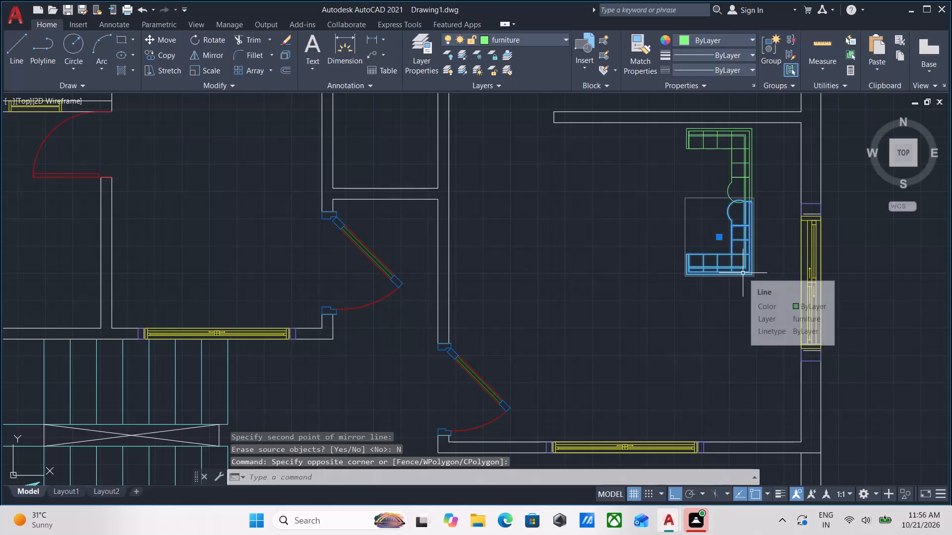
scroll(728, 251, "up", 1)
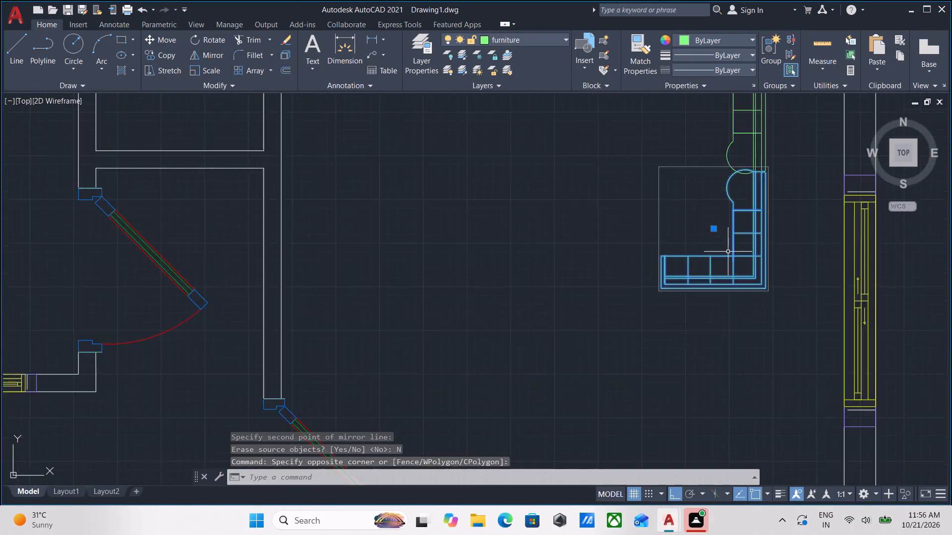
scroll(727, 252, "up", 2)
left_click(701, 193)
scroll(718, 293, "down", 2)
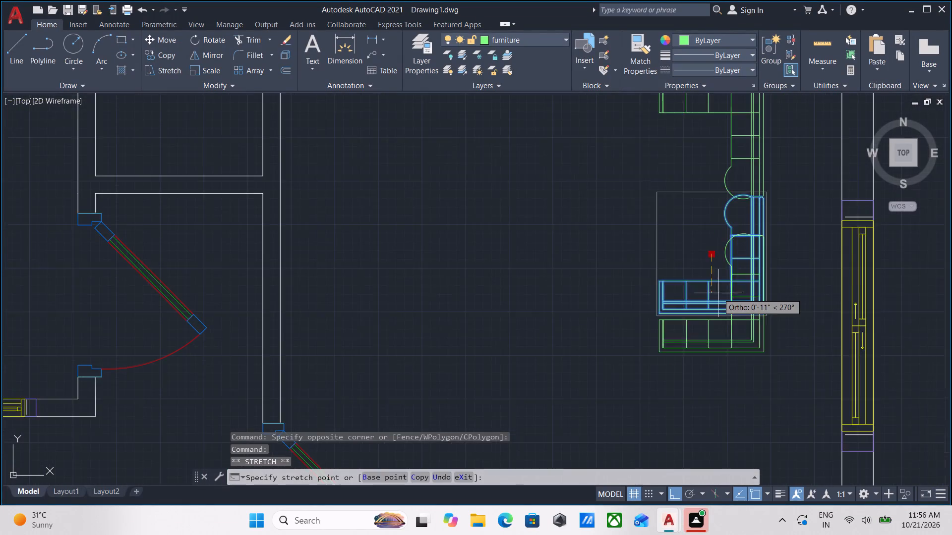
middle_click_drag(718, 293, 718, 139)
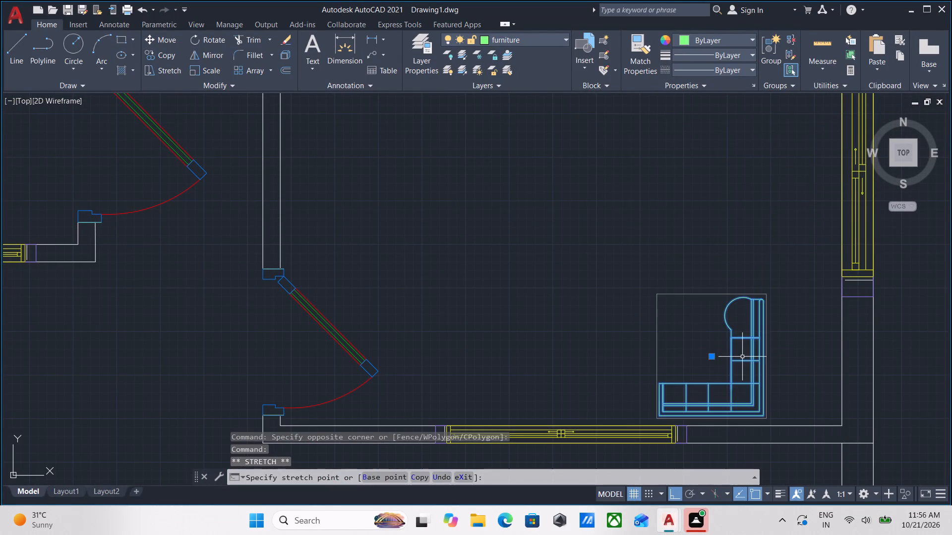
left_click(742, 357)
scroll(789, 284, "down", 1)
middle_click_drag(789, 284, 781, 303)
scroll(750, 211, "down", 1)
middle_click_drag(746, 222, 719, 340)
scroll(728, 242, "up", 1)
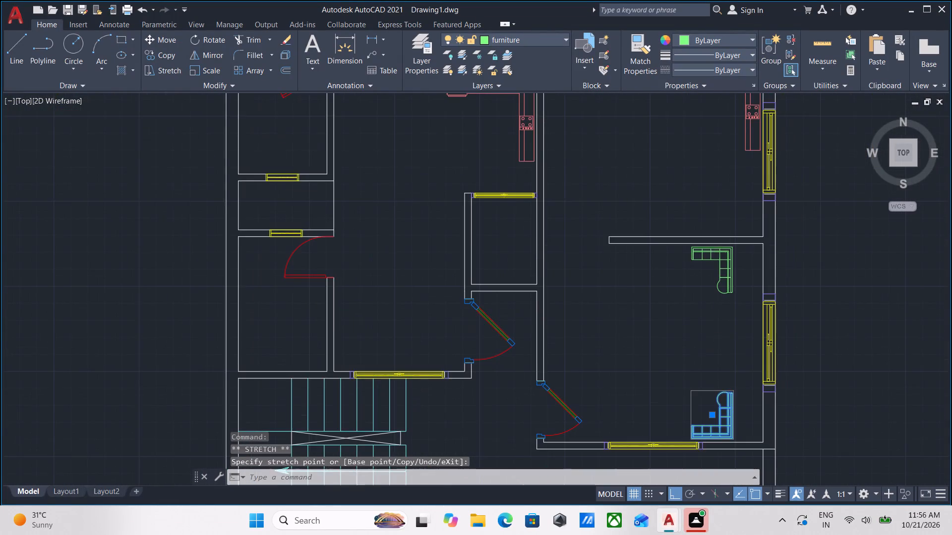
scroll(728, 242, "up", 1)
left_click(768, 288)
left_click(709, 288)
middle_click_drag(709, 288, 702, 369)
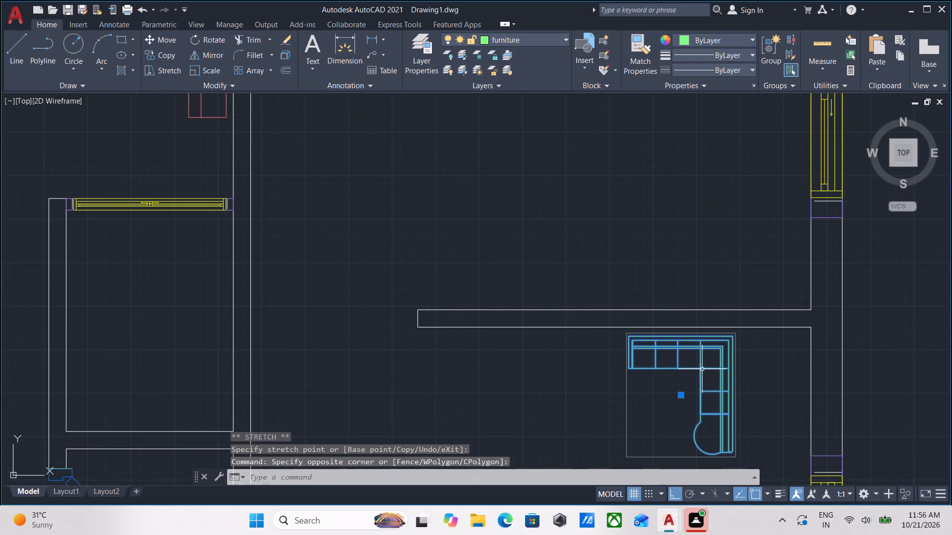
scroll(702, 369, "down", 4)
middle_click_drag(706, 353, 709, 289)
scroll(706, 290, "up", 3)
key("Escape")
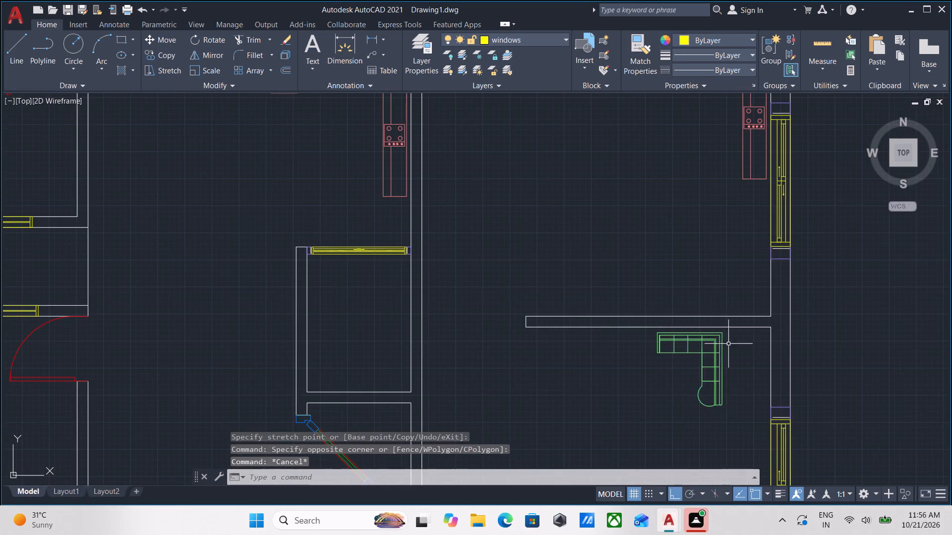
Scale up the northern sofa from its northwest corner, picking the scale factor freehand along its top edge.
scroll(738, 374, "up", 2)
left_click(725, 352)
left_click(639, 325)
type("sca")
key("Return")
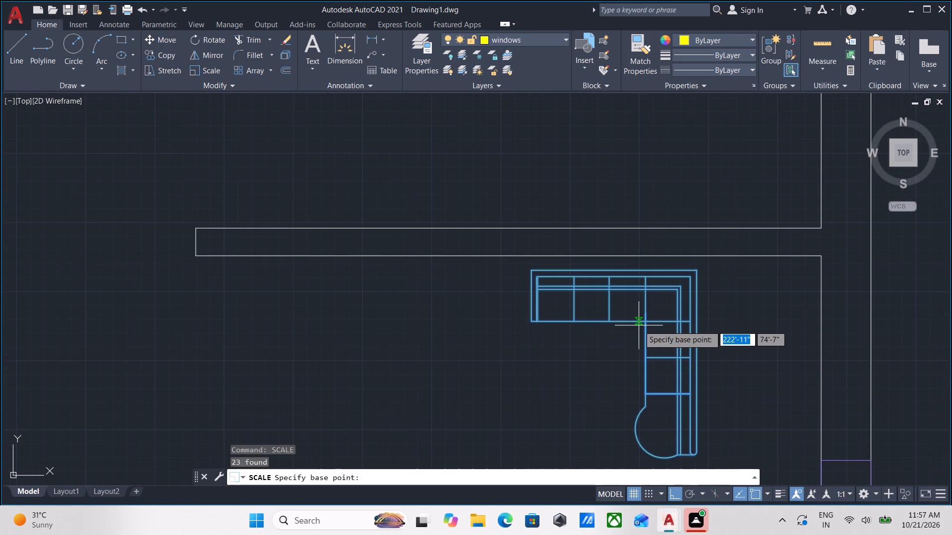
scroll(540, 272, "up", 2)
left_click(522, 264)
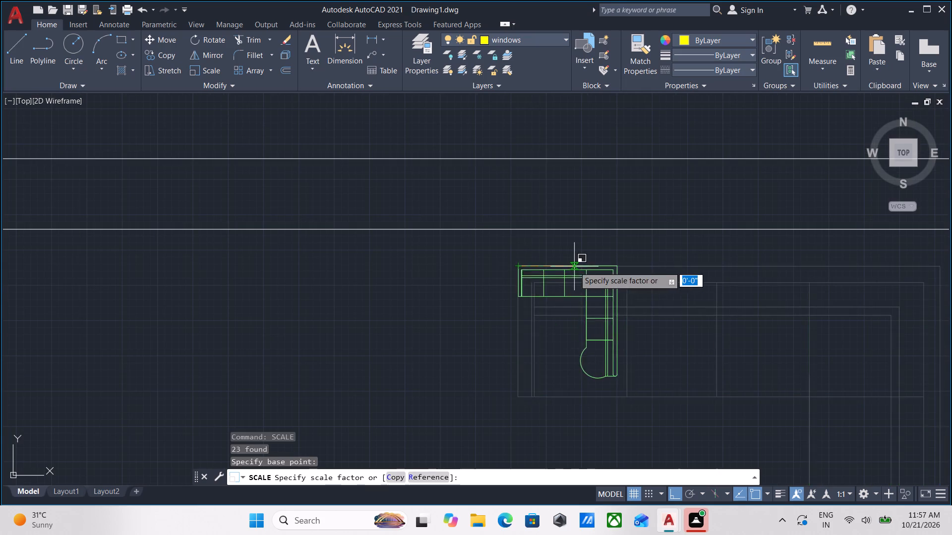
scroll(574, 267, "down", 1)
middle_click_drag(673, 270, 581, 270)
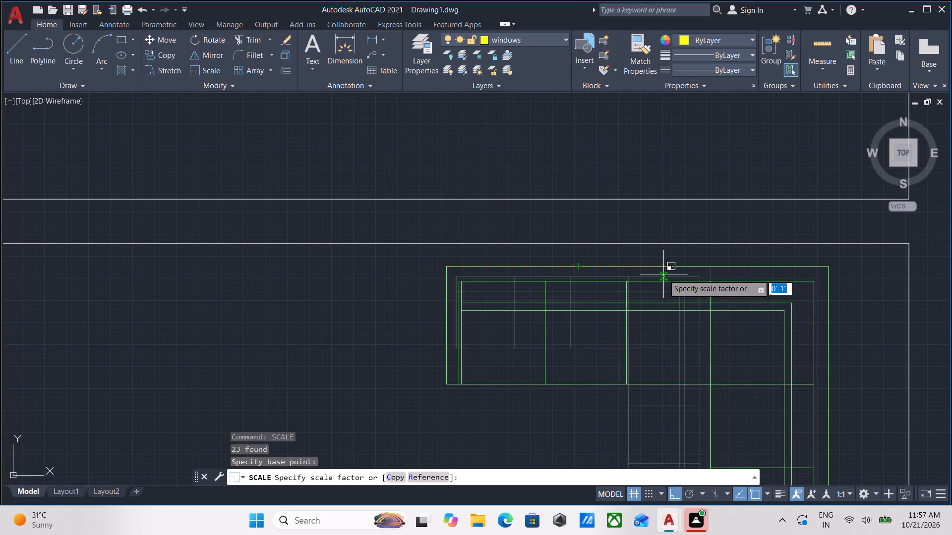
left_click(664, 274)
Scale up the southern sofa from its southwest corner, picking the factor freehand so it nearly reaches the east wall.
scroll(702, 275, "down", 2)
middle_click_drag(702, 275, 662, 198)
scroll(683, 239, "down", 2)
middle_click_drag(680, 242, 668, 153)
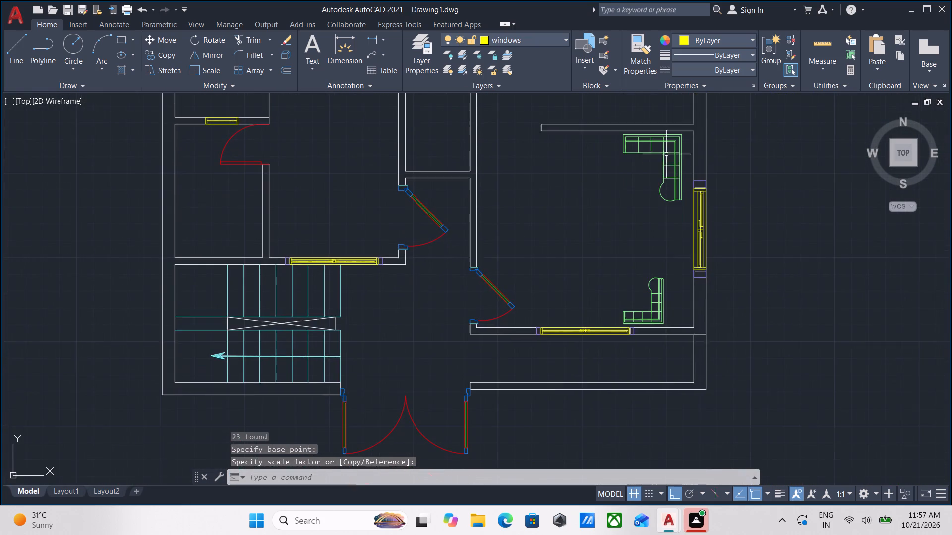
scroll(669, 264, "up", 2)
middle_click_drag(680, 322, 684, 274)
left_click_drag(685, 274, 678, 280)
left_click(612, 304)
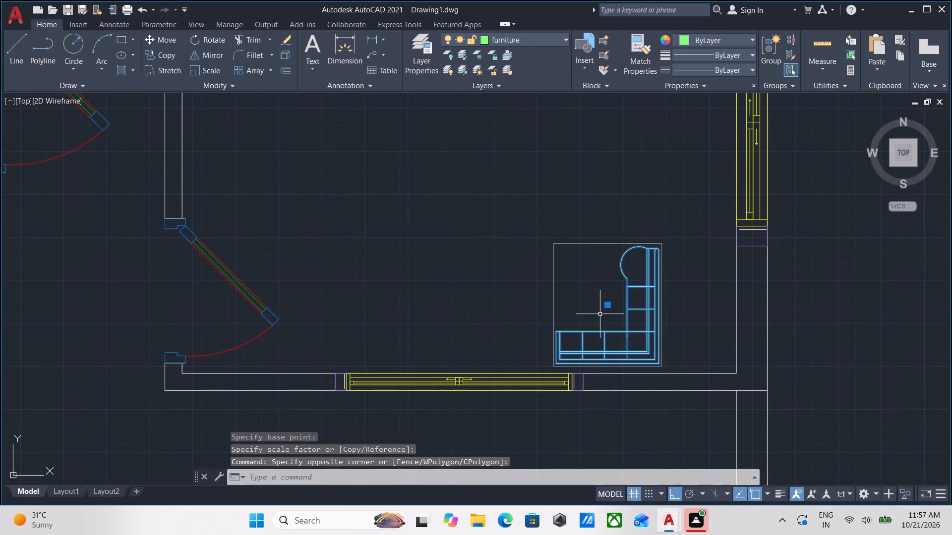
type("sca")
key("Return")
scroll(577, 370, "up", 3)
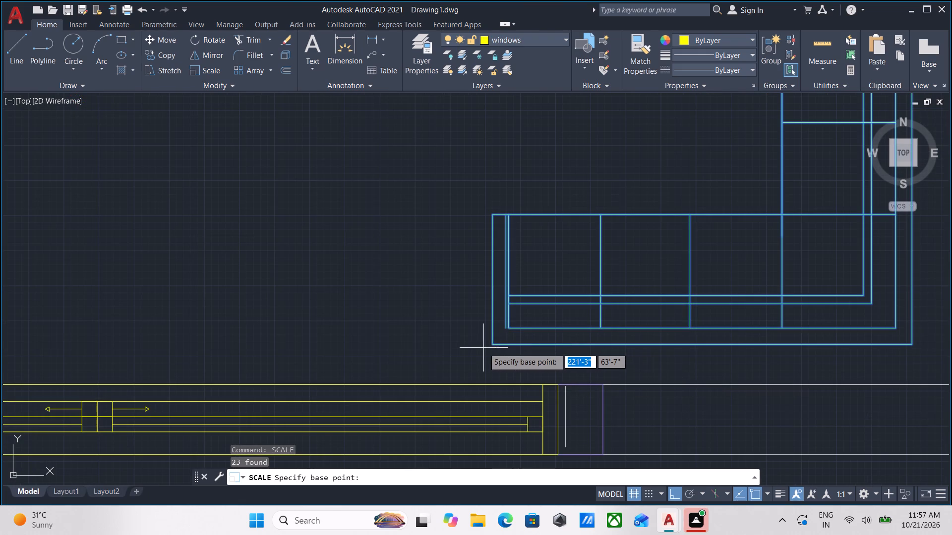
left_click(492, 343)
middle_click_drag(826, 385, 635, 370)
scroll(706, 343, "down", 3)
middle_click_drag(706, 343, 631, 342)
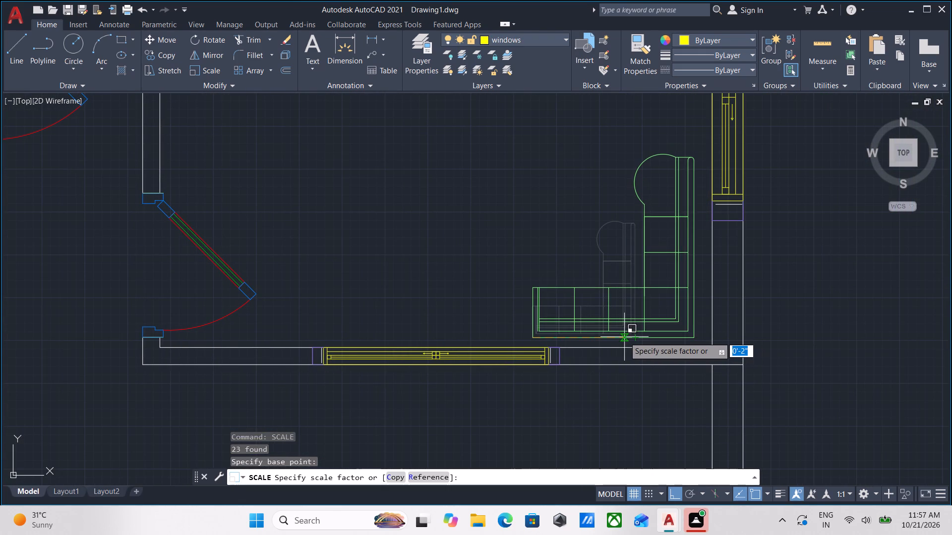
left_click(631, 336)
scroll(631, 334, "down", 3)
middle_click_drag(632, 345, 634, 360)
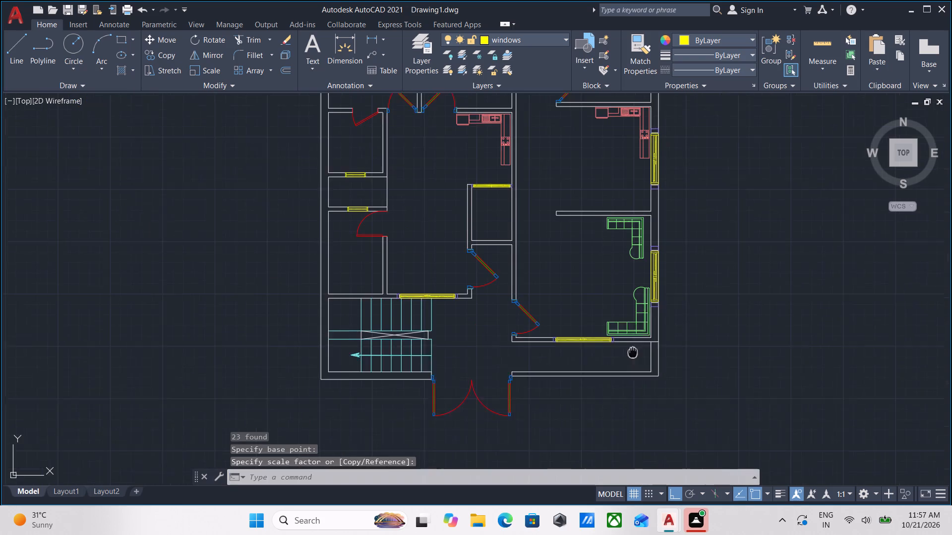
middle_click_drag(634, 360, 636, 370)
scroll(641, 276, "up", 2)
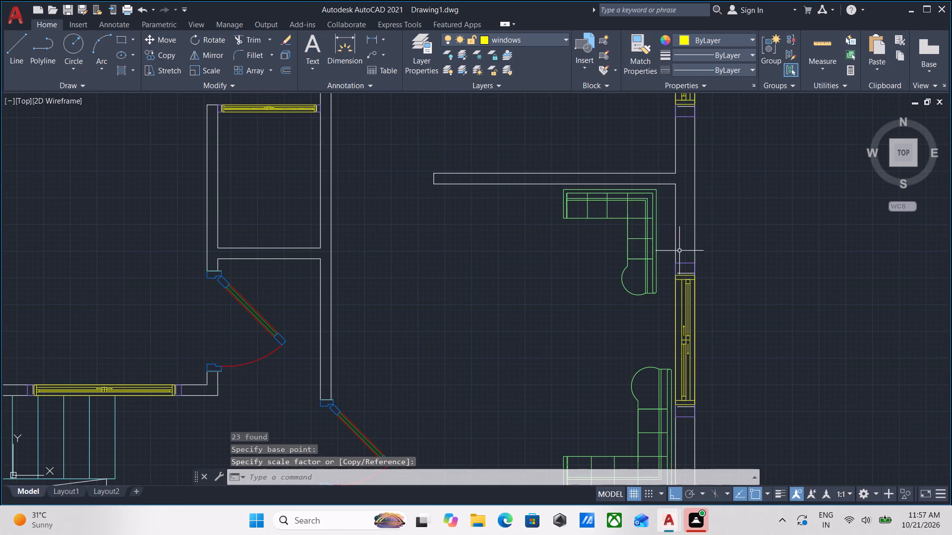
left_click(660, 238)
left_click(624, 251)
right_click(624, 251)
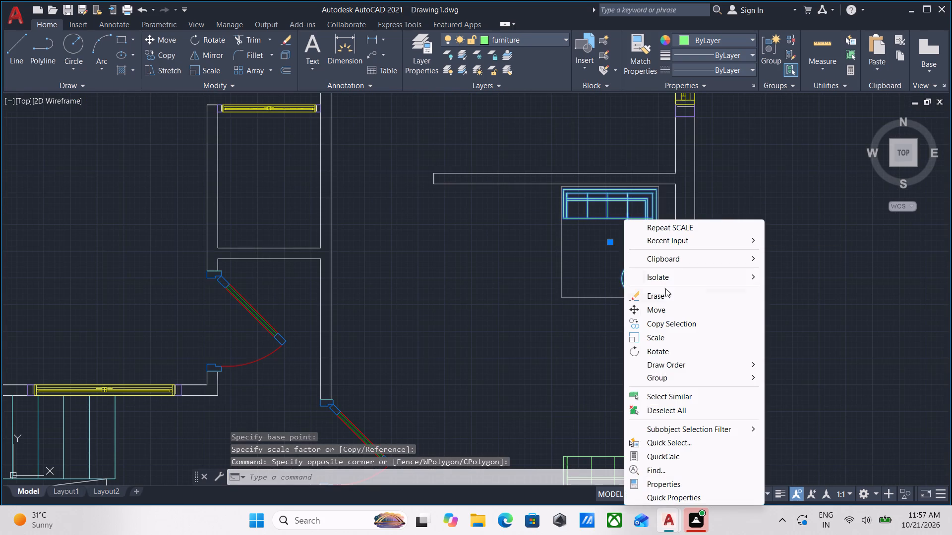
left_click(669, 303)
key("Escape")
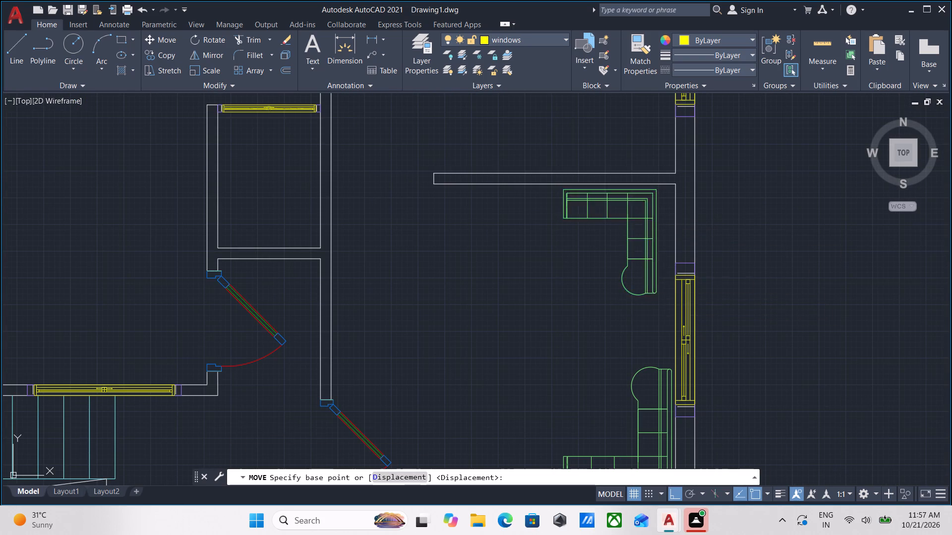
Erase the northern sofa below the horizontal partition wall.
scroll(646, 246, "up", 2)
left_click(685, 206)
left_click(596, 227)
right_click(596, 227)
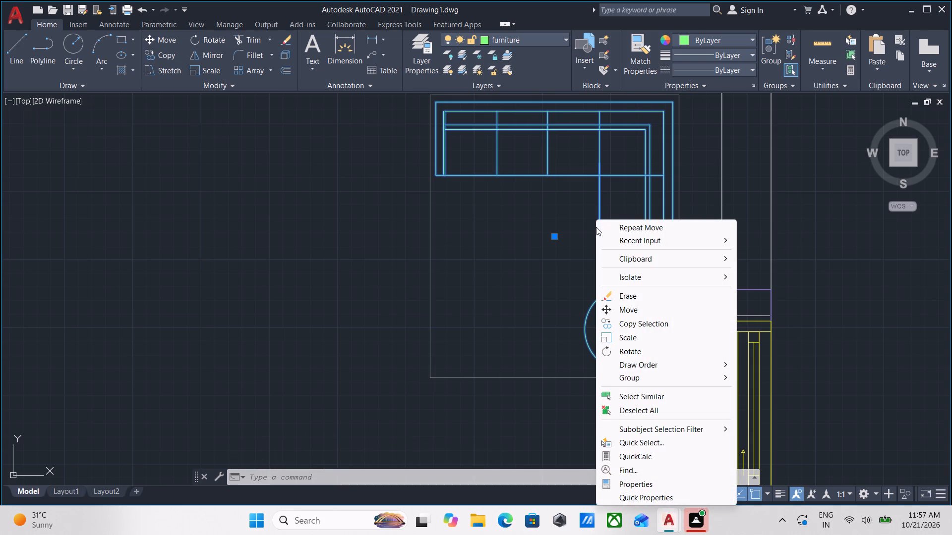
key("Escape")
scroll(597, 226, "down", 3)
middle_click_drag(597, 226, 604, 190)
scroll(610, 193, "up", 2)
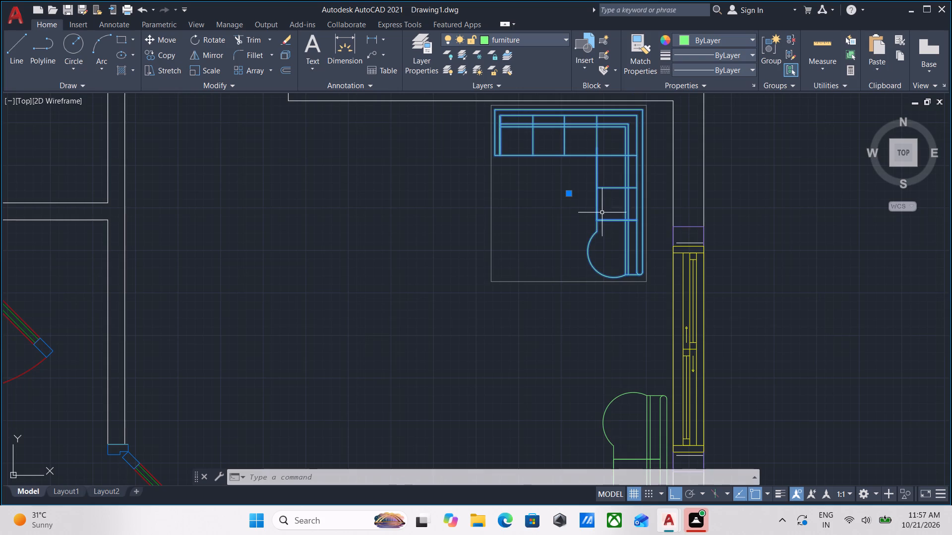
middle_click_drag(602, 213, 576, 269)
scroll(586, 262, "down", 1)
middle_click_drag(586, 262, 607, 228)
right_click(607, 228)
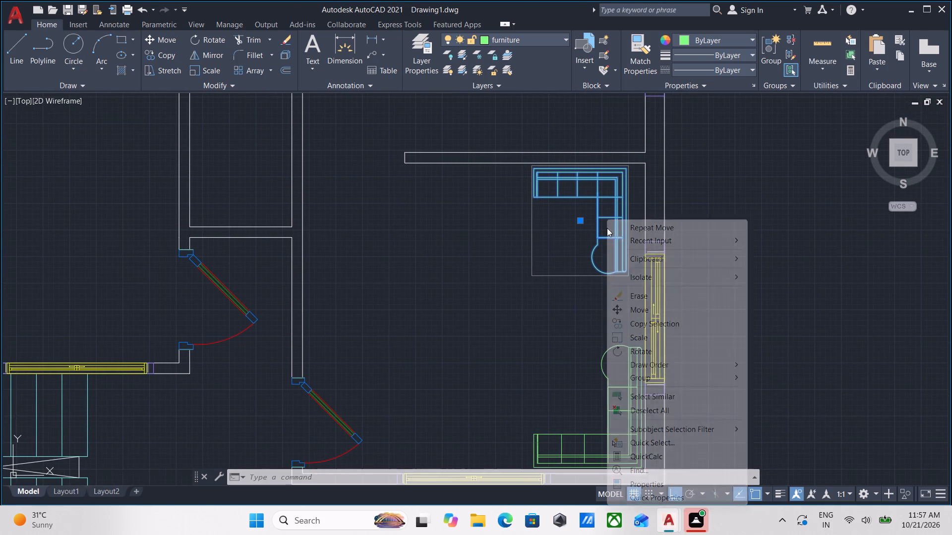
left_click(640, 293)
Mirror the enlarged southern sofa about a horizontal line through the north end of its vertical arm, keeping the source.
scroll(624, 377, "down", 1)
scroll(623, 379, "up", 2)
left_click(619, 315)
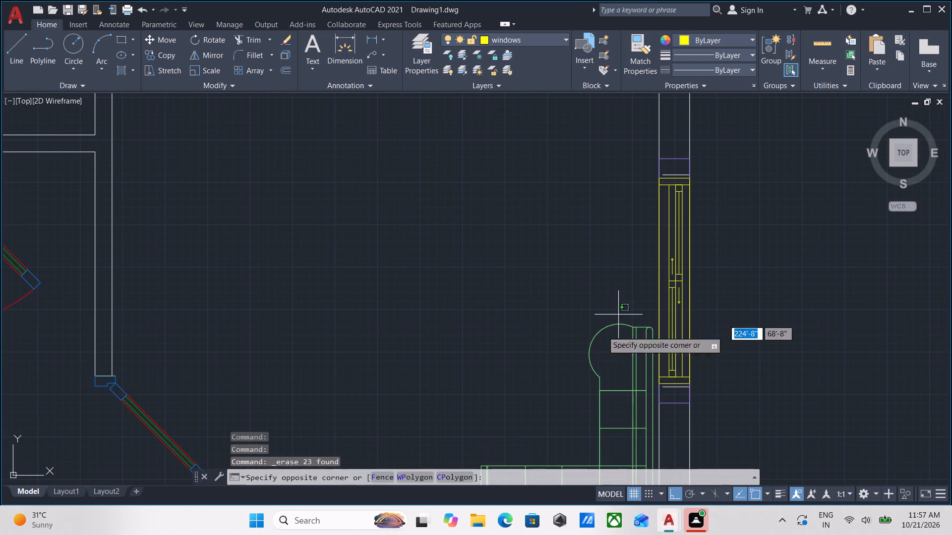
left_click(580, 363)
type("mi")
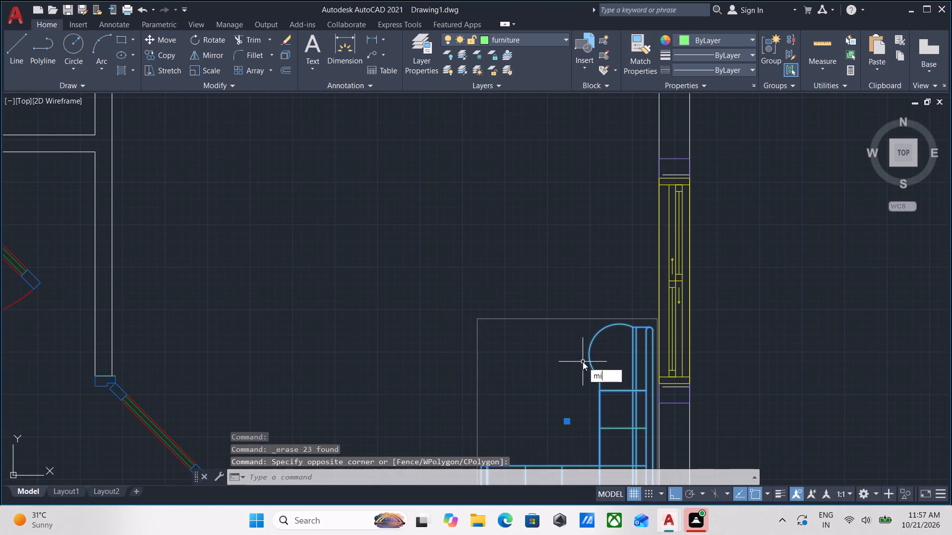
key("Return")
scroll(628, 313, "up", 2)
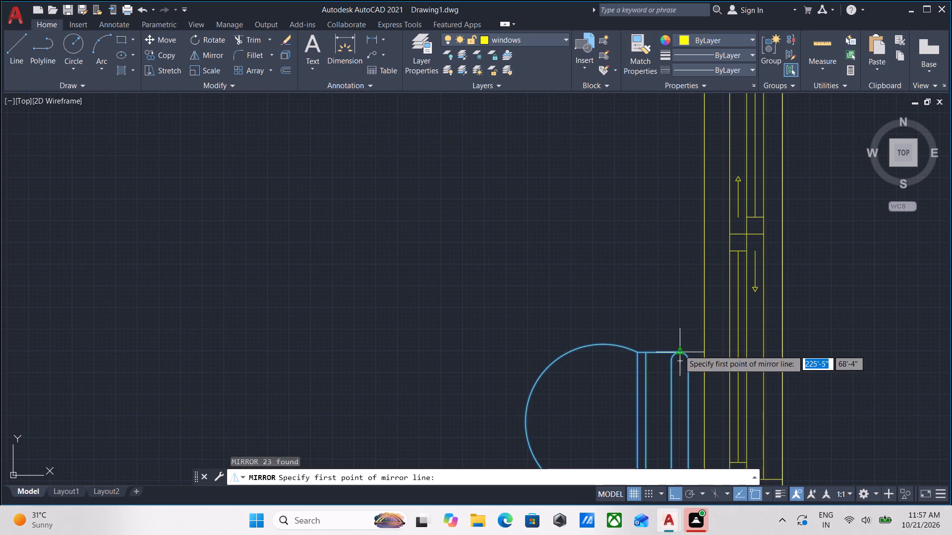
left_click(679, 350)
middle_click_drag(951, 352, 705, 345)
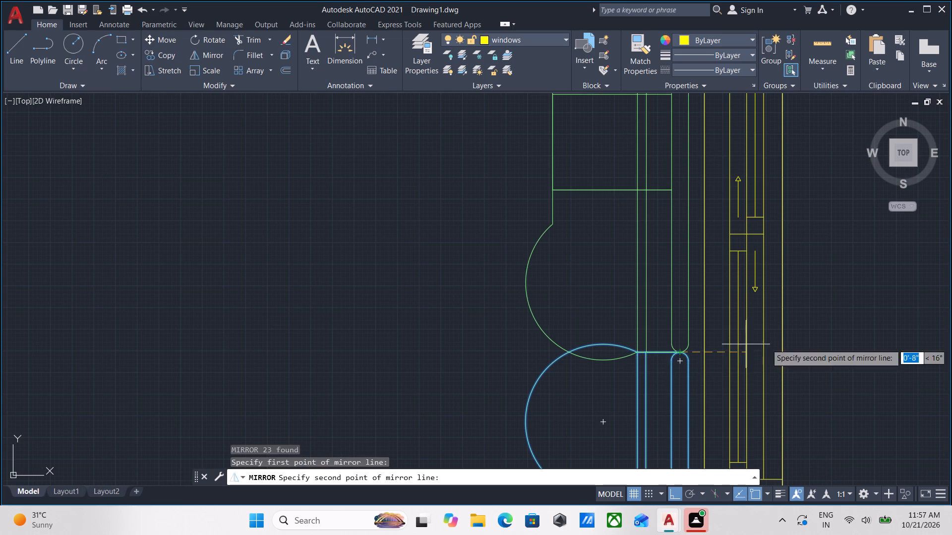
middle_click_drag(809, 339, 478, 334)
left_click(674, 337)
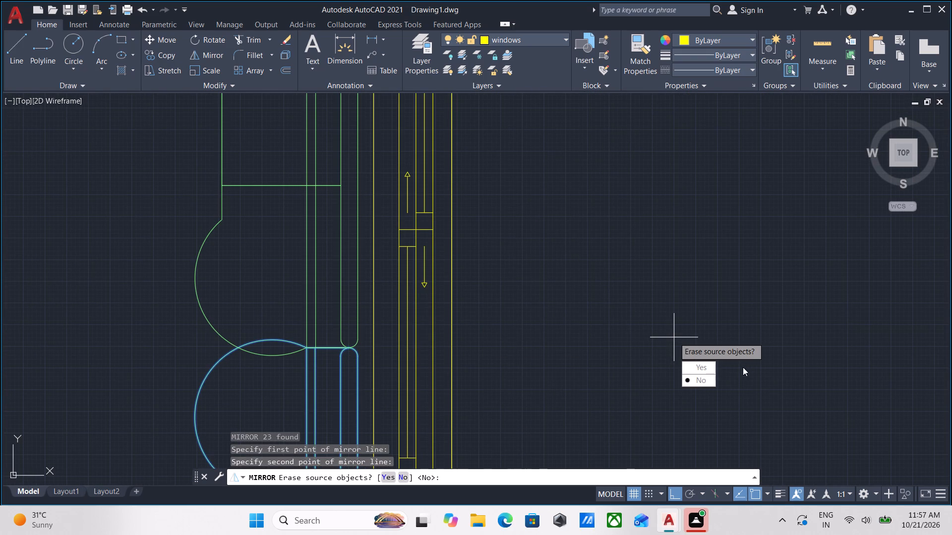
left_click_drag(714, 381, 674, 337)
Move the mirrored sofa straight north to just below the horizontal partition wall, leaving a gap between the two sofas.
scroll(59, 233, "down", 1)
middle_click_drag(62, 235, 192, 300)
middle_click_drag(260, 229, 286, 304)
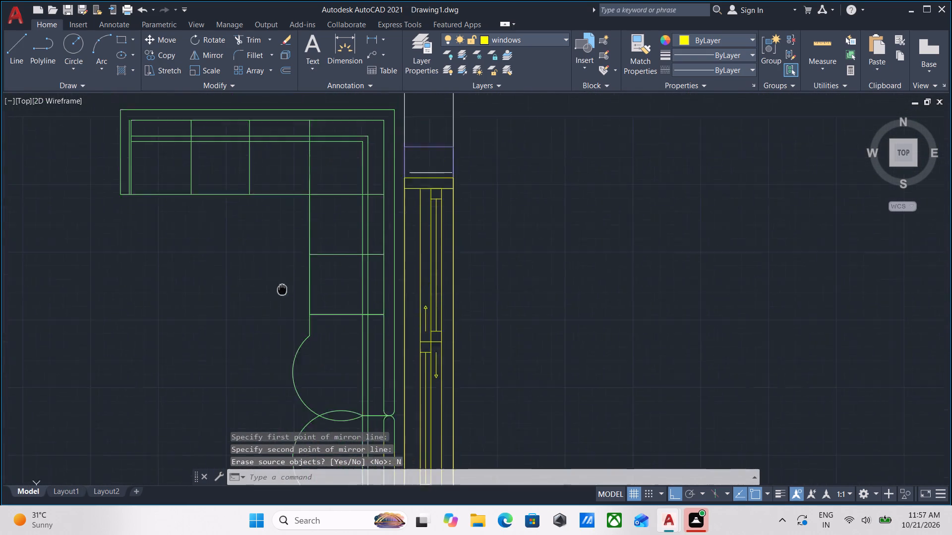
middle_click_drag(286, 304, 287, 316)
left_click(275, 268)
left_click(228, 204)
scroll(281, 260, "down", 1)
middle_click_drag(281, 261, 281, 278)
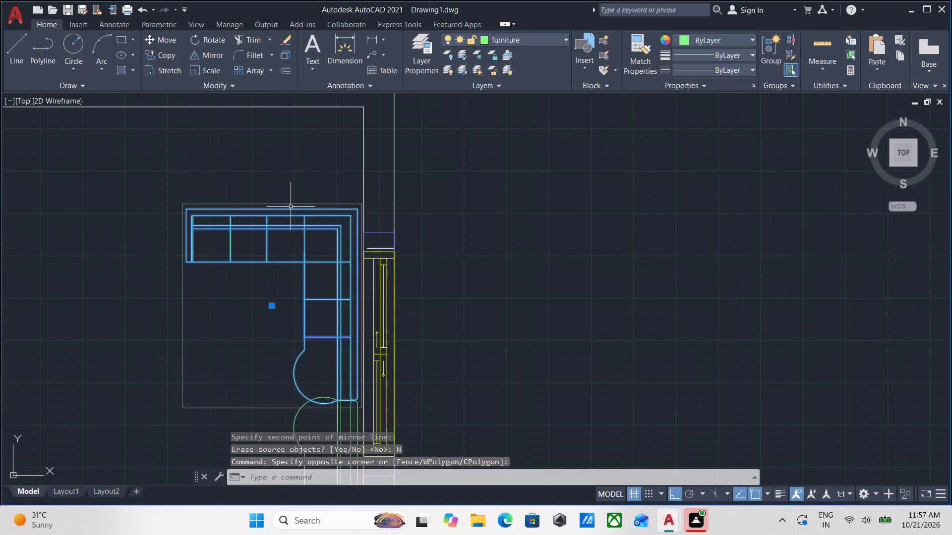
key("m")
key("Return")
scroll(325, 410, "up", 1)
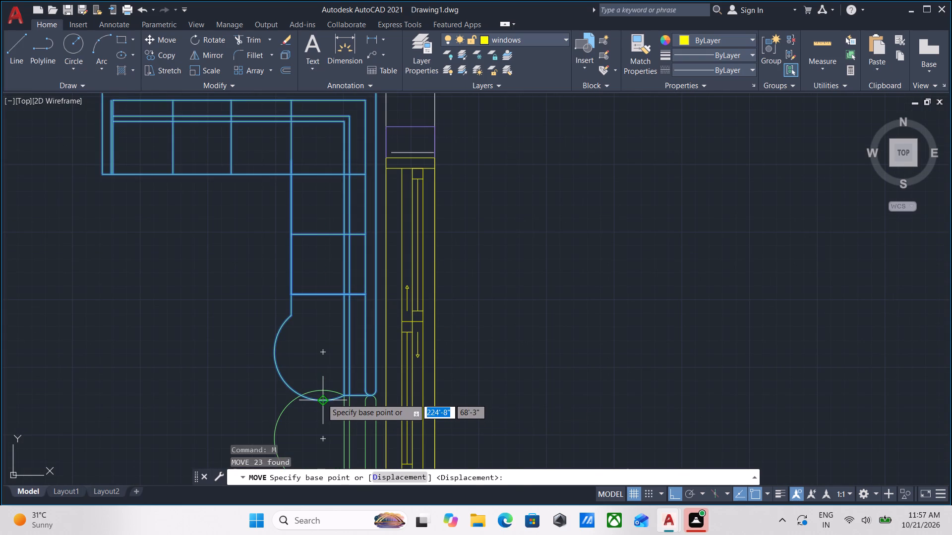
left_click(322, 398)
scroll(328, 358, "down", 2)
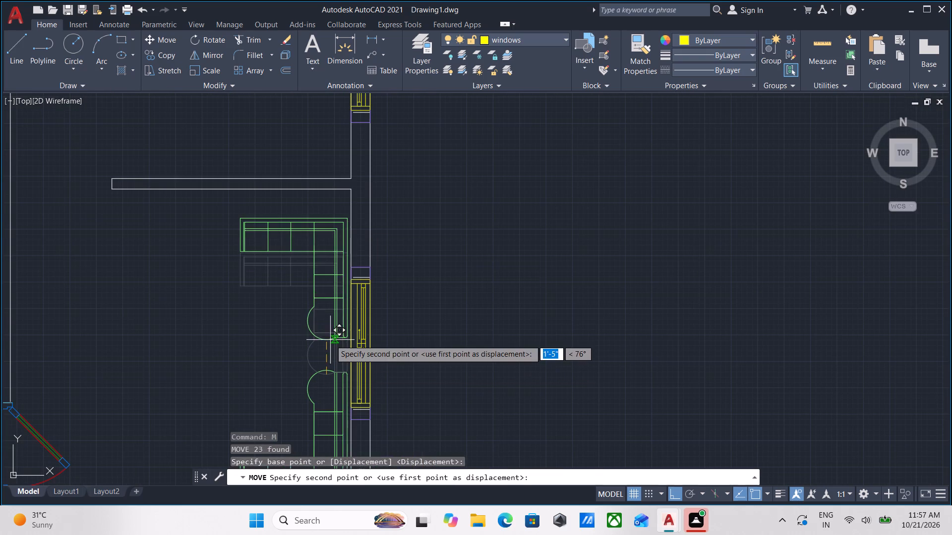
left_click(326, 315)
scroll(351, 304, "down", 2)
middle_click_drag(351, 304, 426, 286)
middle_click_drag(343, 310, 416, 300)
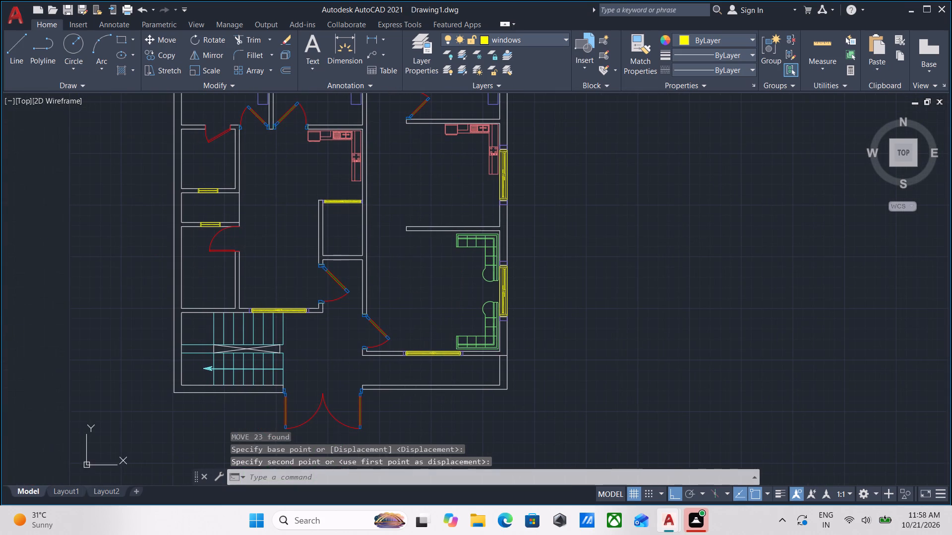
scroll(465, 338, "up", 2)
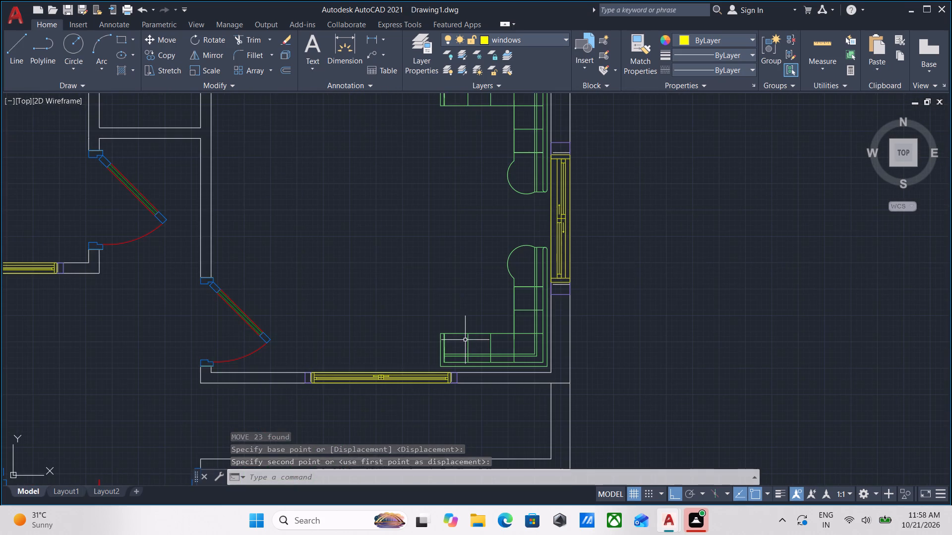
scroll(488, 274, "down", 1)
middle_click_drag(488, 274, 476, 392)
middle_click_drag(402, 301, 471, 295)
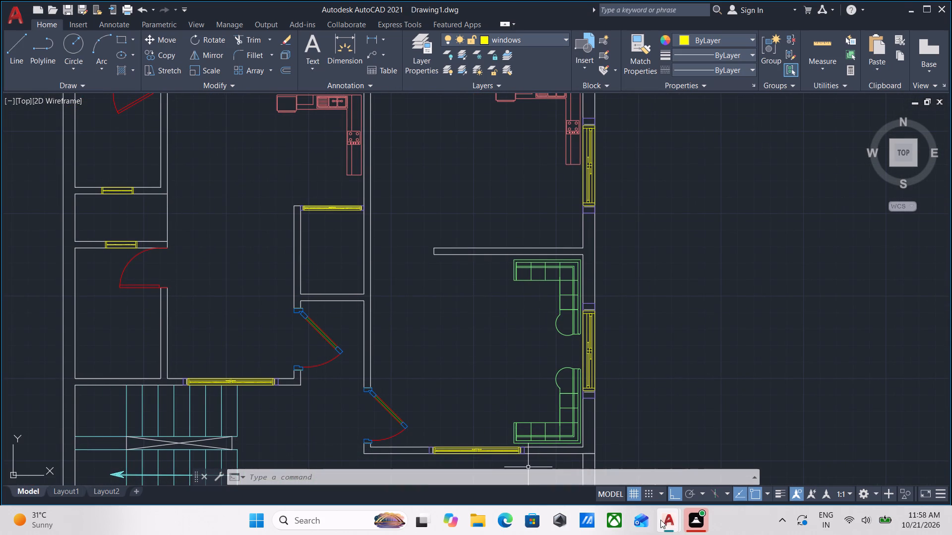
Switch to Autocad Blocks.dwg and look through the block library for the living-room furniture section.
left_click(713, 472)
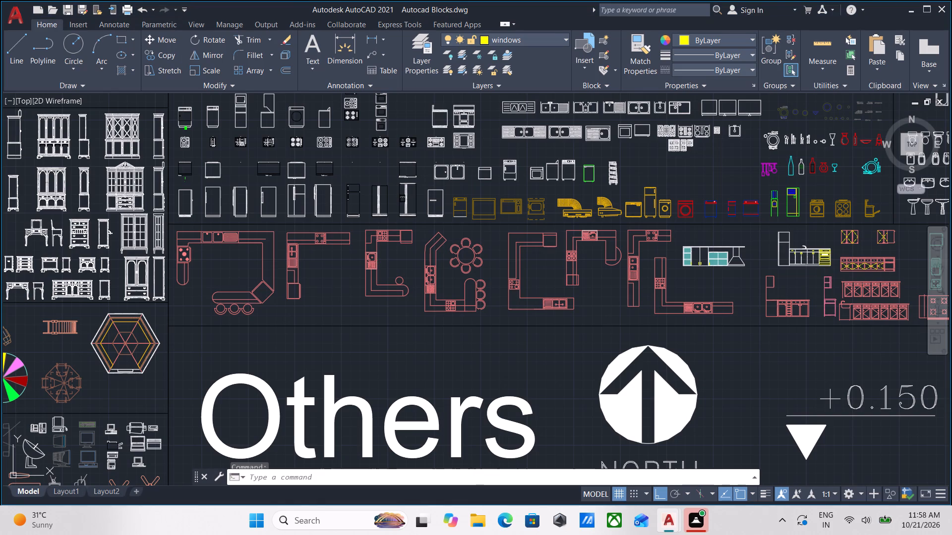
scroll(294, 305, "down", 1)
scroll(293, 177, "down", 1)
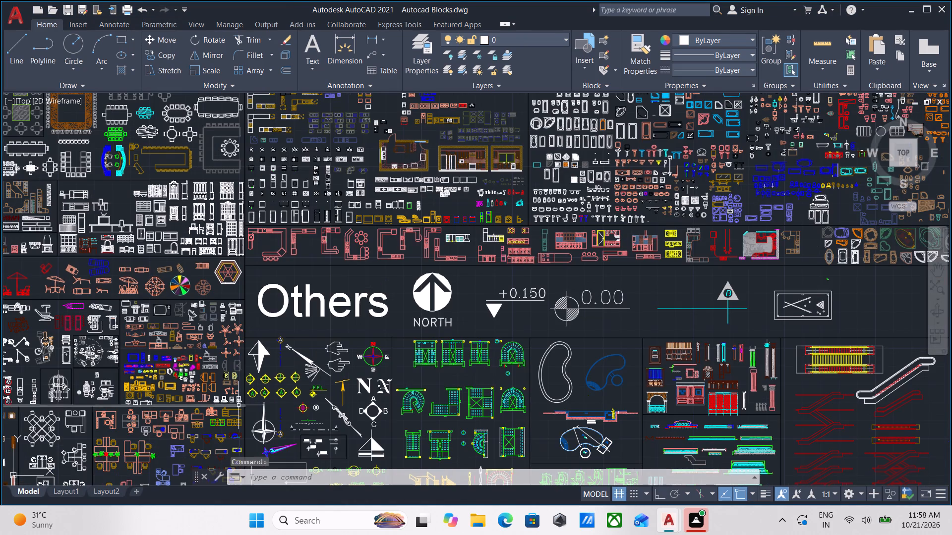
middle_click_drag(239, 399, 373, 227)
scroll(309, 312, "up", 1)
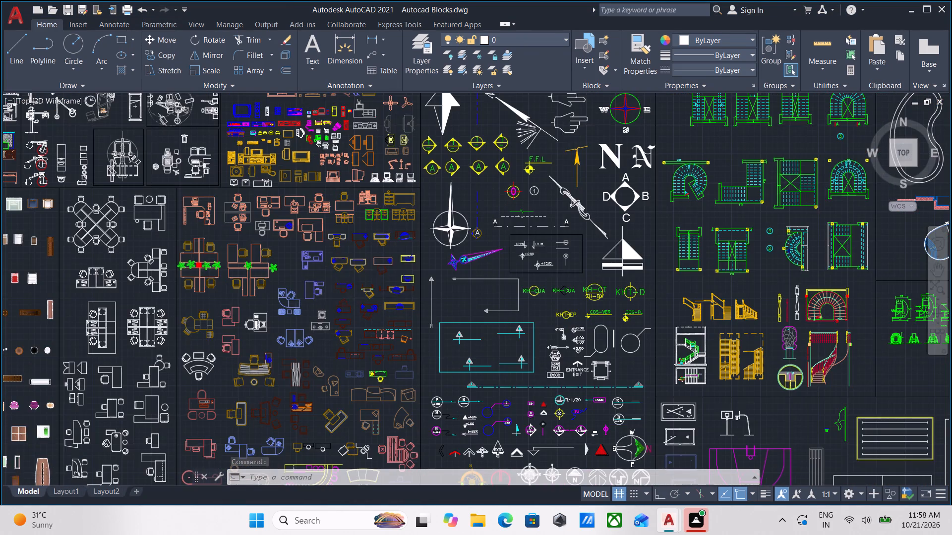
scroll(407, 296, "down", 1)
scroll(484, 315, "down", 1)
middle_click_drag(476, 305, 398, 252)
middle_click_drag(391, 253, 577, 227)
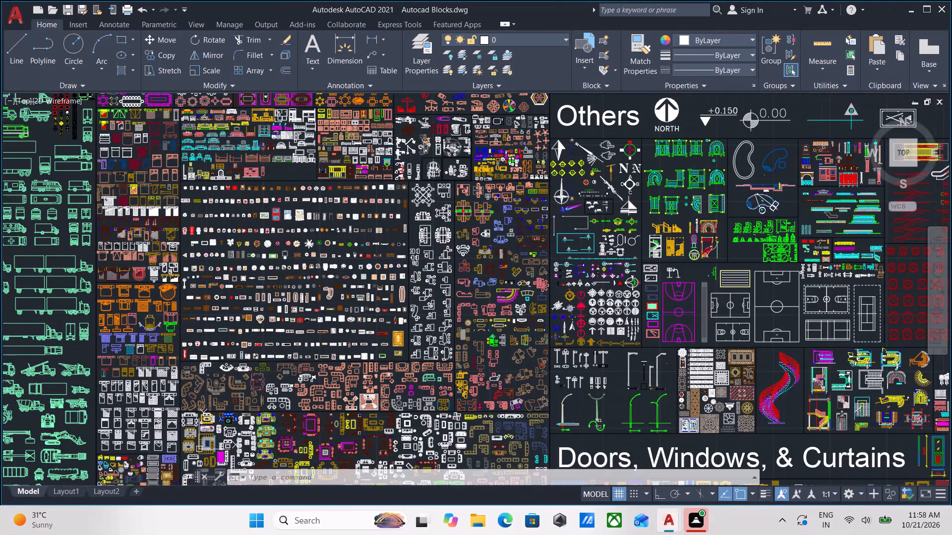
scroll(275, 296, "up", 2)
scroll(387, 285, "down", 2)
middle_click_drag(395, 264, 451, 192)
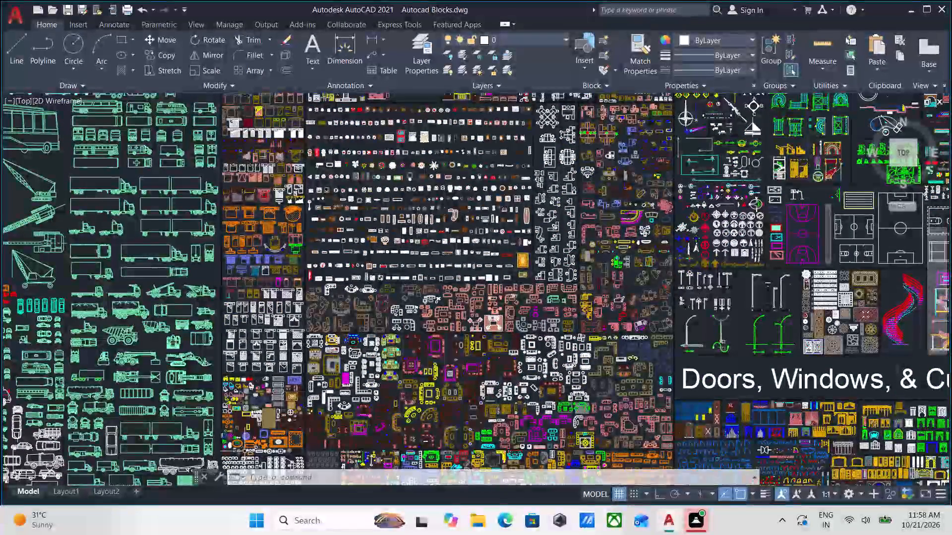
scroll(558, 428, "up", 2)
scroll(506, 360, "down", 2)
middle_click_drag(507, 352, 527, 302)
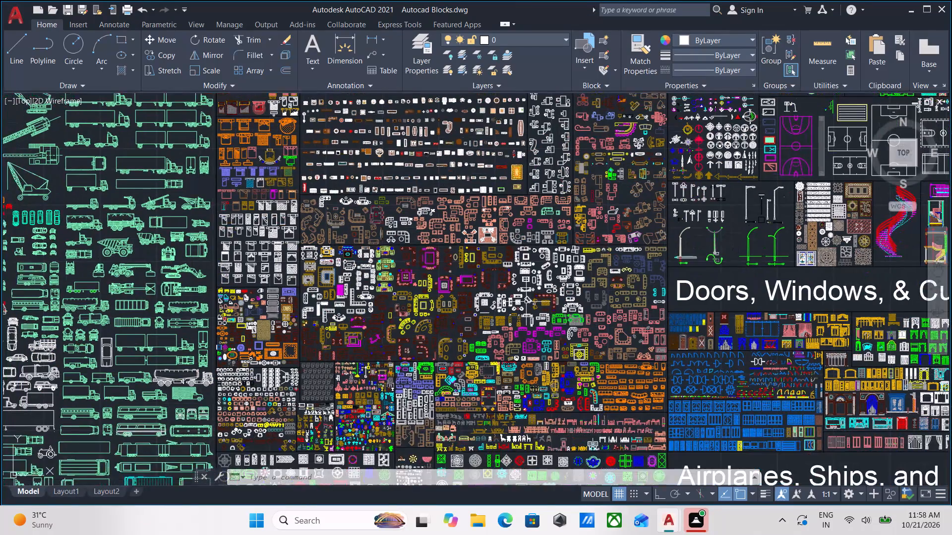
scroll(462, 353, "up", 2)
scroll(449, 363, "down", 1)
middle_click_drag(449, 363, 540, 388)
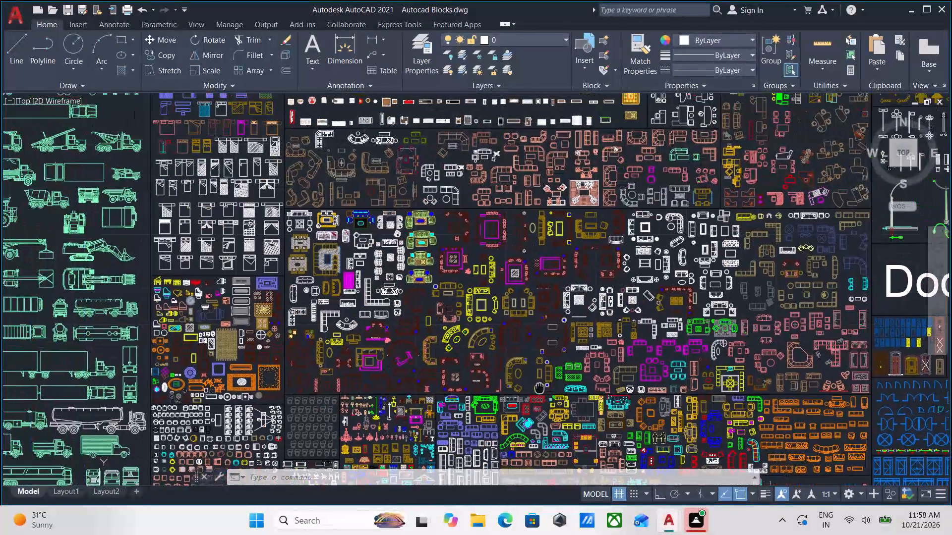
middle_click_drag(540, 388, 543, 388)
scroll(322, 335, "up", 3)
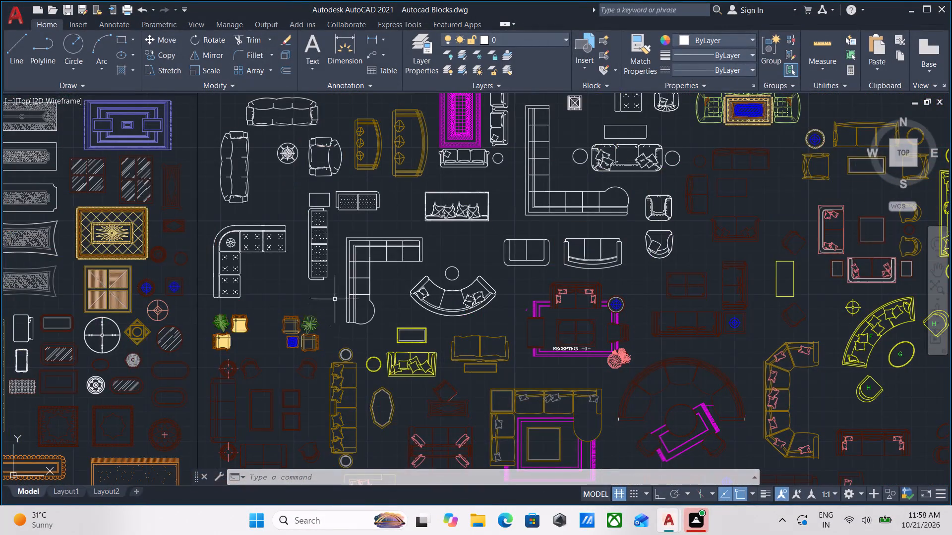
Examine the sofa and lounge-set plan blocks for more living-room furniture to use in the floor plan.
scroll(338, 294, "down", 1)
middle_click_drag(337, 311, 338, 380)
middle_click_drag(393, 325, 379, 383)
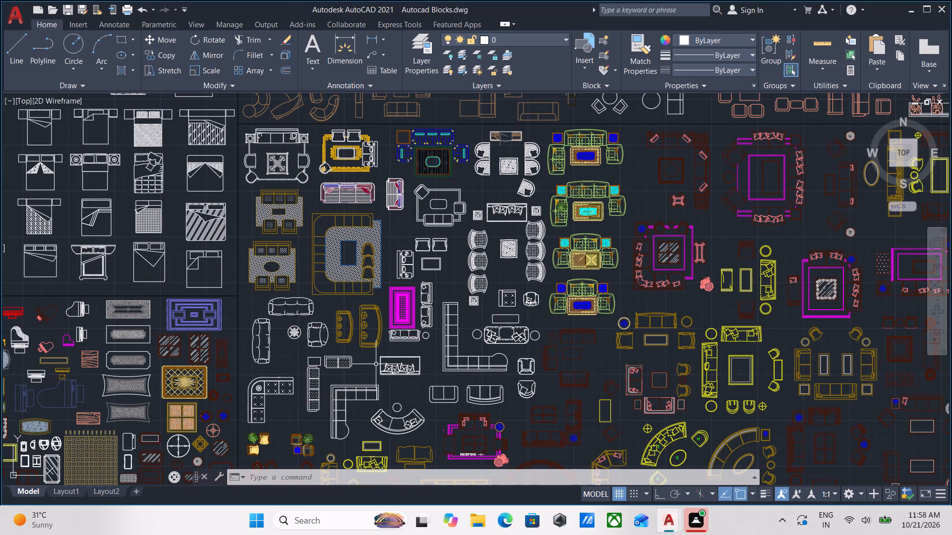
middle_click_drag(386, 337, 278, 455)
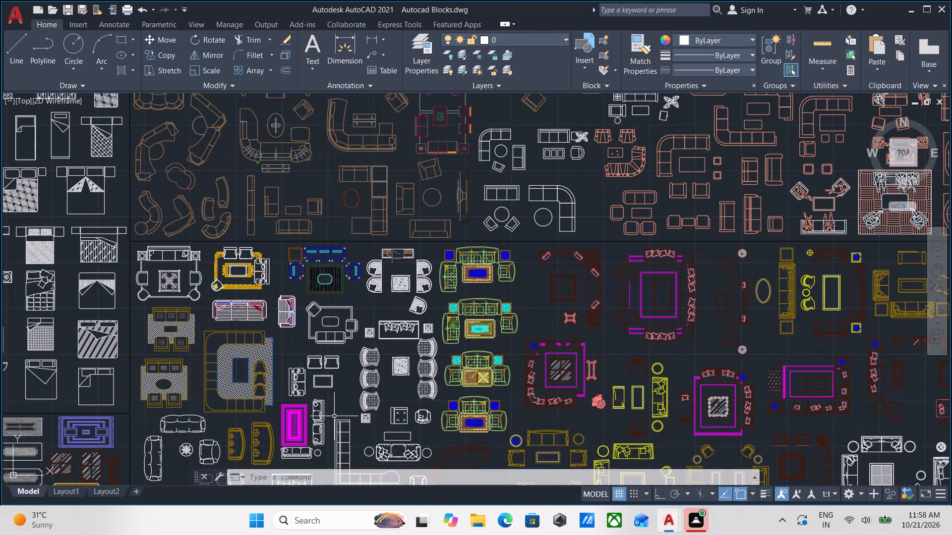
scroll(334, 416, "down", 1)
scroll(573, 366, "up", 1)
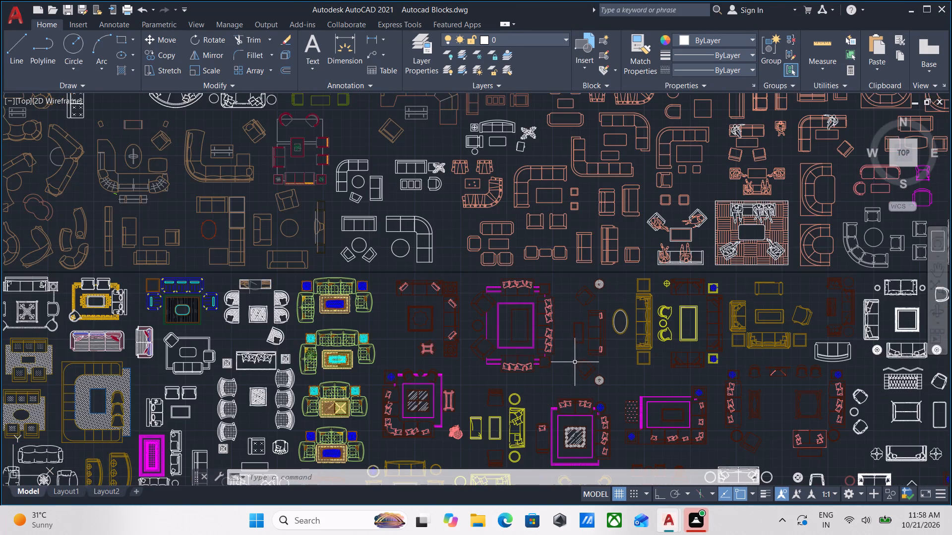
middle_click_drag(575, 362, 430, 446)
middle_click_drag(512, 362, 72, 349)
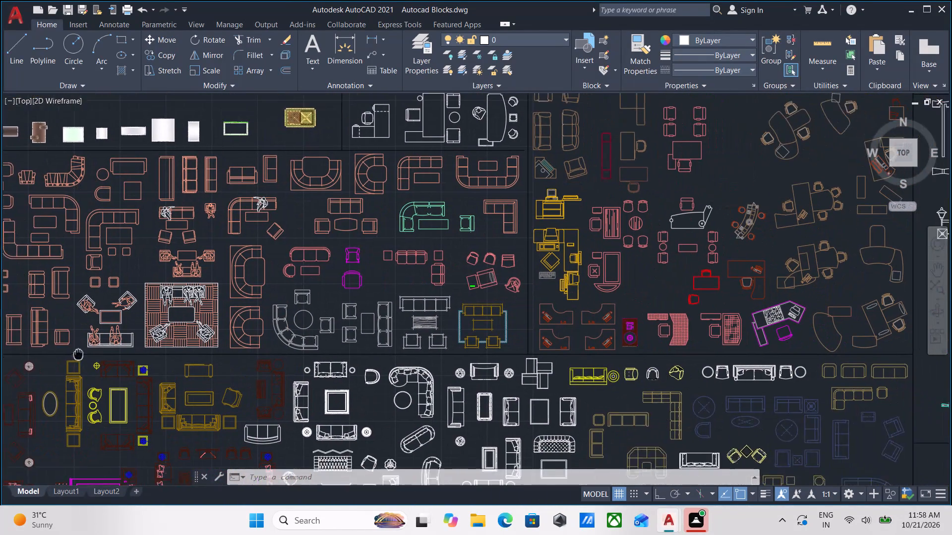
middle_click_drag(72, 349, 60, 327)
middle_click_drag(328, 362, 351, 190)
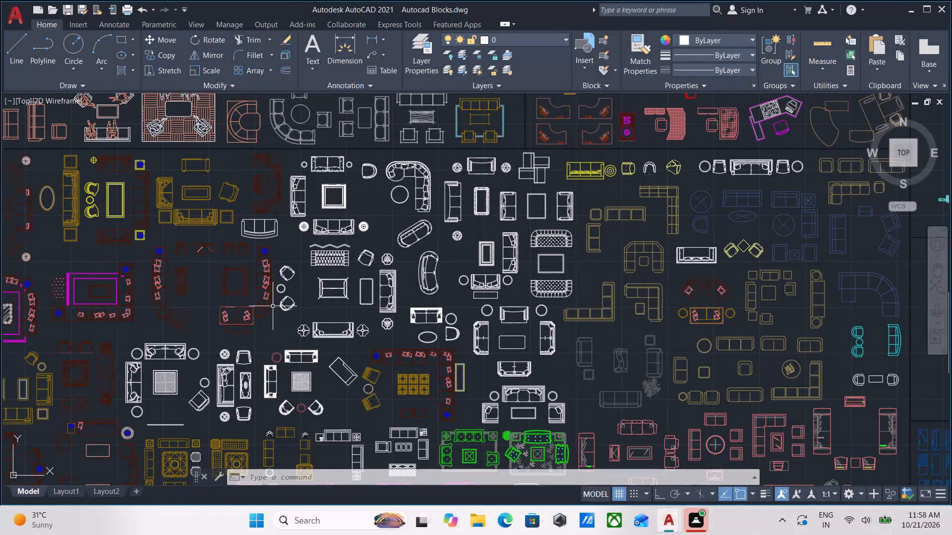
middle_click_drag(359, 286, 334, 394)
middle_click_drag(417, 291, 327, 388)
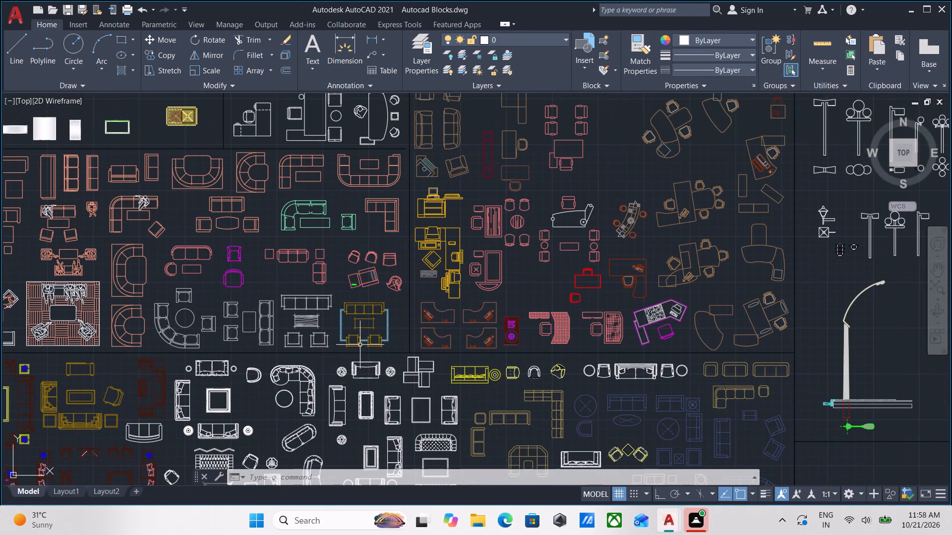
scroll(370, 336, "down", 1)
middle_click_drag(370, 336, 312, 393)
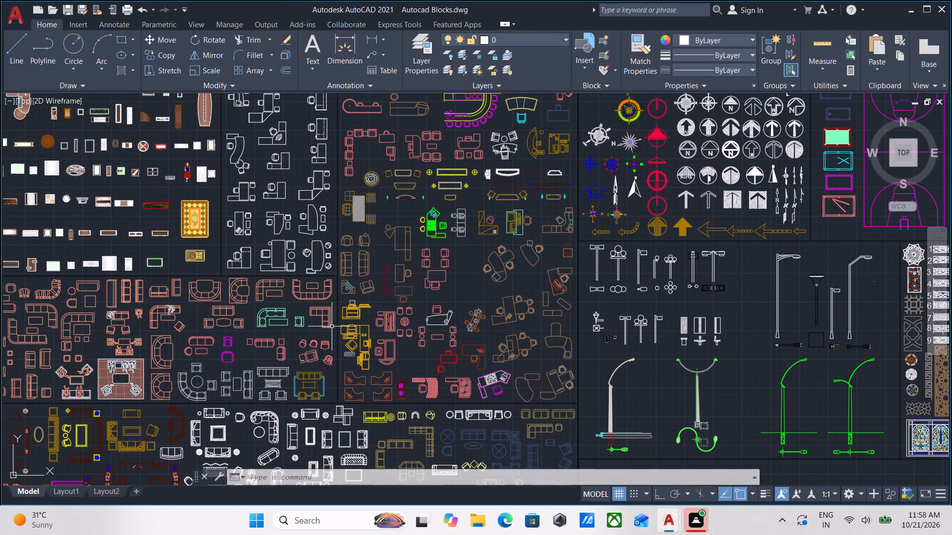
middle_click_drag(223, 330, 272, 301)
middle_click_drag(174, 355, 405, 278)
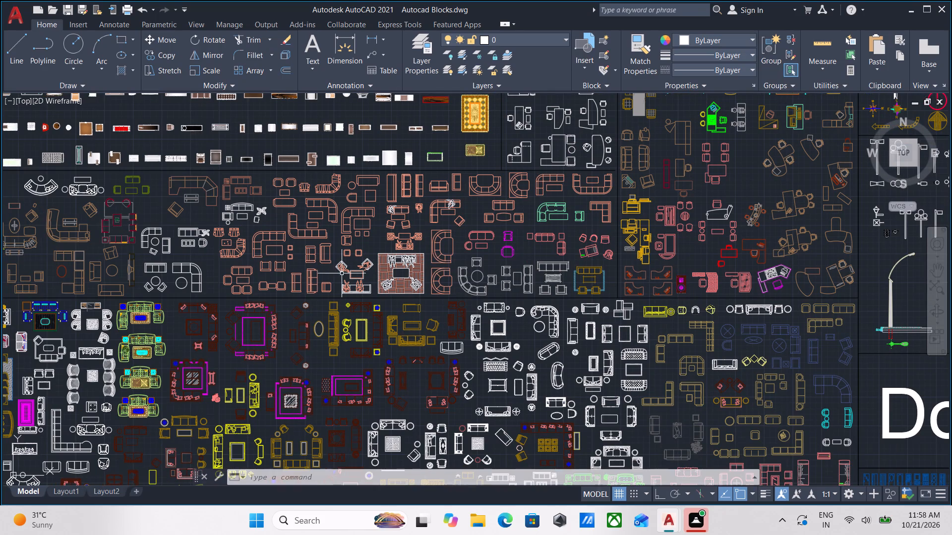
scroll(262, 267, "up", 2)
scroll(262, 267, "down", 1)
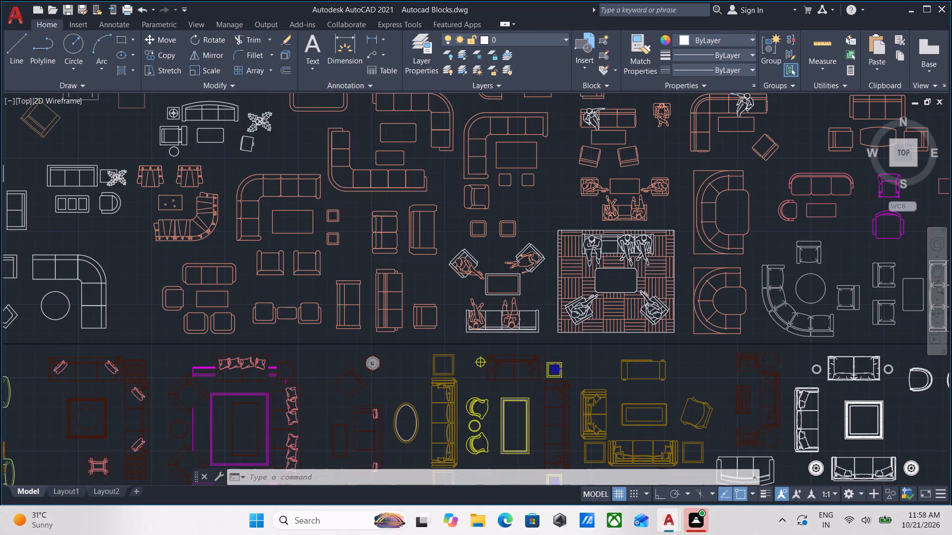
scroll(262, 267, "down", 1)
middle_click_drag(262, 267, 443, 225)
middle_click_drag(231, 284, 276, 212)
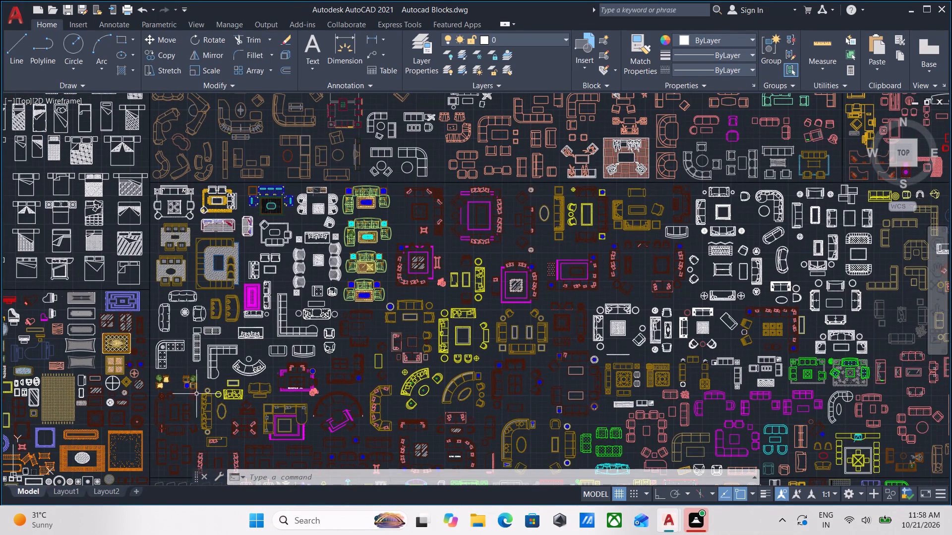
scroll(191, 406, "up", 2)
scroll(390, 329, "up", 1)
scroll(390, 329, "down", 1)
middle_click_drag(390, 329, 362, 367)
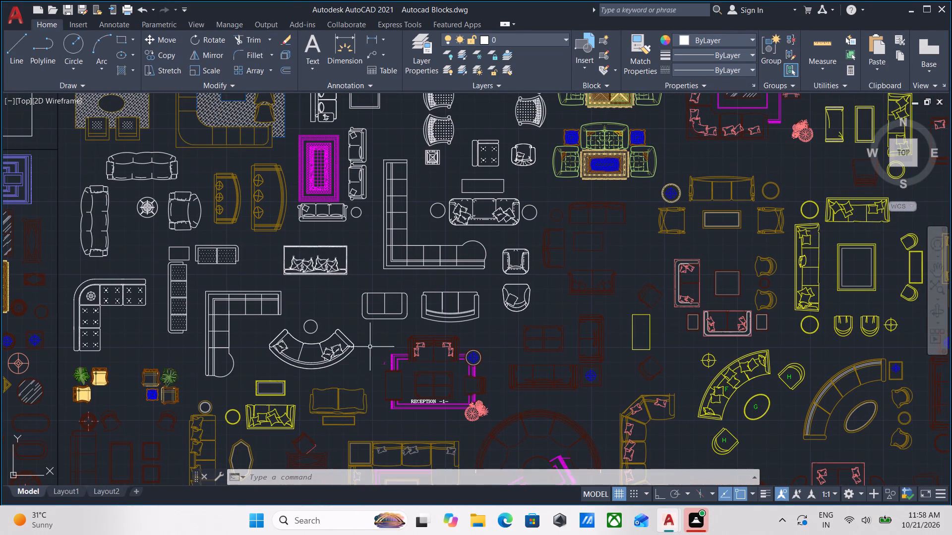
Examine the chair blocks and the individual sofa and seating-group blocks south of the lounge sets.
scroll(305, 305, "down", 1)
middle_click_drag(305, 303, 306, 250)
scroll(322, 355, "down", 1)
middle_click_drag(322, 352, 321, 224)
scroll(147, 374, "up", 3)
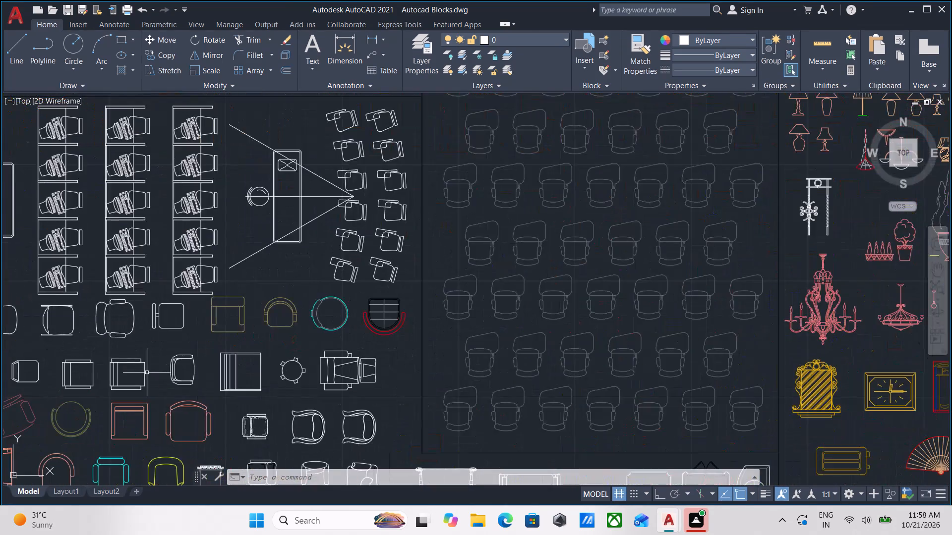
scroll(149, 370, "down", 2)
scroll(505, 368, "down", 1)
middle_click_drag(501, 364, 393, 269)
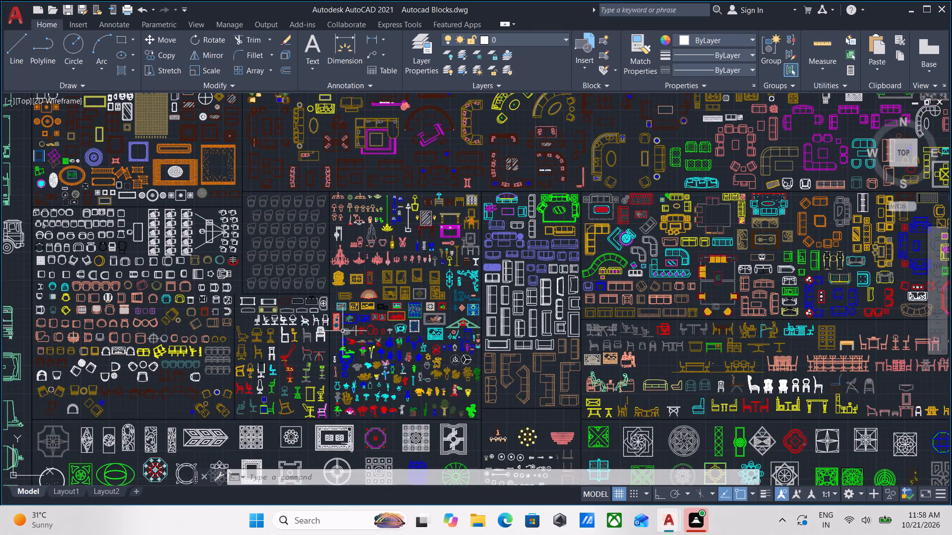
scroll(305, 348, "up", 2)
scroll(440, 330, "down", 1)
middle_click_drag(440, 330, 268, 335)
scroll(539, 309, "up", 2)
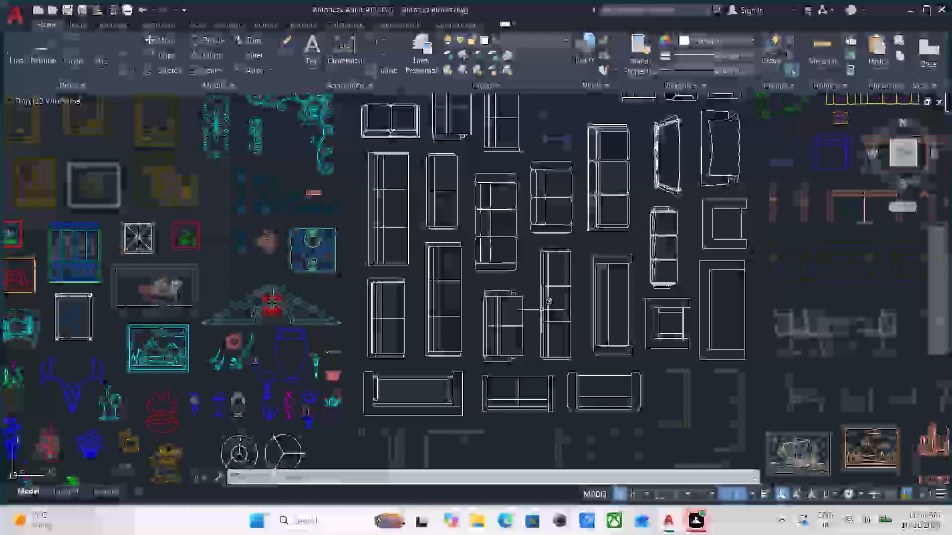
scroll(541, 310, "down", 1)
middle_click_drag(541, 310, 427, 380)
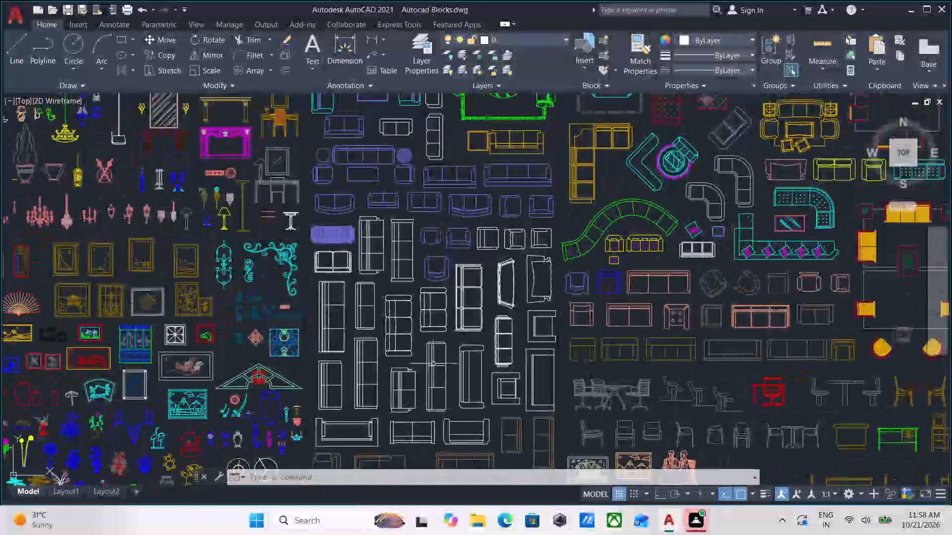
scroll(413, 338, "down", 1)
middle_click_drag(413, 339, 412, 427)
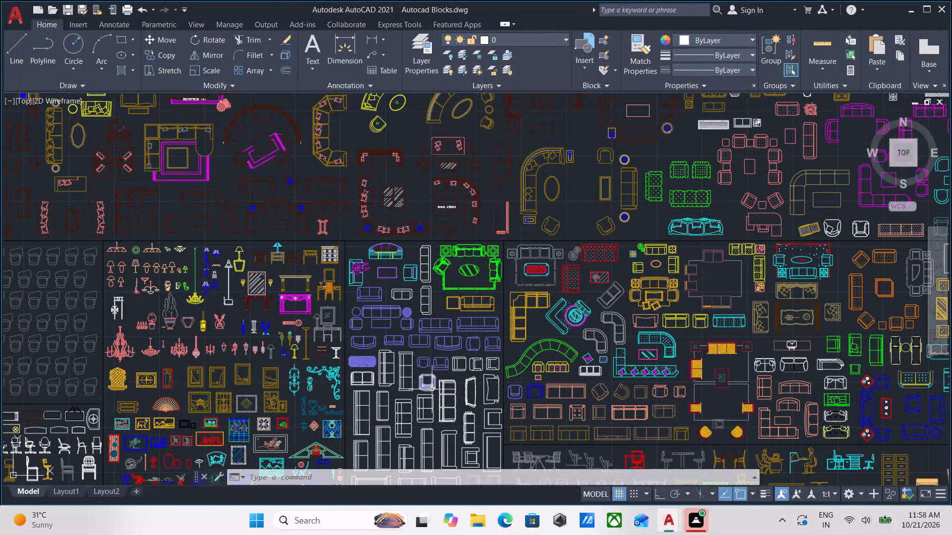
scroll(534, 340, "up", 2)
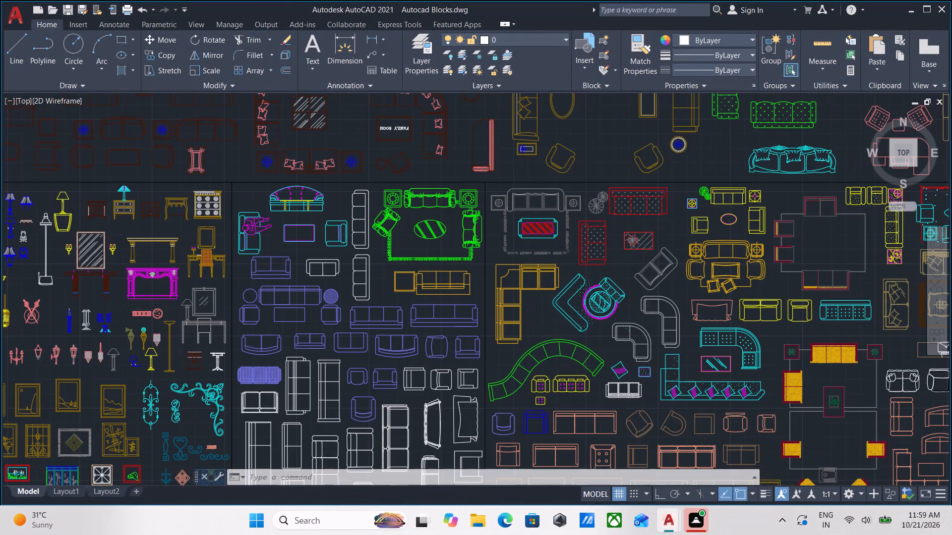
scroll(534, 340, "down", 1)
middle_click_drag(623, 355, 395, 352)
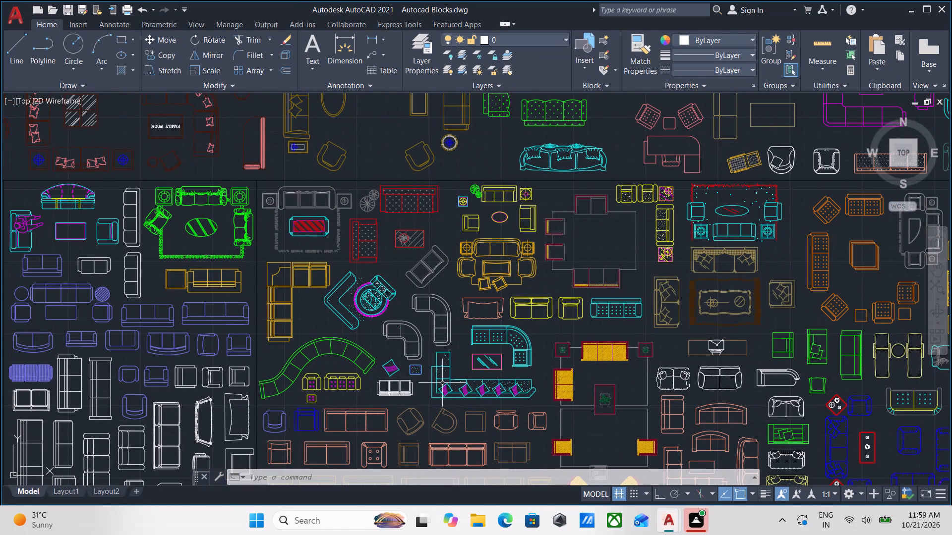
scroll(445, 386, "up", 1)
scroll(472, 369, "down", 1)
middle_click_drag(472, 369, 347, 394)
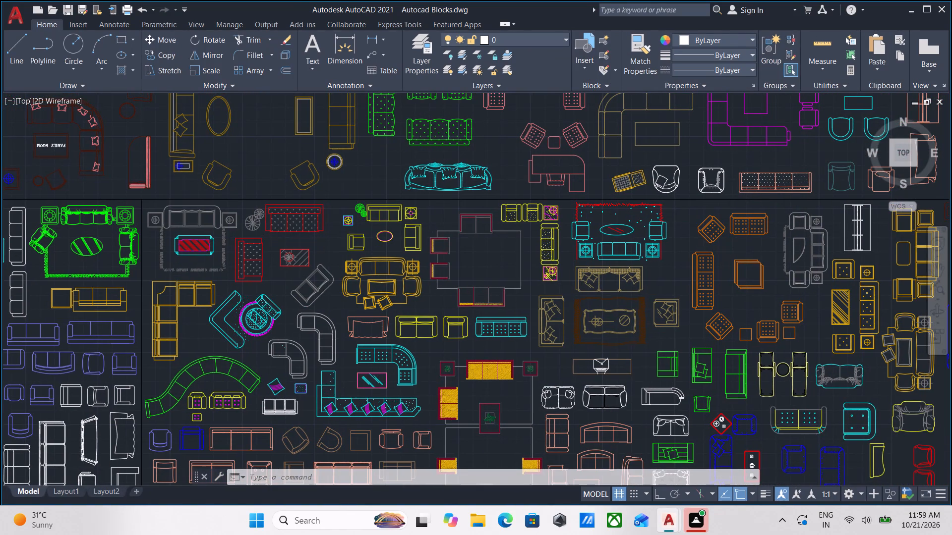
scroll(503, 282, "up", 1)
scroll(500, 282, "down", 1)
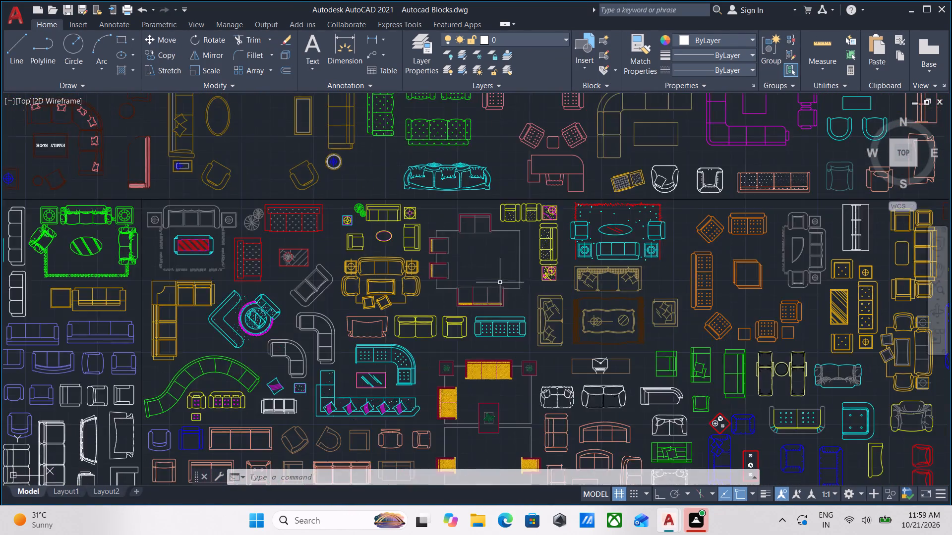
middle_click_drag(500, 282, 490, 359)
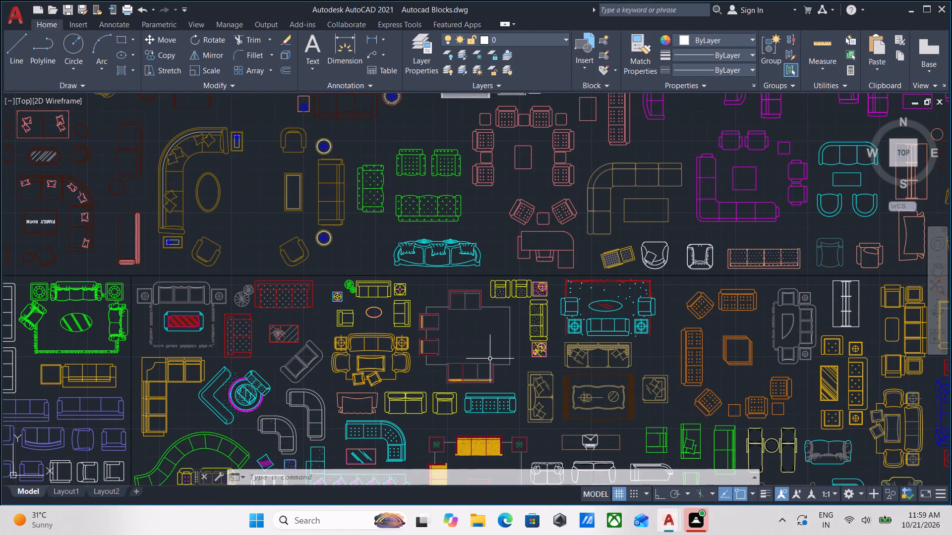
Examine the chair, decoration and individual sofa sections of the block library for another sofa suited to the plan.
scroll(385, 350, "down", 2)
middle_click_drag(385, 350, 537, 317)
middle_click_drag(198, 341, 338, 344)
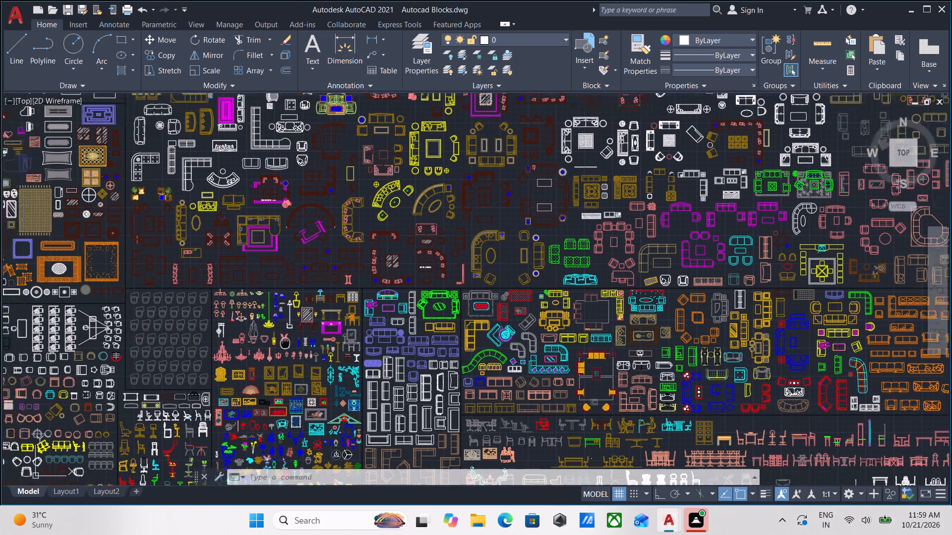
middle_click_drag(338, 344, 401, 339)
scroll(212, 354, "up", 2)
scroll(316, 343, "down", 2)
middle_click_drag(305, 340, 238, 253)
scroll(398, 345, "up", 1)
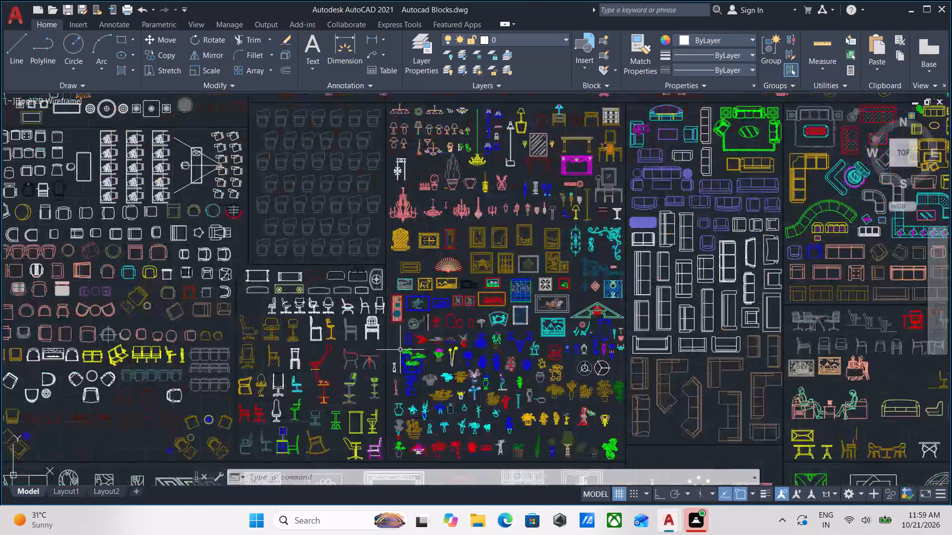
scroll(401, 352, "up", 1)
middle_click_drag(404, 343, 306, 359)
middle_click_drag(346, 329, 314, 445)
middle_click_drag(371, 289, 339, 396)
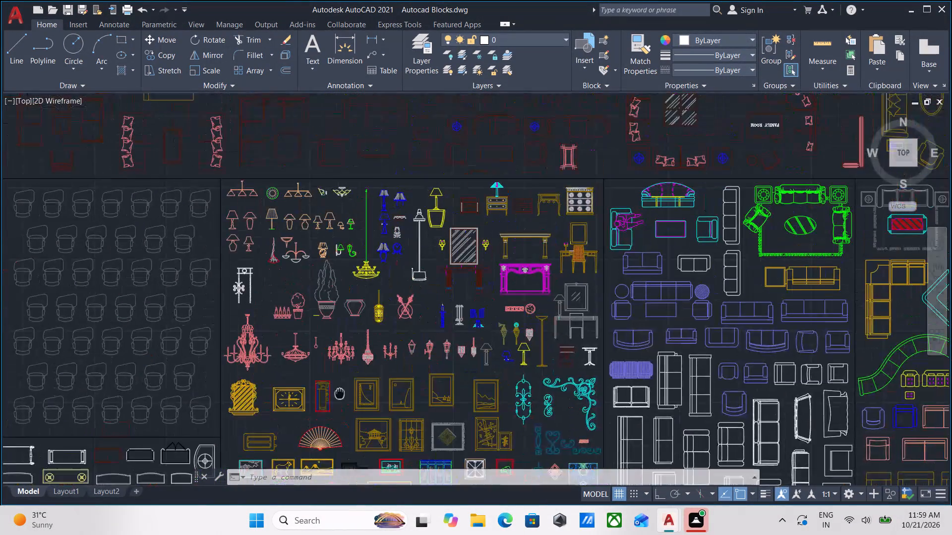
middle_click_drag(339, 396, 339, 396)
middle_click_drag(468, 288, 403, 207)
middle_click_drag(525, 295, 406, 195)
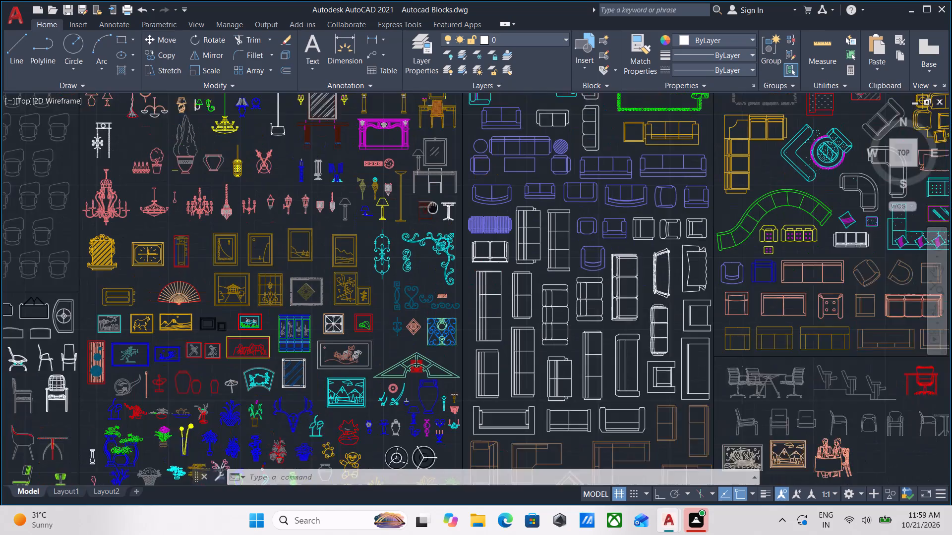
middle_click_drag(406, 195, 390, 191)
middle_click_drag(469, 303, 432, 224)
scroll(436, 310, "down", 3)
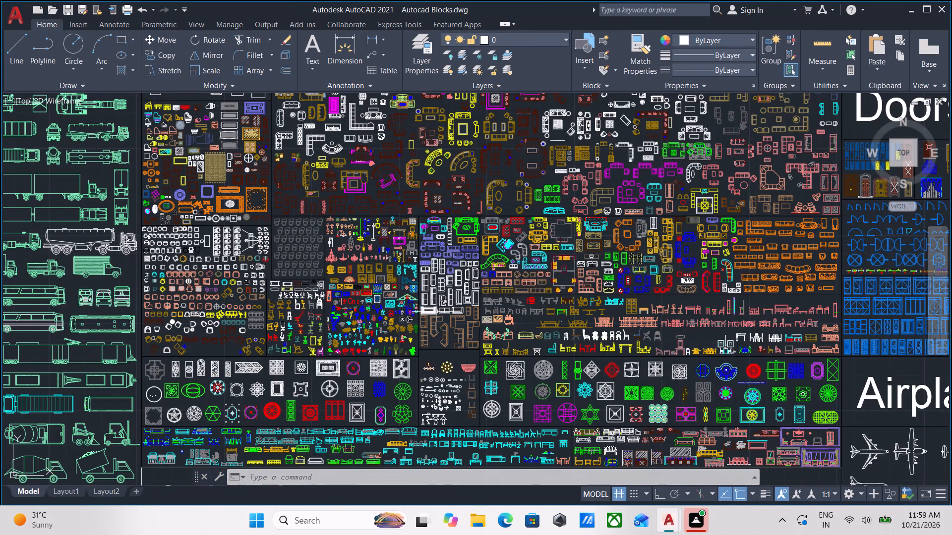
Copy the small brown L-shaped sofa block from the corner-sofa group south of the white sofas.
scroll(457, 354, "up", 2)
scroll(491, 309, "up", 1)
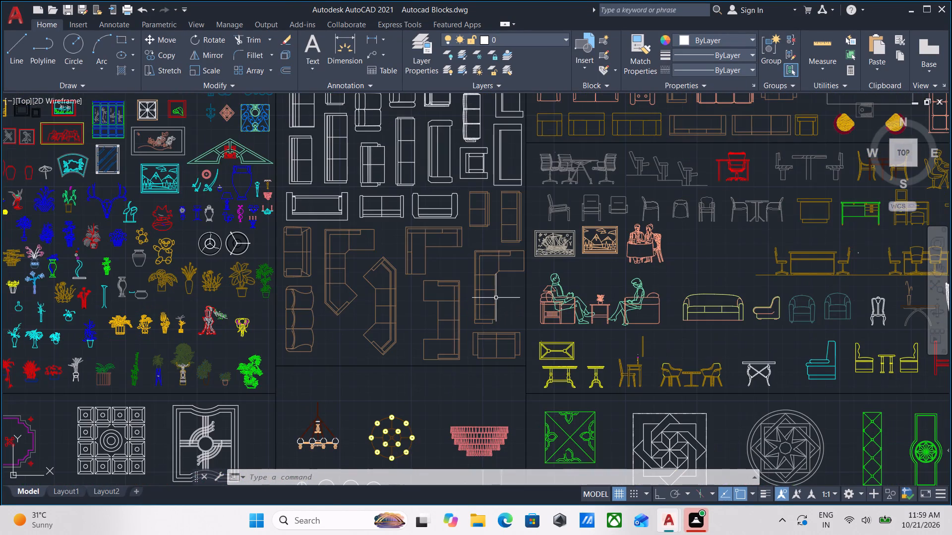
scroll(496, 291, "up", 1)
left_click(416, 249)
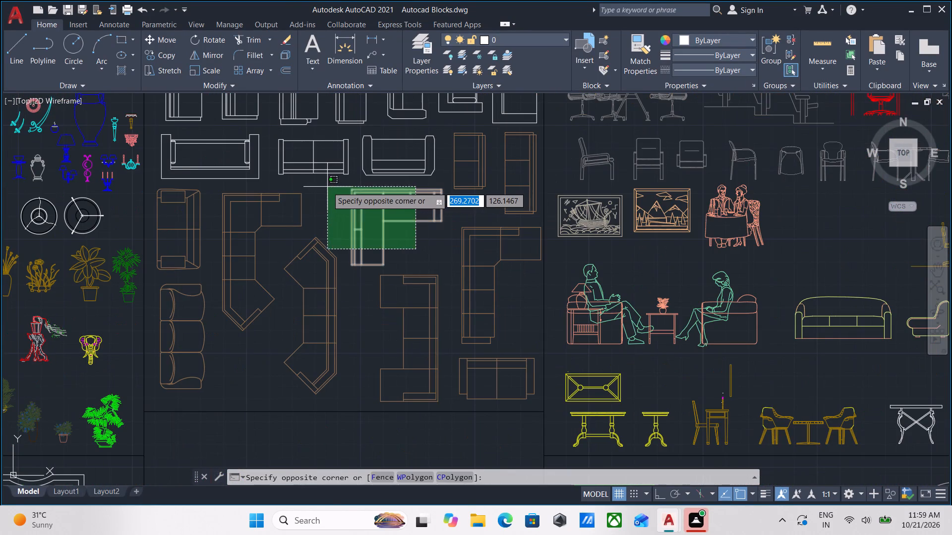
left_click(359, 203)
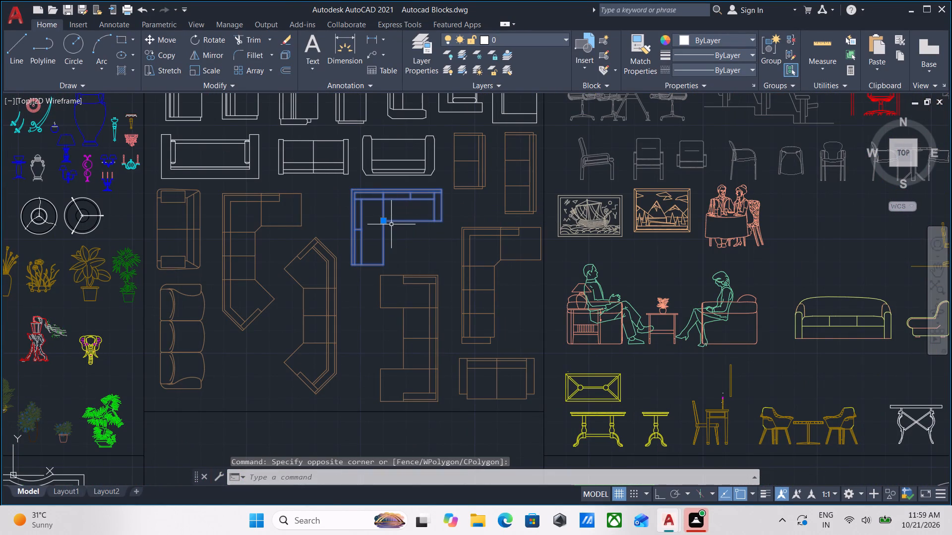
key("ctrl+c")
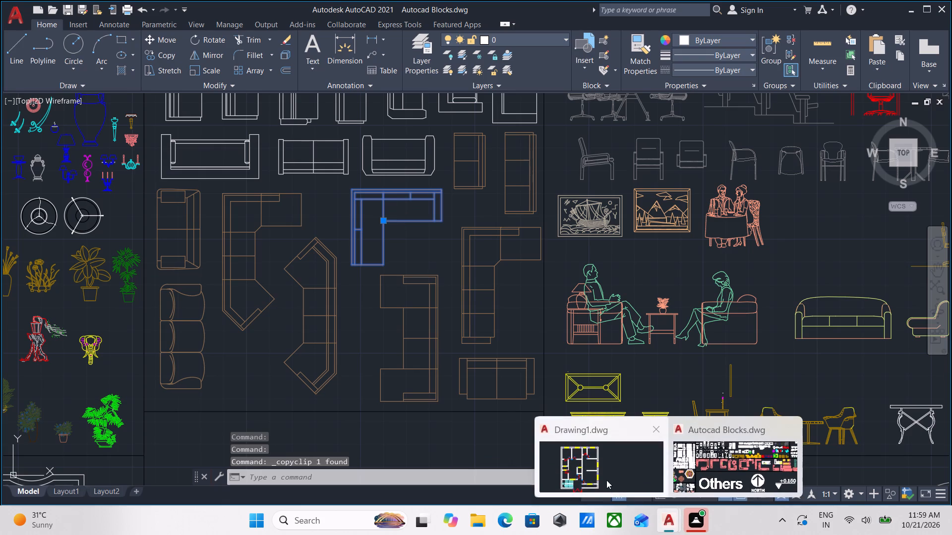
Switch to Drawing1.dwg and paste the L-shaped sofa near the southwest inner corner of the hall north of the staircase.
left_click(606, 468)
scroll(186, 304, "down", 2)
middle_click_drag(193, 306, 299, 289)
scroll(304, 297, "up", 2)
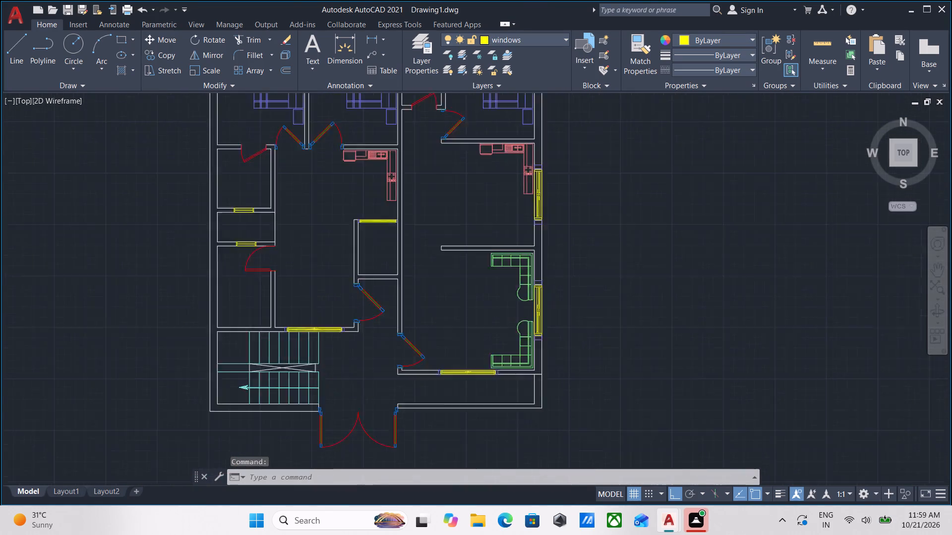
middle_click_drag(302, 298, 422, 340)
scroll(302, 299, "up", 1)
scroll(421, 340, "up", 1)
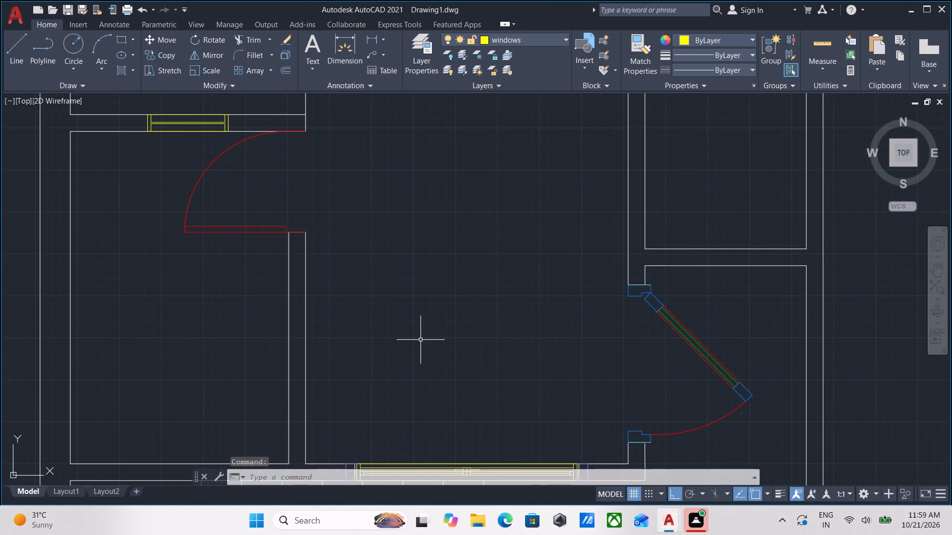
key("ctrl+v")
middle_click_drag(447, 322, 476, 198)
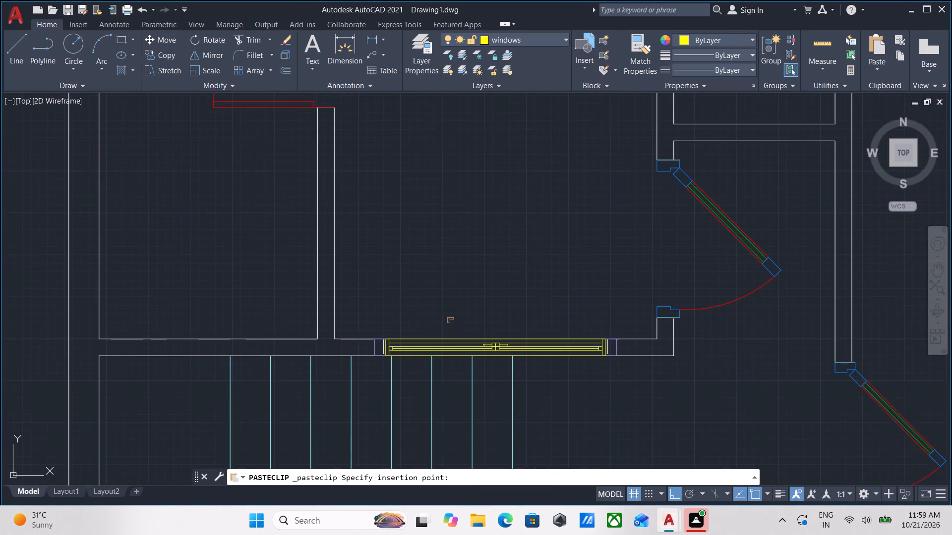
scroll(440, 306, "up", 1)
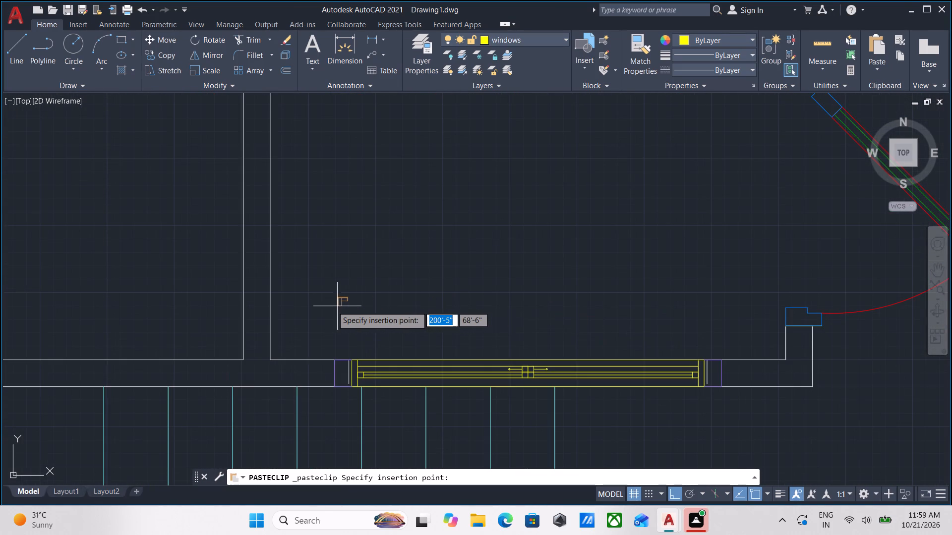
scroll(326, 307, "up", 2)
left_click(274, 355)
scroll(301, 339, "up", 3)
Rotate the pasted L-shaped sofa 90° counterclockwise about its northwest corner.
left_click(309, 287)
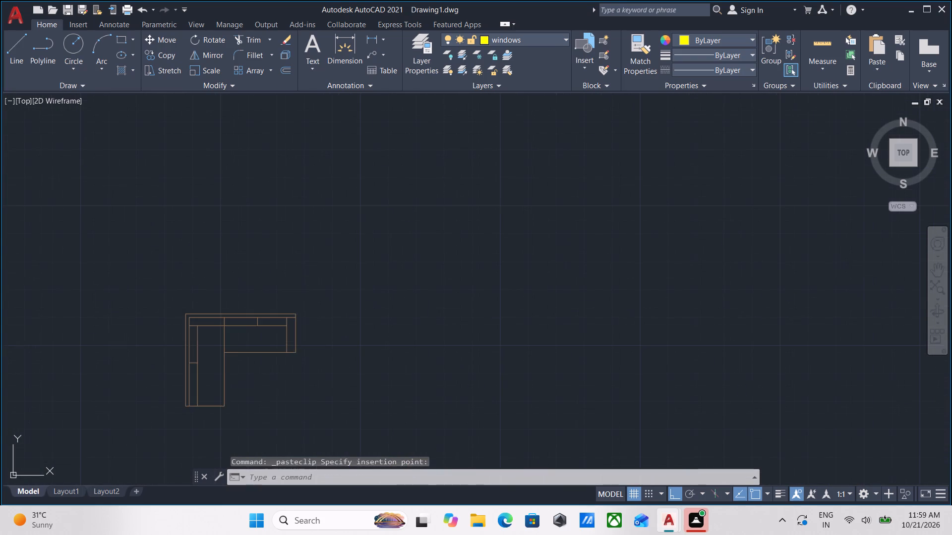
left_click(240, 350)
key("r")
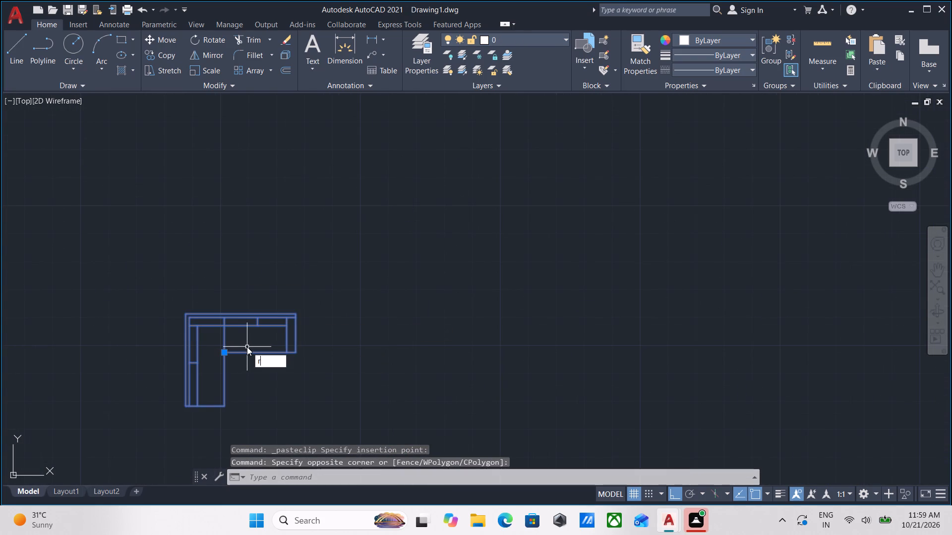
key("o")
key("Return")
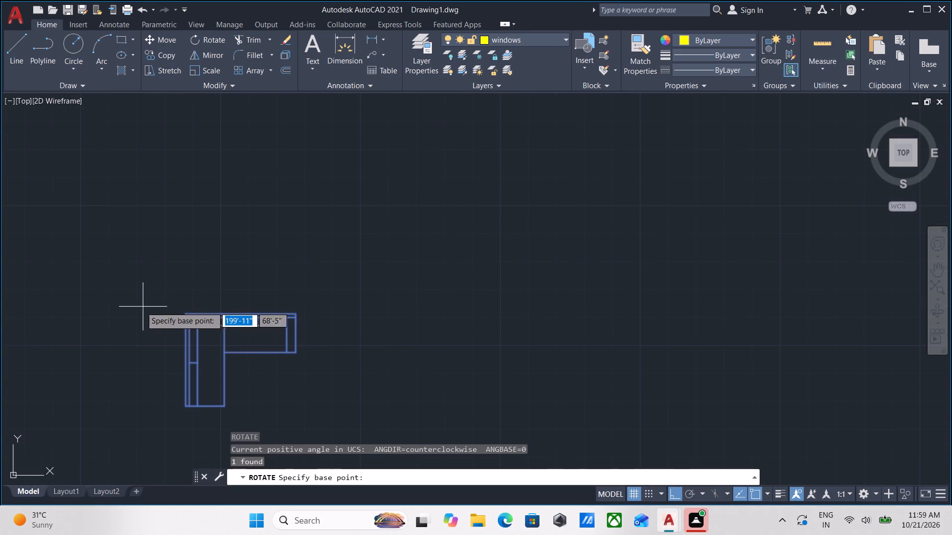
left_click(188, 311)
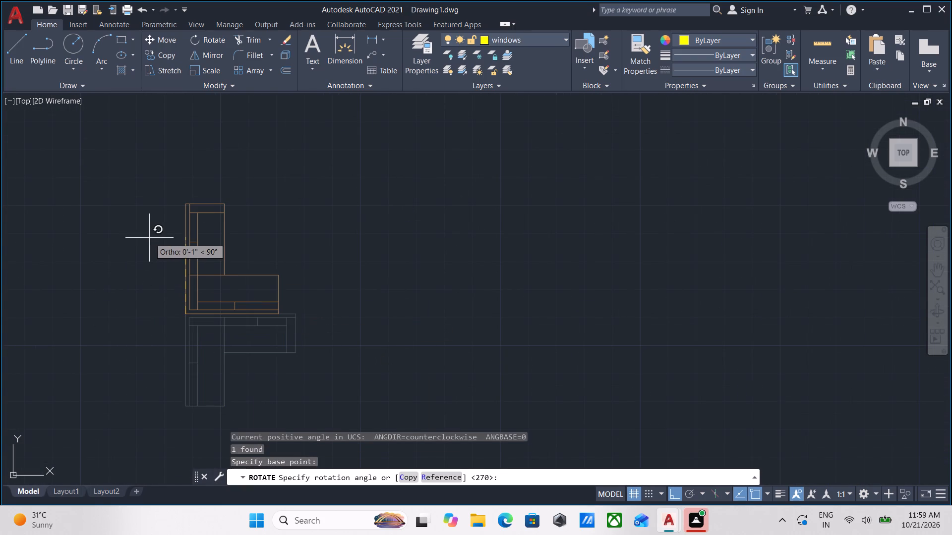
left_click(149, 238)
Explode the rotated L-shaped sofa block into separate objects.
left_click(290, 237)
left_click(186, 297)
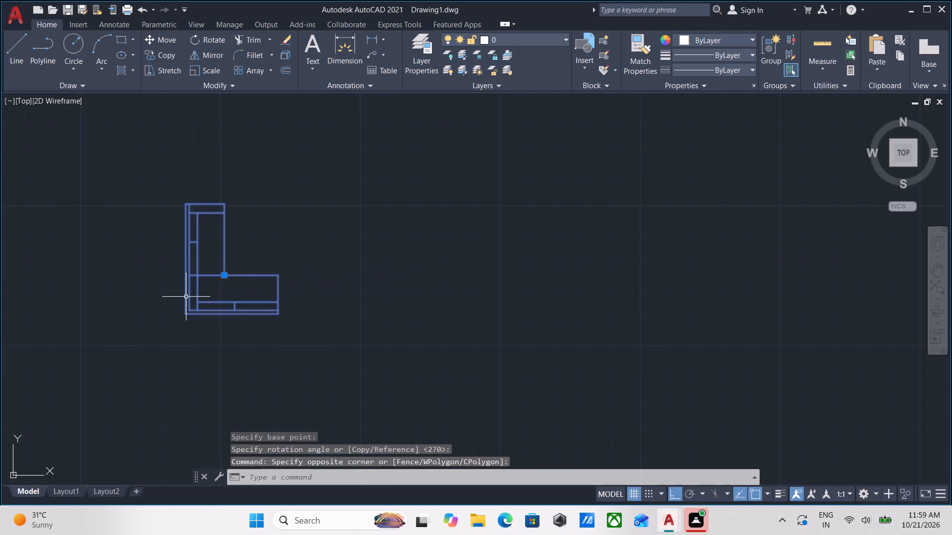
key("x")
key("Return")
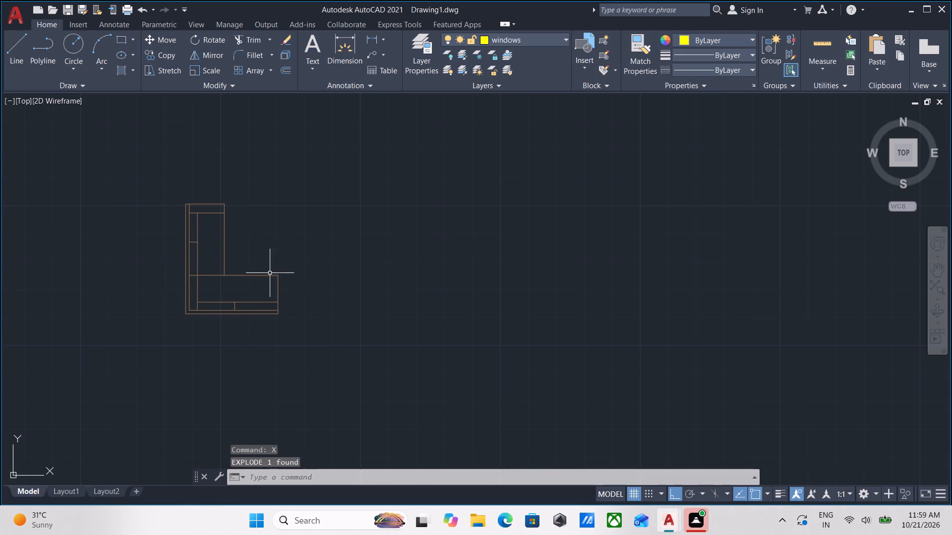
Assign all the exploded sofa's lines to the furniture layer.
left_click_drag(335, 371, 315, 360)
left_click(119, 167)
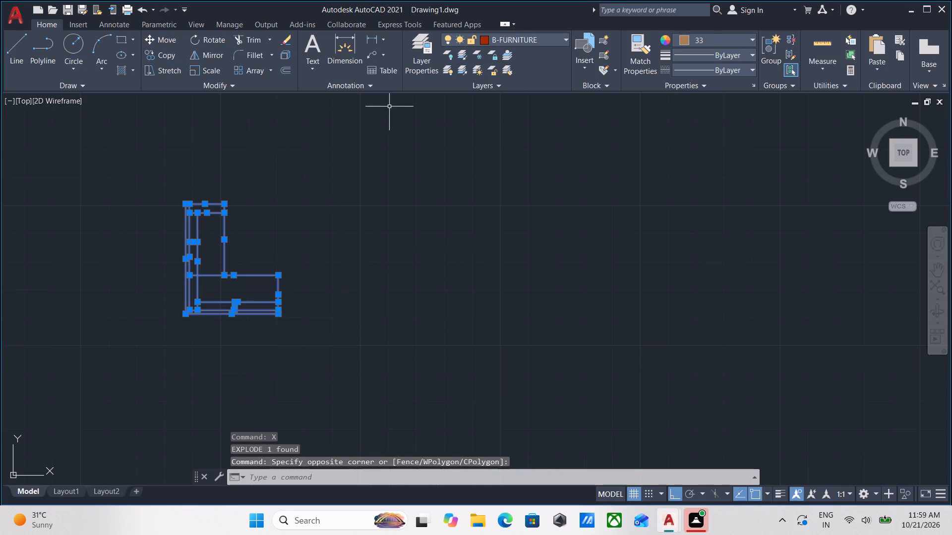
left_click(551, 32)
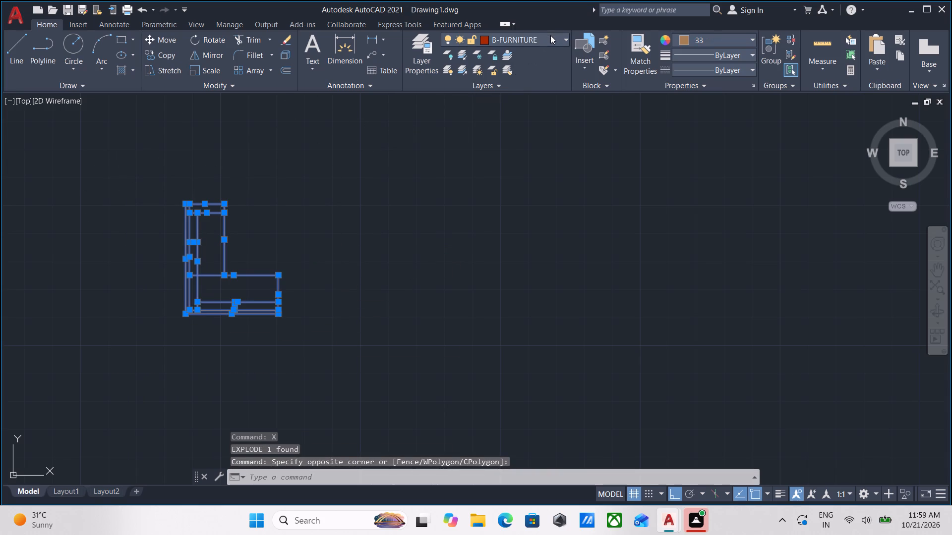
left_click(550, 39)
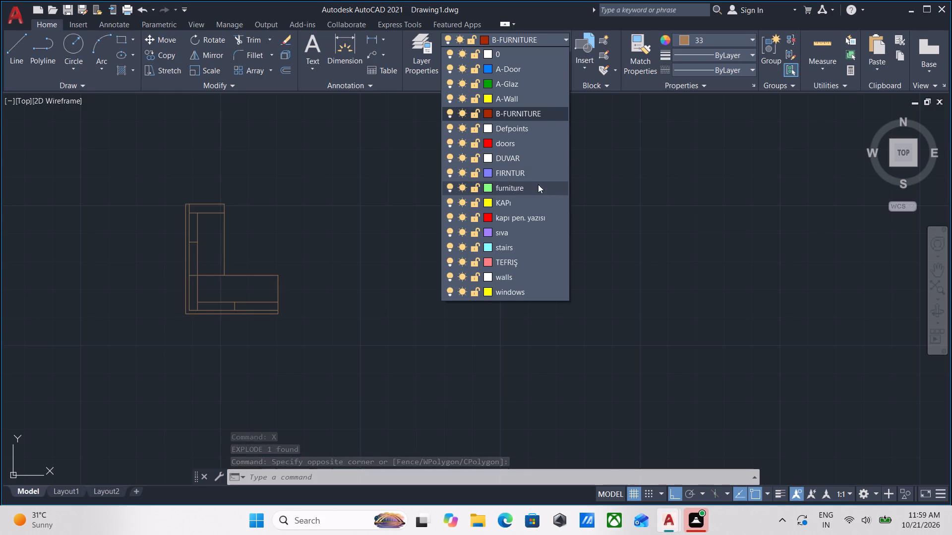
scroll(508, 230, "down", 2)
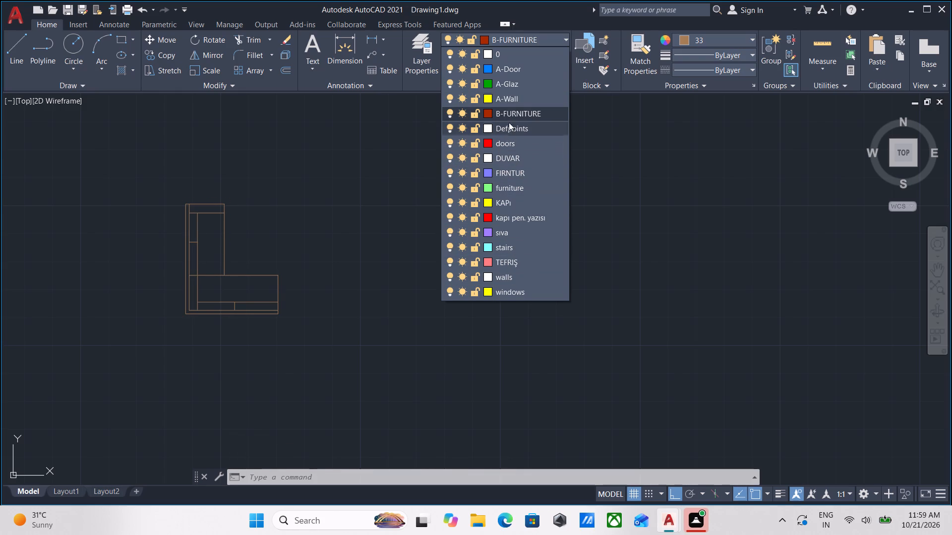
scroll(496, 236, "down", 3)
scroll(507, 277, "up", 3)
scroll(505, 152, "up", 2)
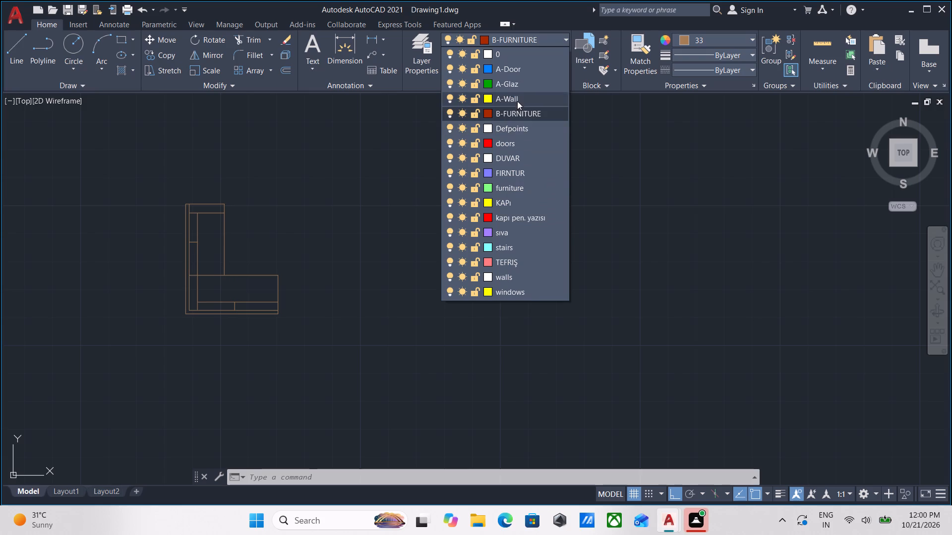
left_click(517, 189)
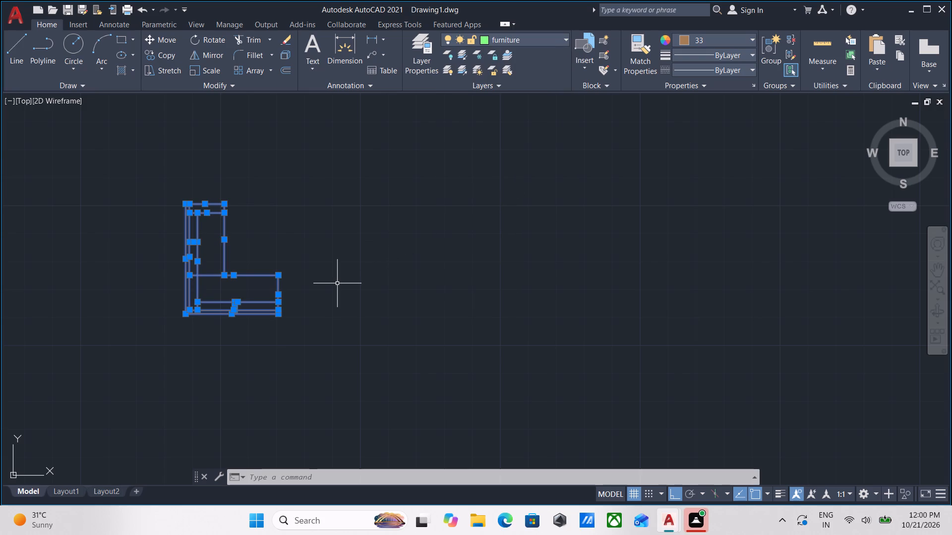
key("Escape")
Match the properties of the green L-shaped sofa in the southeast room to the new sofa's long inner backrest line.
scroll(372, 278, "down", 2)
middle_click_drag(431, 247, 369, 254)
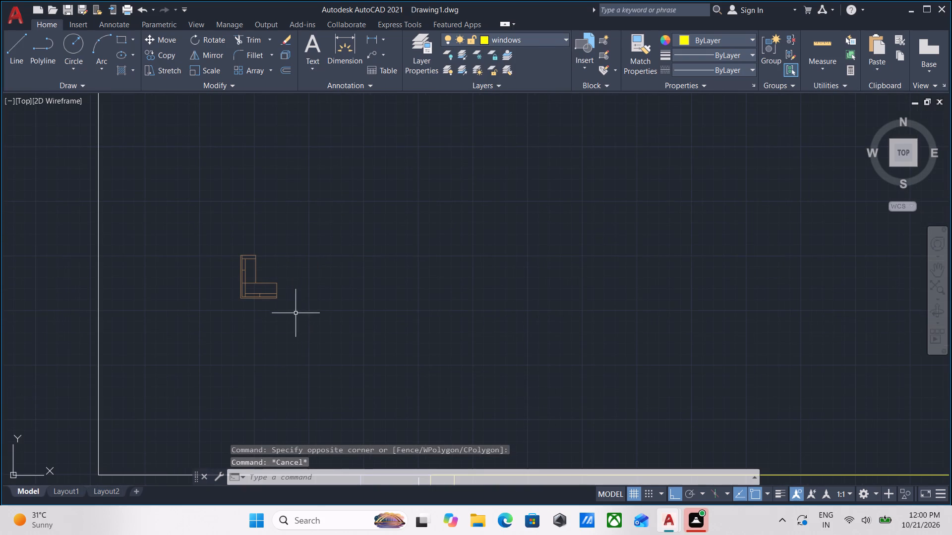
scroll(381, 258, "down", 2)
middle_click_drag(381, 258, 324, 267)
key("m")
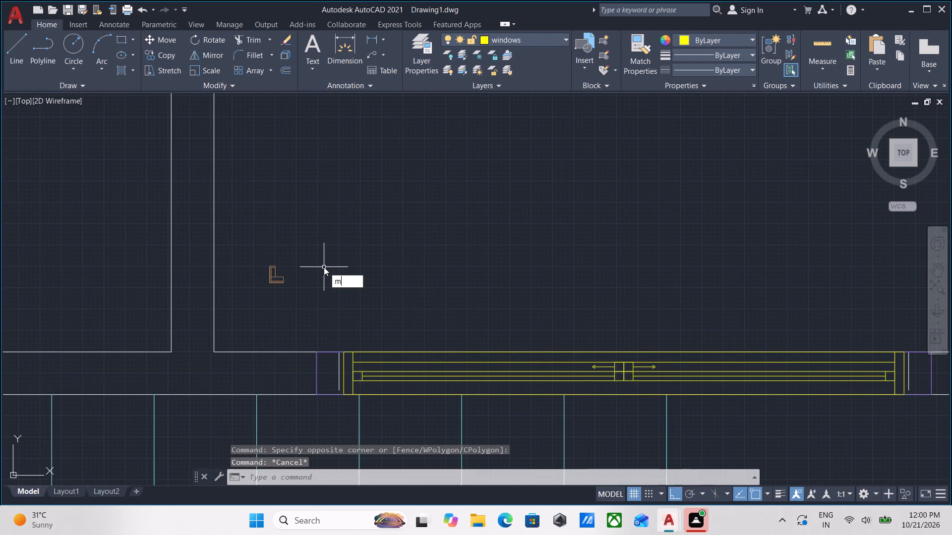
key("a")
key("Return")
scroll(341, 258, "down", 2)
middle_click_drag(343, 258, 198, 290)
scroll(515, 250, "down", 2)
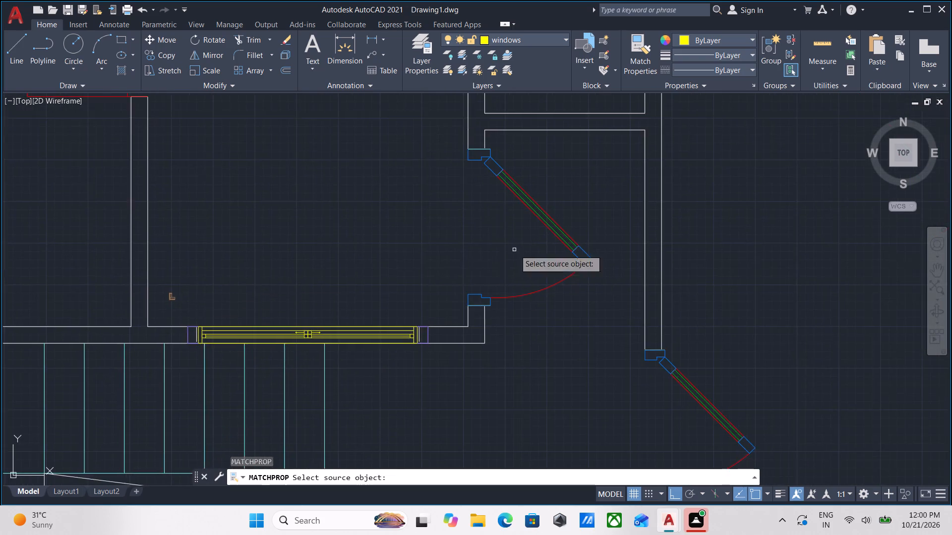
scroll(515, 250, "down", 1)
middle_click_drag(595, 250, 561, 218)
scroll(656, 265, "up", 6)
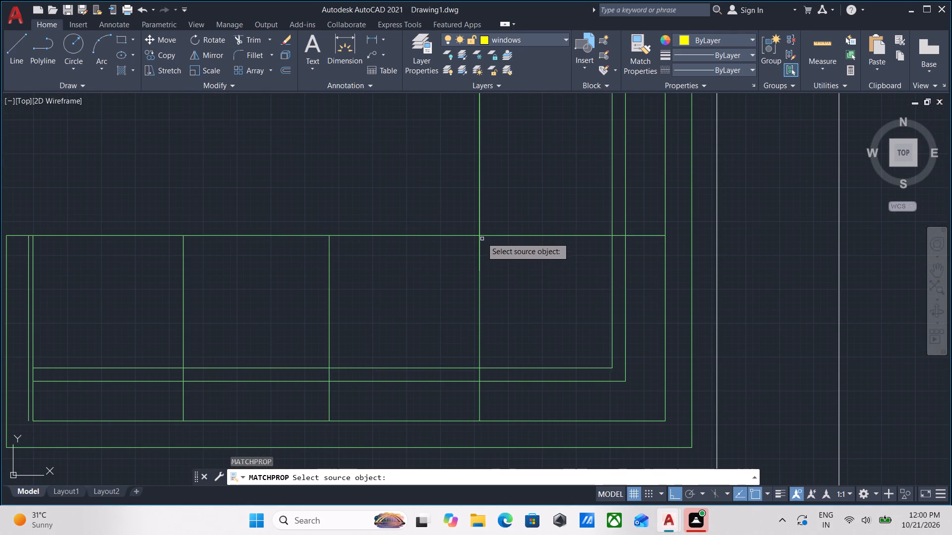
left_click(481, 236)
scroll(405, 230, "down", 6)
middle_click_drag(353, 228, 681, 227)
scroll(518, 199, "up", 2)
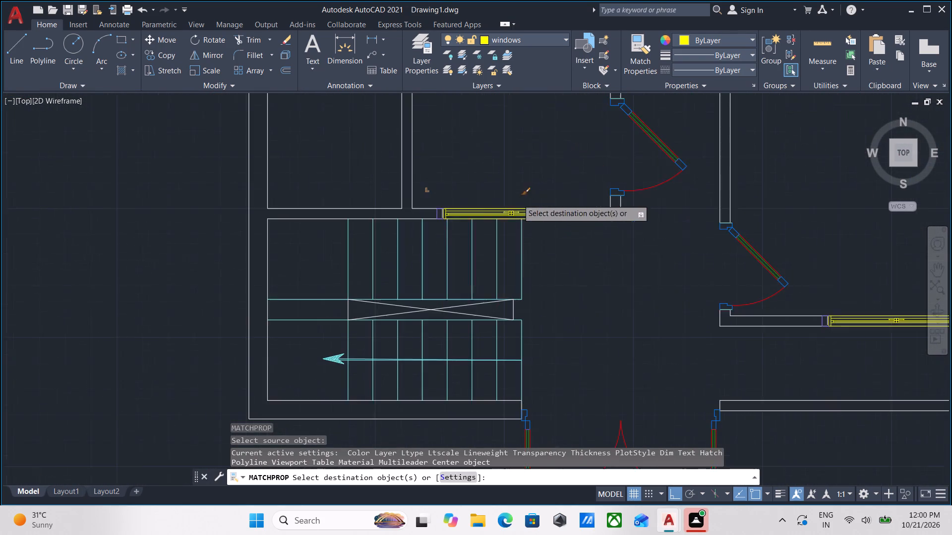
scroll(387, 192, "up", 6)
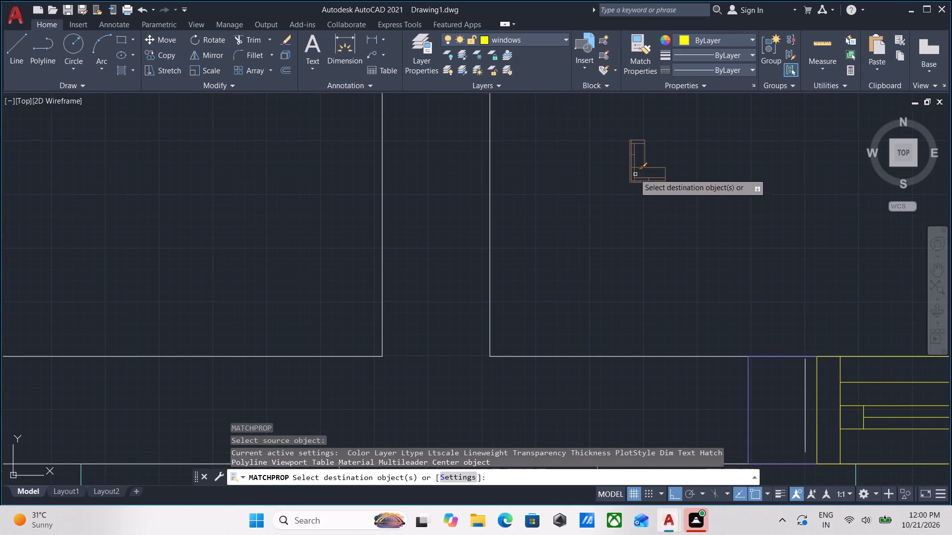
left_click(635, 167)
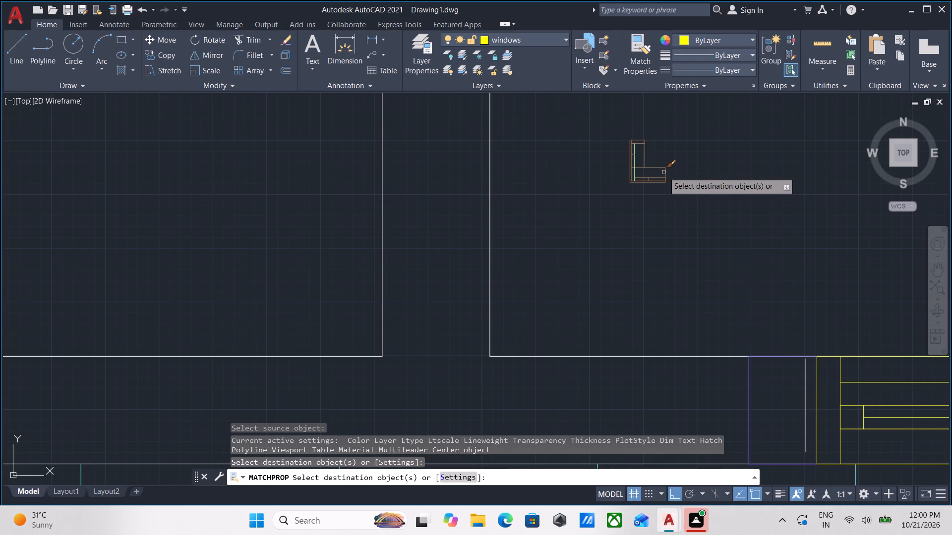
key("Escape")
Group all the objects of the new L-shaped sofa.
scroll(662, 173, "up", 2)
middle_click_drag(693, 220, 691, 225)
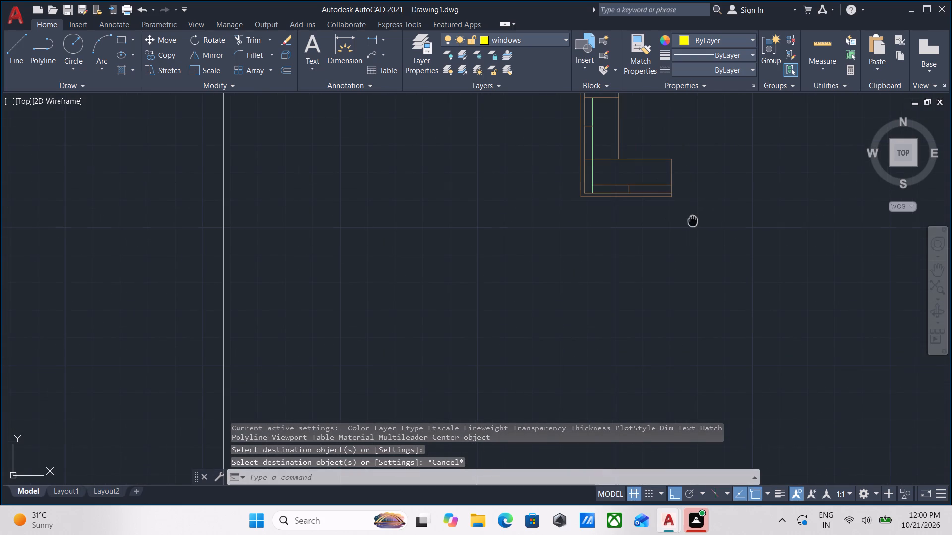
middle_click_drag(691, 225, 671, 293)
left_click(671, 293)
left_click(525, 130)
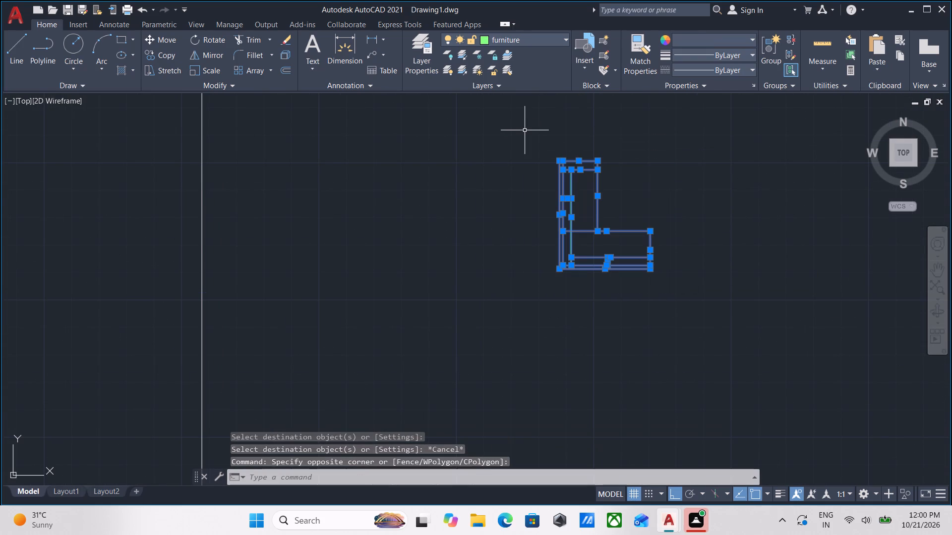
key("g")
key("Return")
scroll(702, 210, "down", 2)
middle_click_drag(702, 210, 513, 199)
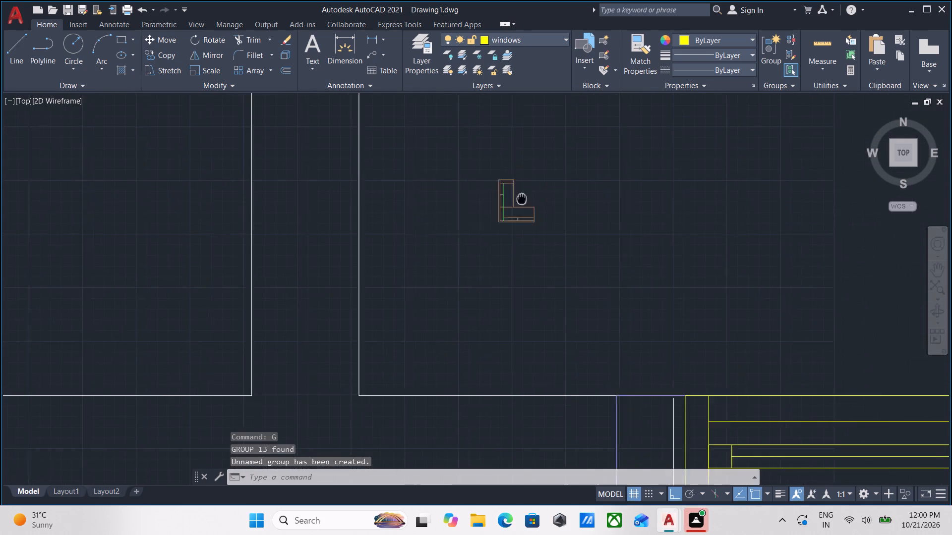
Make furniture the current layer.
middle_click_drag(513, 199, 512, 199)
left_click(729, 36)
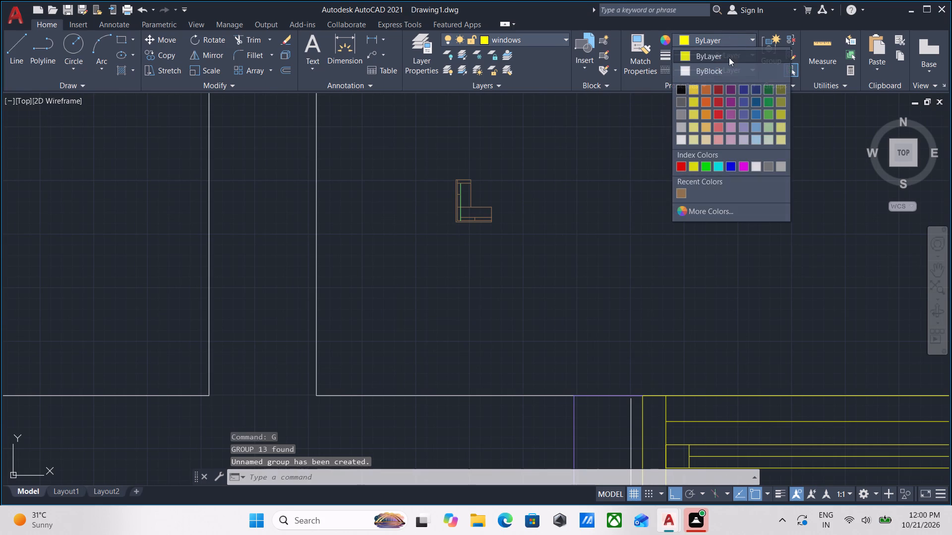
left_click(726, 36)
left_click(549, 37)
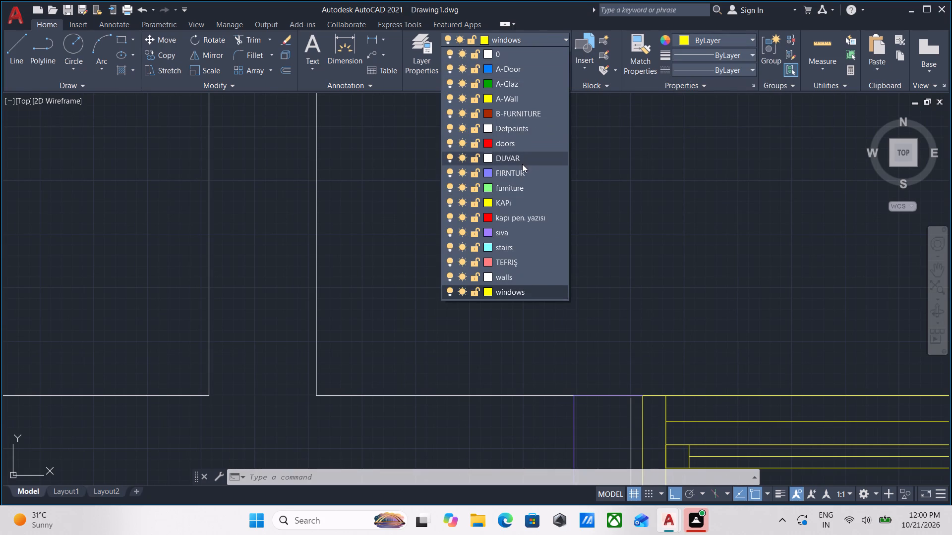
left_click(522, 186)
Match the properties of the green L-shaped sofa in the southeast room to the whole grouped sofa in the hall.
scroll(489, 212, "up", 2)
scroll(504, 201, "down", 2)
middle_click_drag(508, 199, 407, 205)
scroll(503, 211, "down", 2)
middle_click_drag(503, 211, 452, 218)
type("ma")
key("Return")
scroll(495, 214, "down", 2)
middle_click_drag(504, 211, 306, 220)
scroll(301, 221, "up", 1)
scroll(482, 208, "down", 2)
middle_click_drag(486, 205, 243, 180)
scroll(381, 197, "down", 2)
scroll(500, 218, "up", 4)
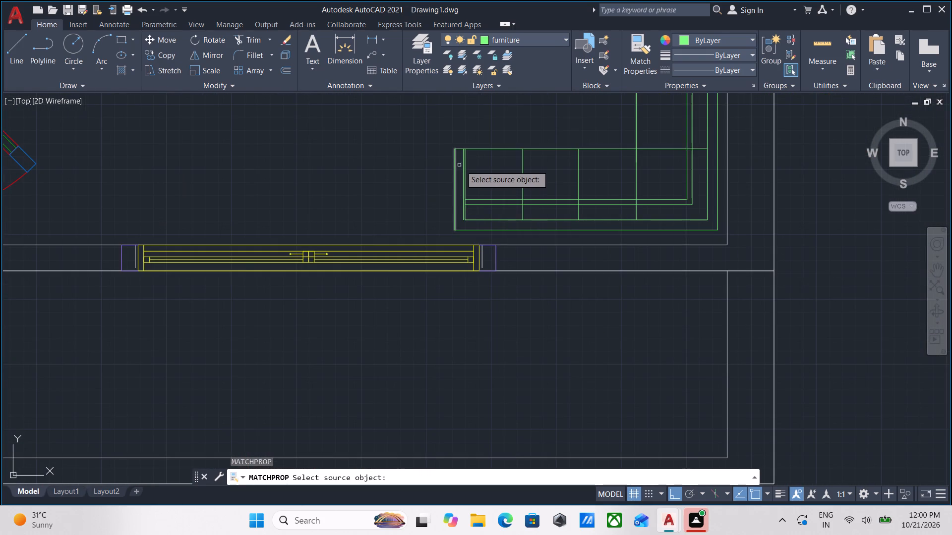
left_click(456, 170)
scroll(408, 172, "down", 4)
middle_click_drag(399, 177, 701, 196)
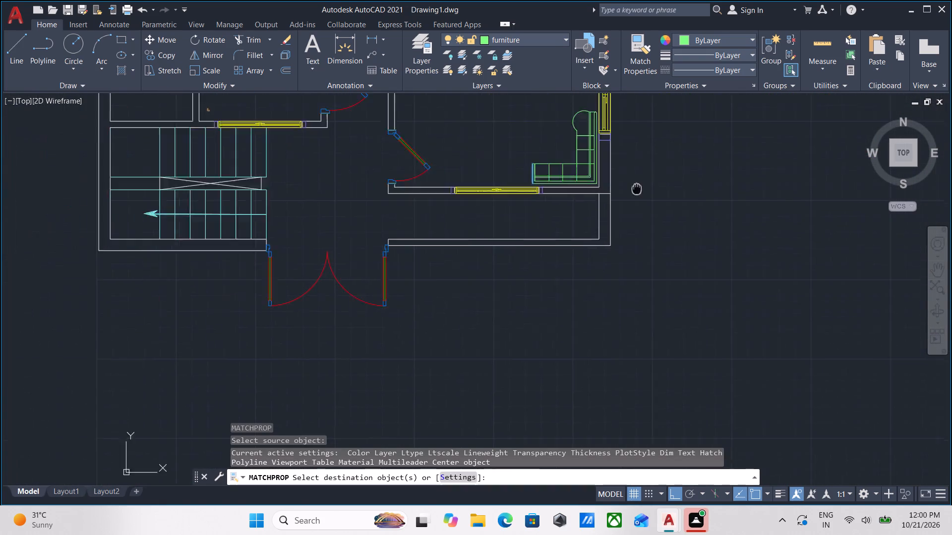
middle_click_drag(701, 196, 705, 197)
middle_click_drag(467, 150, 532, 220)
scroll(452, 216, "up", 6)
middle_click_drag(505, 120, 486, 189)
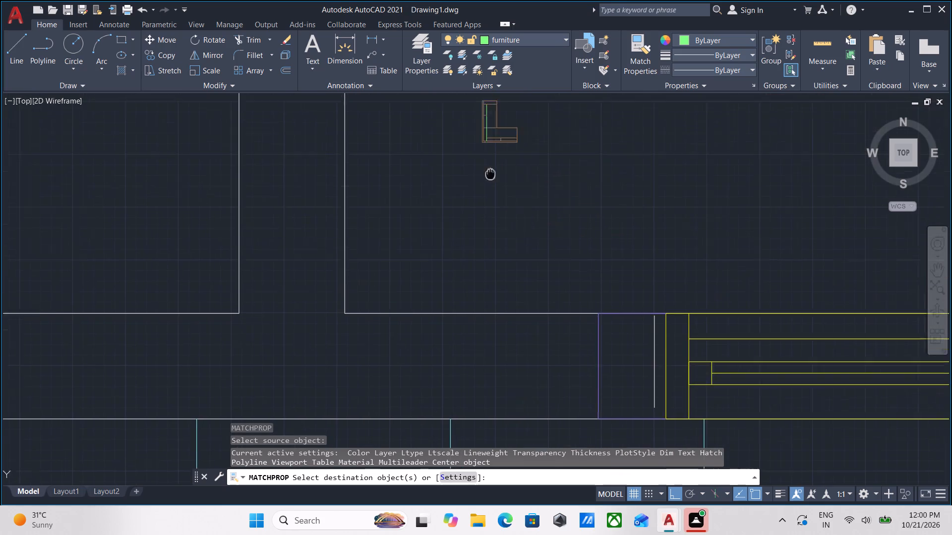
middle_click_drag(486, 189, 484, 200)
left_click(488, 188)
scroll(518, 164, "up", 2)
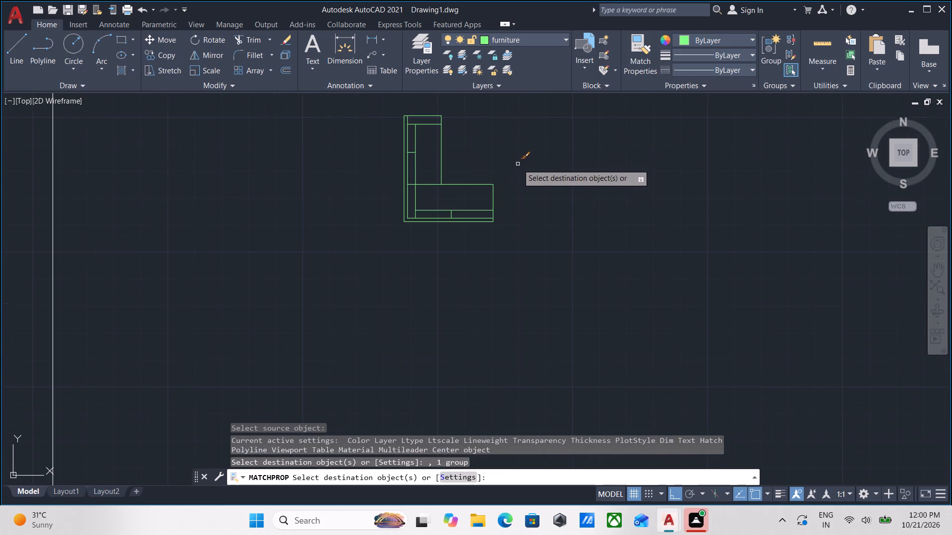
key("Escape")
Scale up the grouped L-shaped sofa from its outer southwest corner, picking the scale distance at about 2'-1".
middle_click_drag(510, 171, 510, 262)
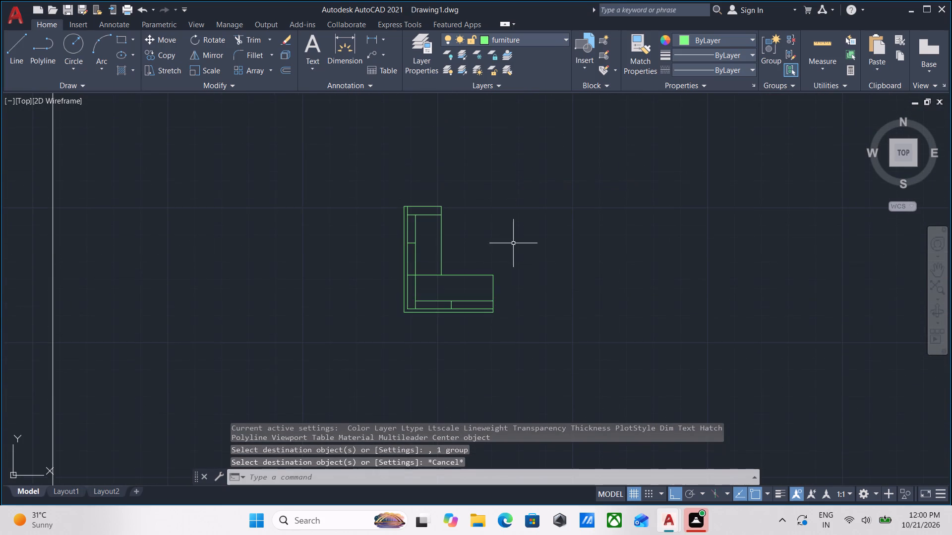
left_click(516, 202)
left_click(399, 314)
type("sca")
key("Return")
scroll(442, 327, "up", 2)
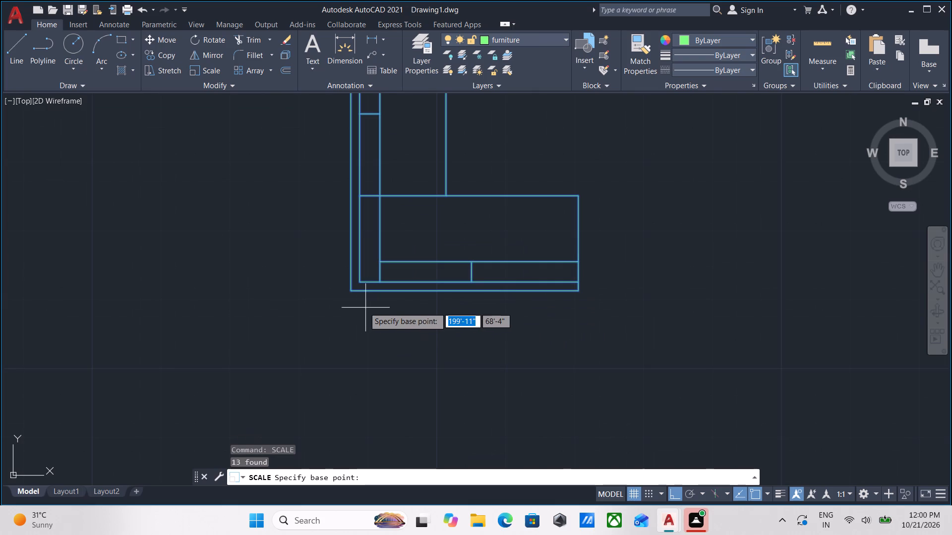
left_click(350, 291)
scroll(625, 273, "down", 1)
middle_click_drag(625, 273, 374, 281)
scroll(515, 284, "down", 1)
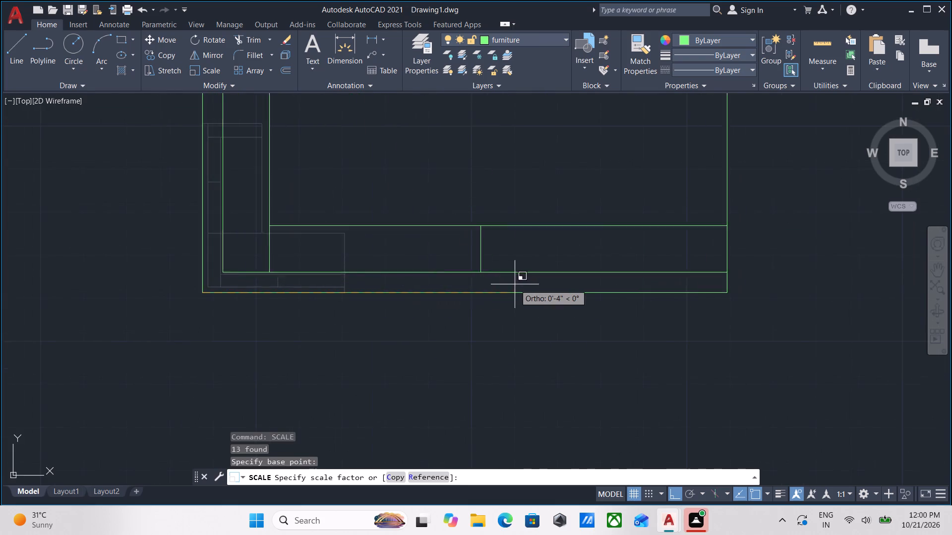
scroll(515, 284, "down", 1)
middle_click_drag(515, 284, 328, 319)
scroll(564, 331, "down", 4)
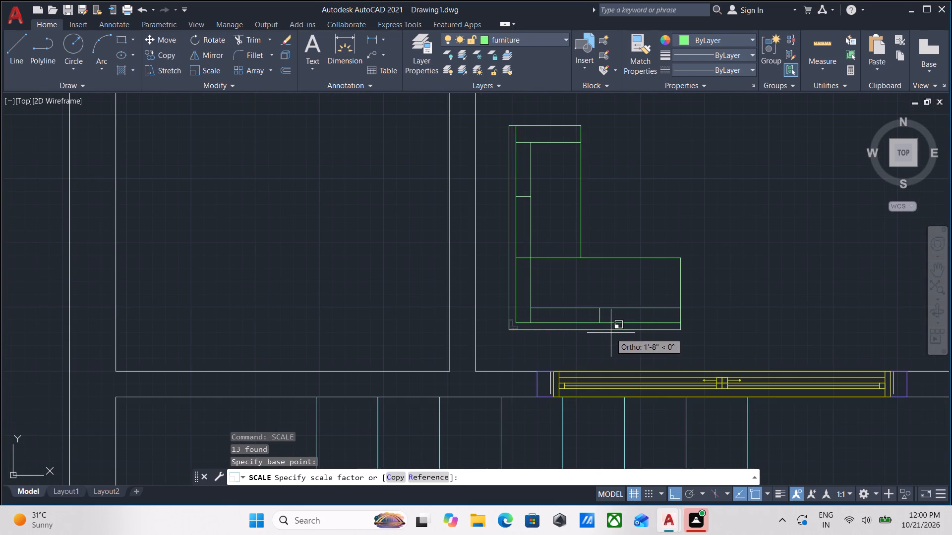
scroll(625, 333, "down", 1)
middle_click_drag(625, 333, 542, 347)
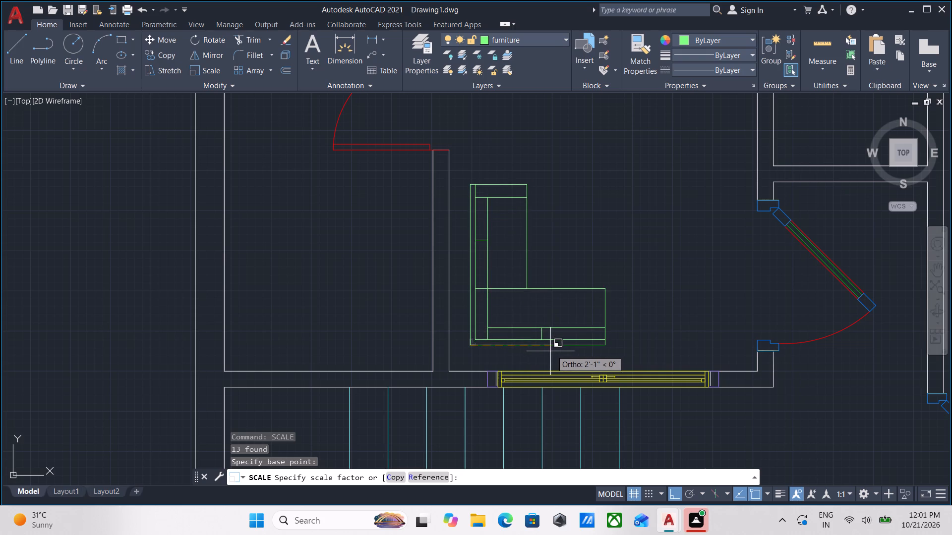
left_click(553, 350)
Move the enlarged sofa about 0'-8" diagonally, with Ortho off, into the hall's southwest corner, leaving a small gap to both walls.
left_click_drag(569, 248, 561, 254)
left_click(526, 286)
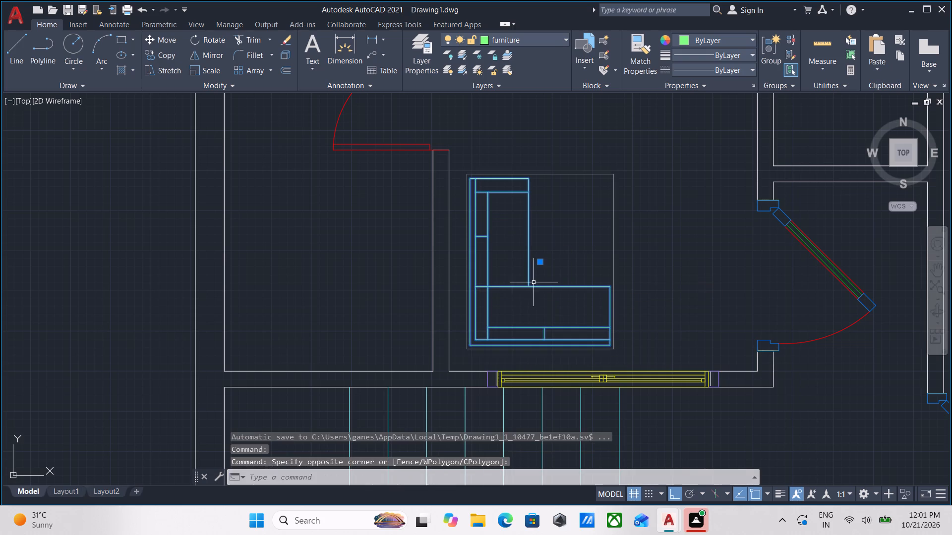
key("m")
key("Return")
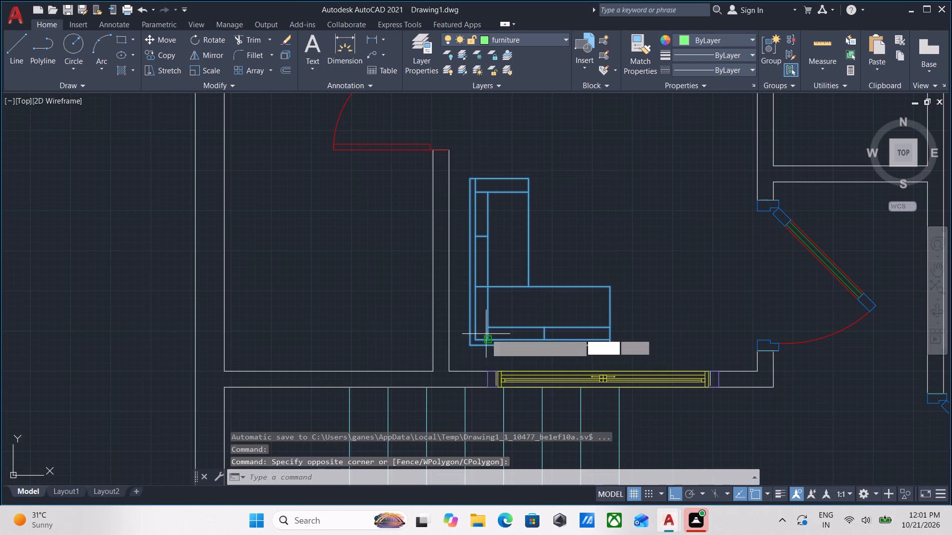
scroll(451, 366, "up", 2)
left_click(496, 317)
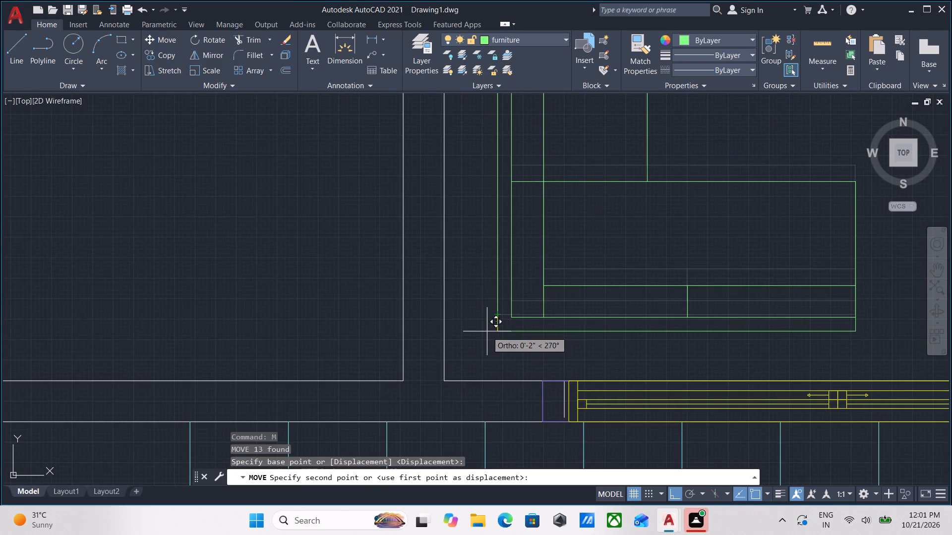
key("F8")
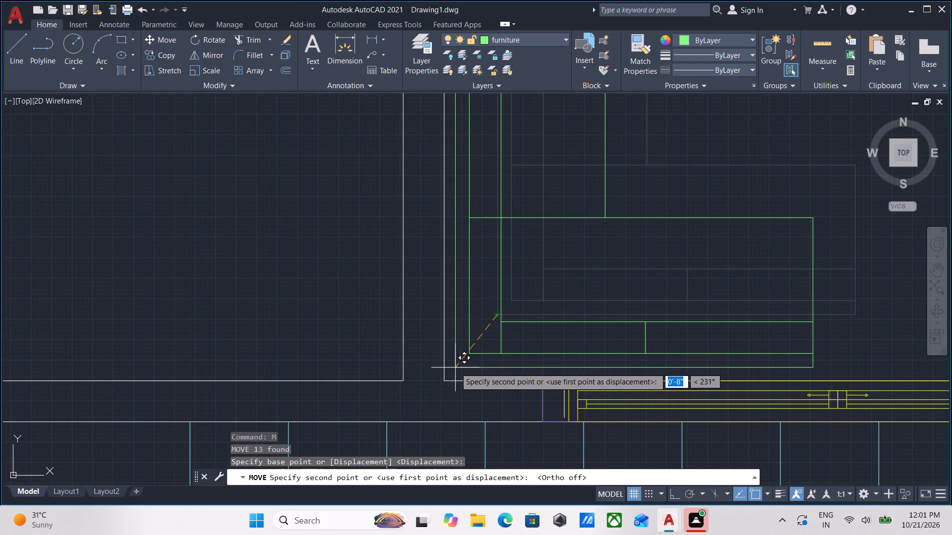
left_click(455, 368)
scroll(595, 294, "down", 2)
middle_click_drag(595, 294, 540, 382)
scroll(600, 258, "down", 1)
middle_click_drag(600, 258, 592, 265)
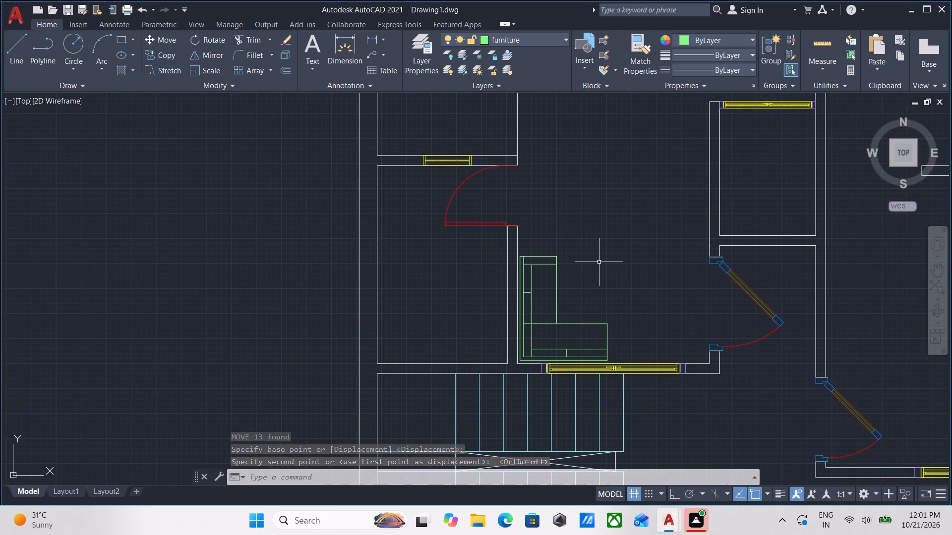
key("Escape")
Examine the furnished floor plan around the hall, kitchens, bedrooms, stairs and entrance.
scroll(636, 241, "down", 2)
middle_click_drag(636, 241, 550, 275)
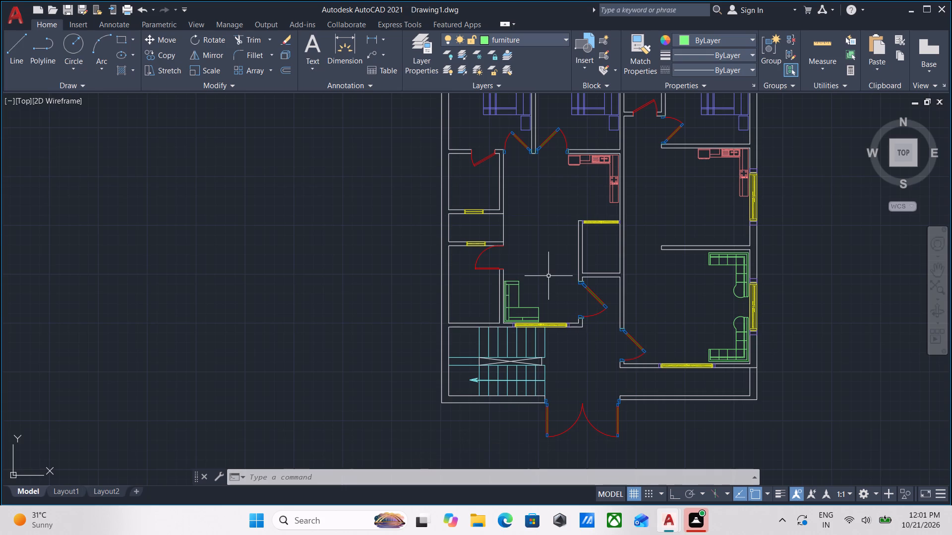
scroll(568, 261, "up", 1)
scroll(568, 261, "down", 2)
middle_click_drag(567, 261, 404, 295)
scroll(437, 242, "up", 2)
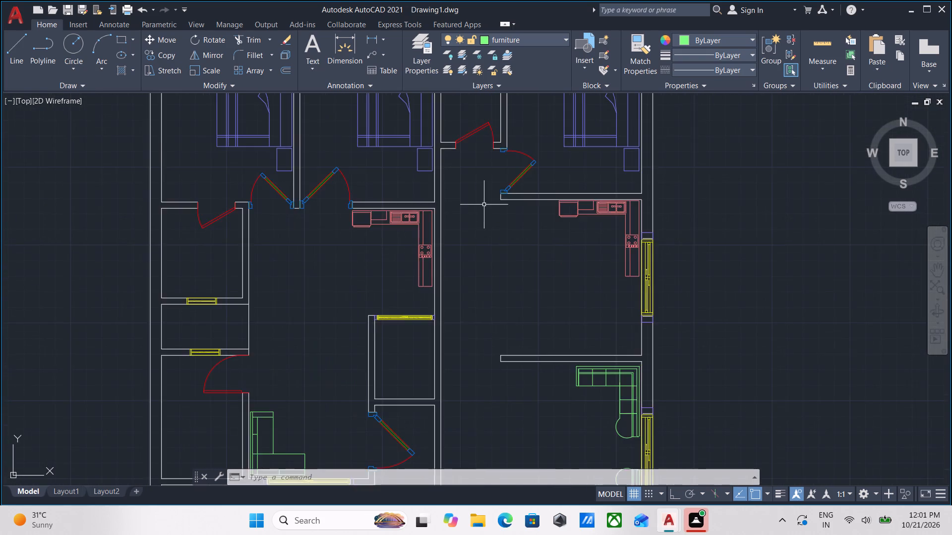
scroll(484, 205, "down", 1)
middle_click_drag(483, 208, 466, 255)
scroll(394, 210, "up", 3)
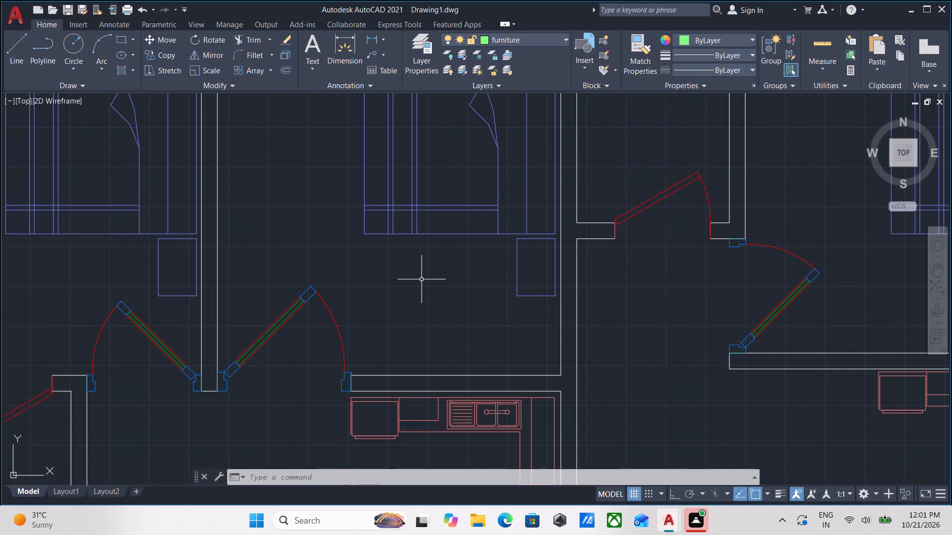
scroll(438, 268, "down", 3)
middle_click_drag(442, 310, 513, 101)
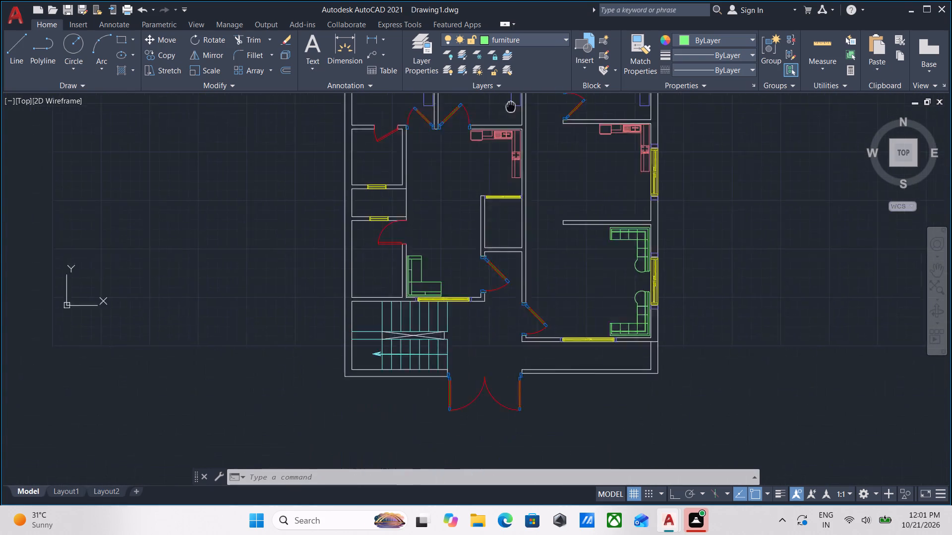
middle_click_drag(513, 101, 514, 99)
scroll(451, 339, "up", 2)
middle_click_drag(373, 272, 338, 366)
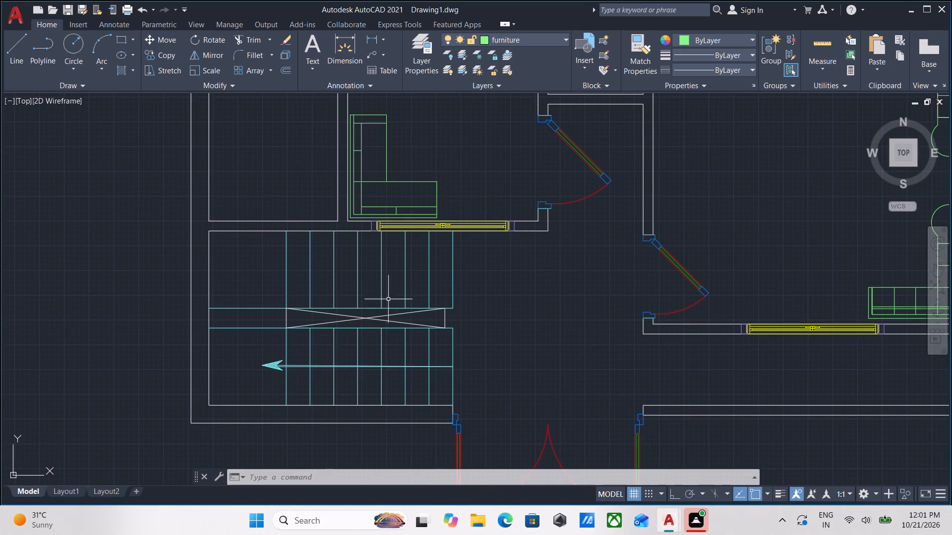
scroll(416, 271, "up", 3)
scroll(418, 269, "down", 4)
middle_click_drag(449, 275, 406, 275)
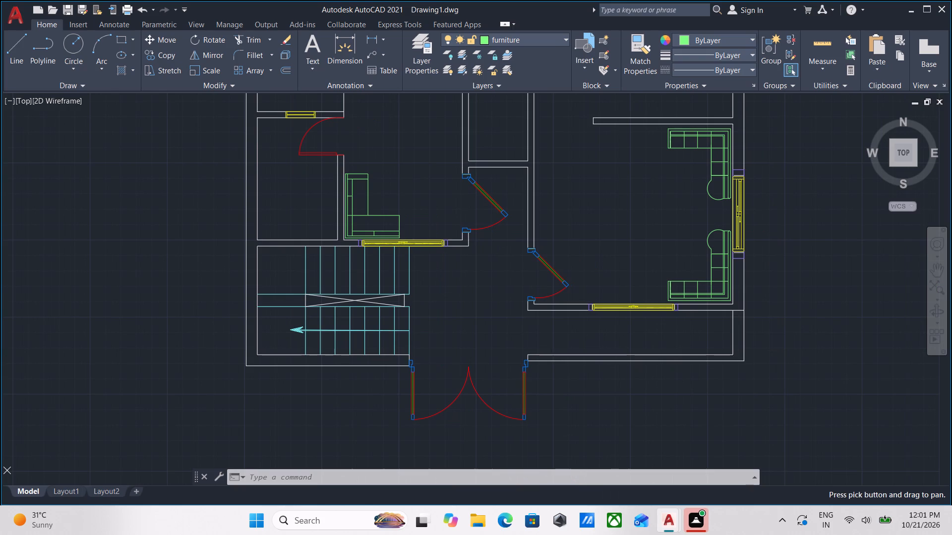